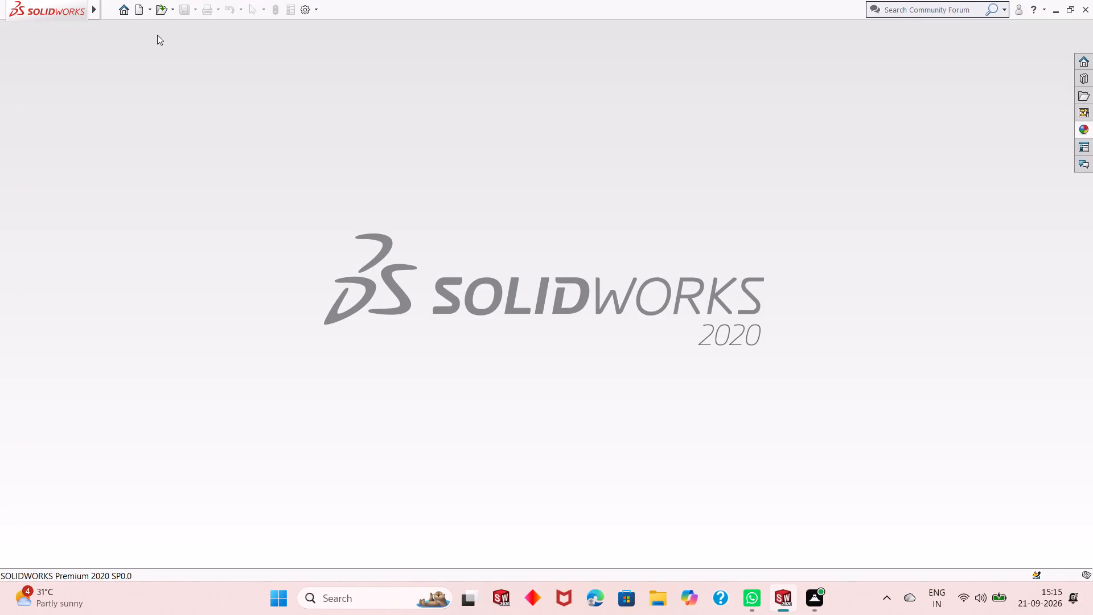
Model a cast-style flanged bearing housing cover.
Create a new part and open a sketch on the Top Plane.
click(140, 13)
double_click(267, 268)
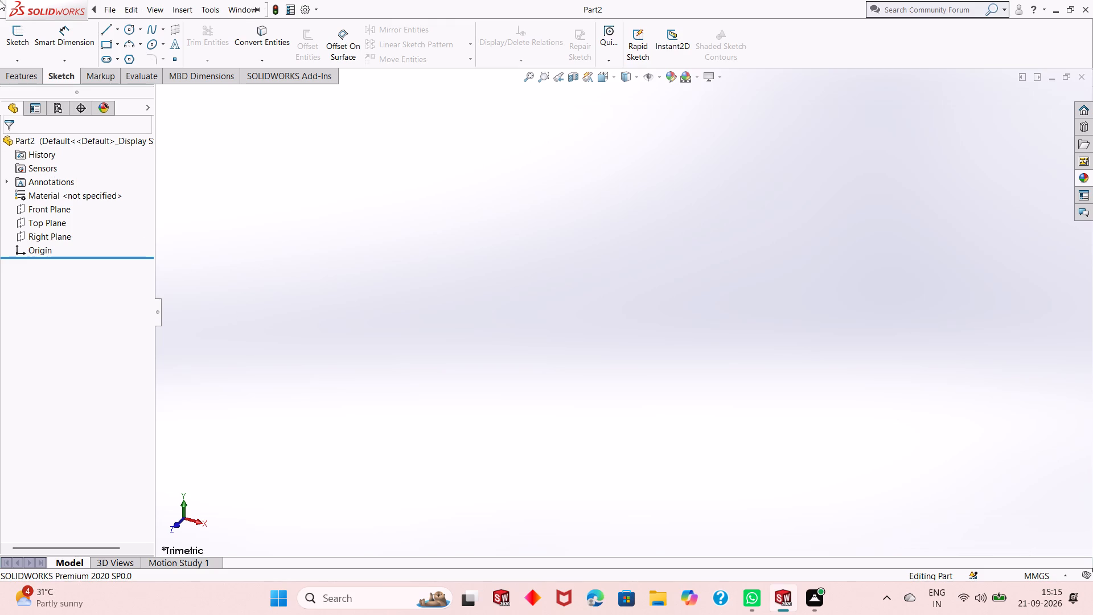
click(50, 216)
click(65, 194)
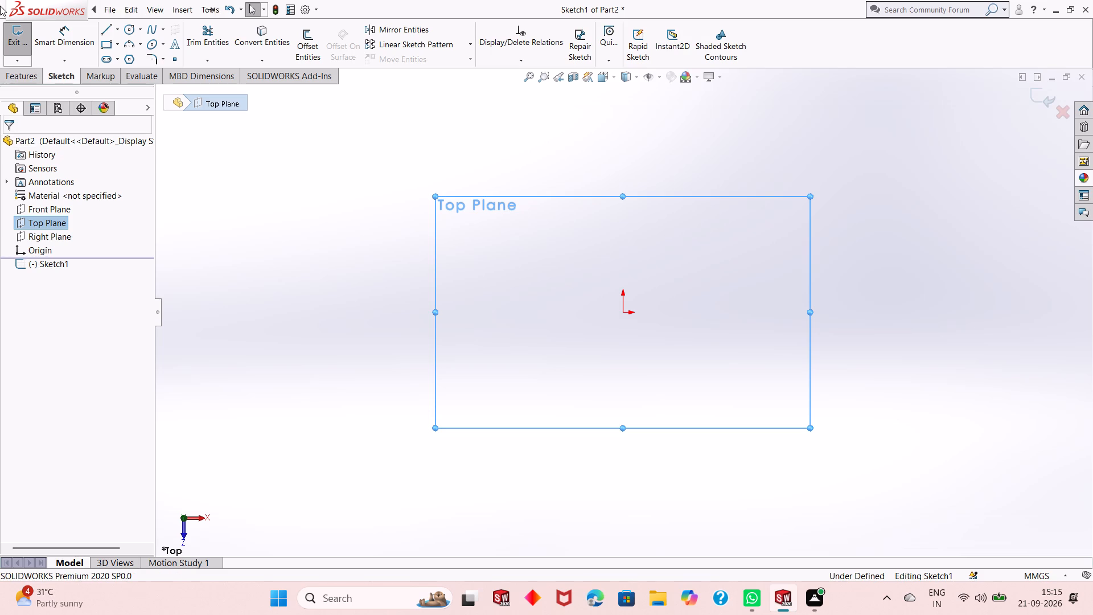
Sketch a center rectangle from the origin, about 249 mm long and 91 mm high.
click(119, 40)
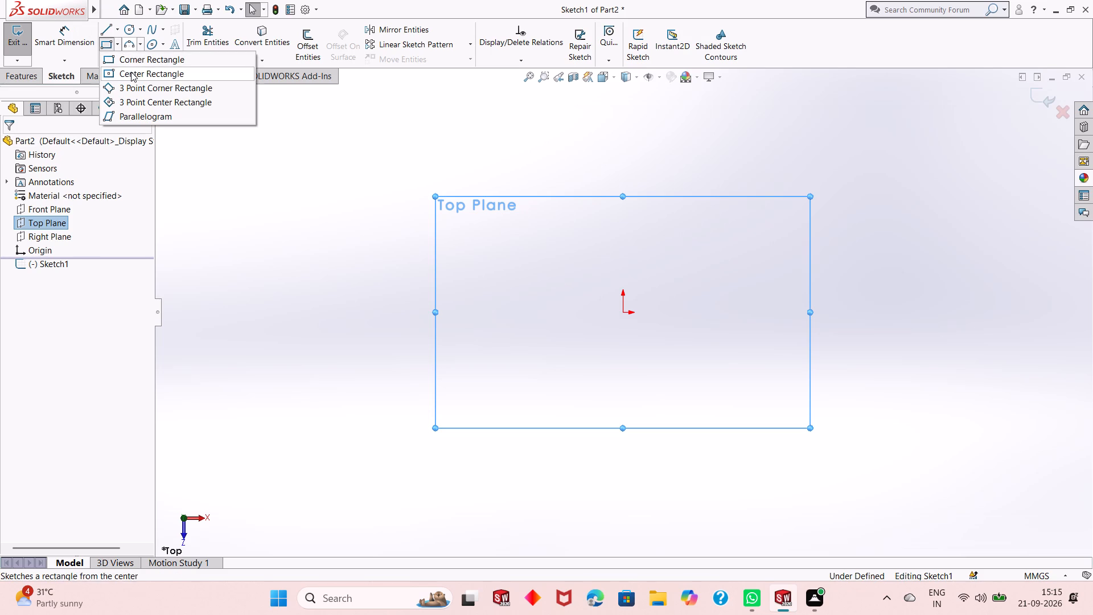
click(131, 72)
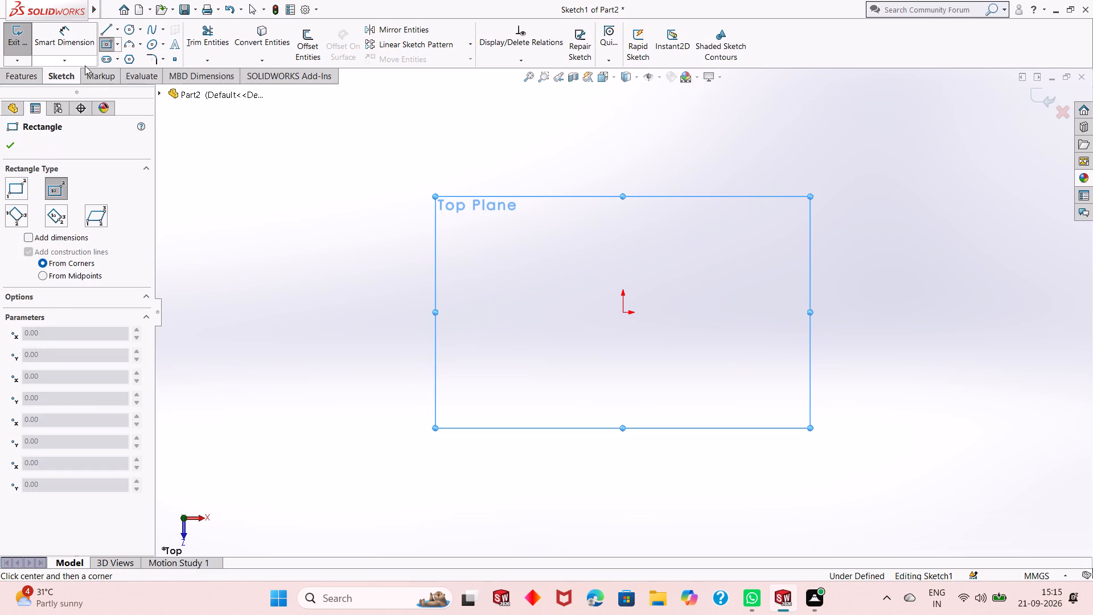
click(620, 311)
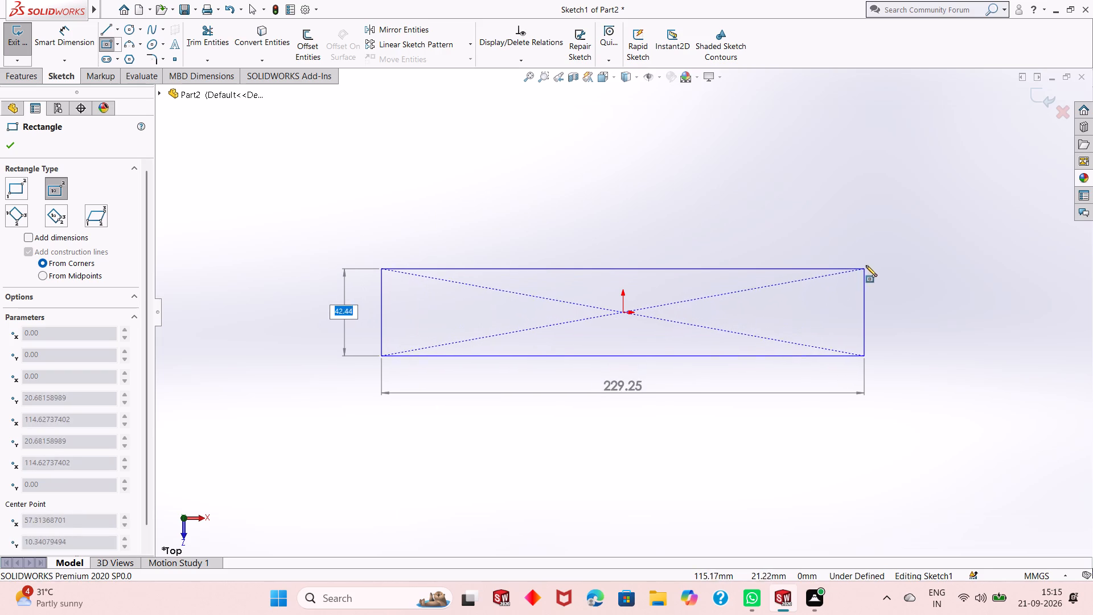
click(885, 217)
right_click(885, 216)
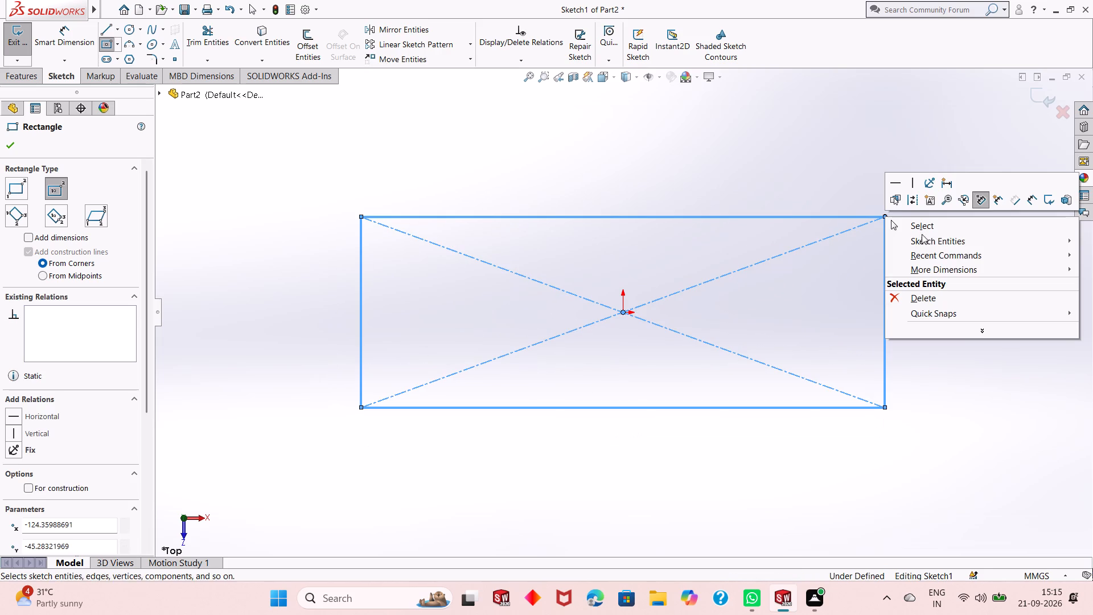
click(932, 222)
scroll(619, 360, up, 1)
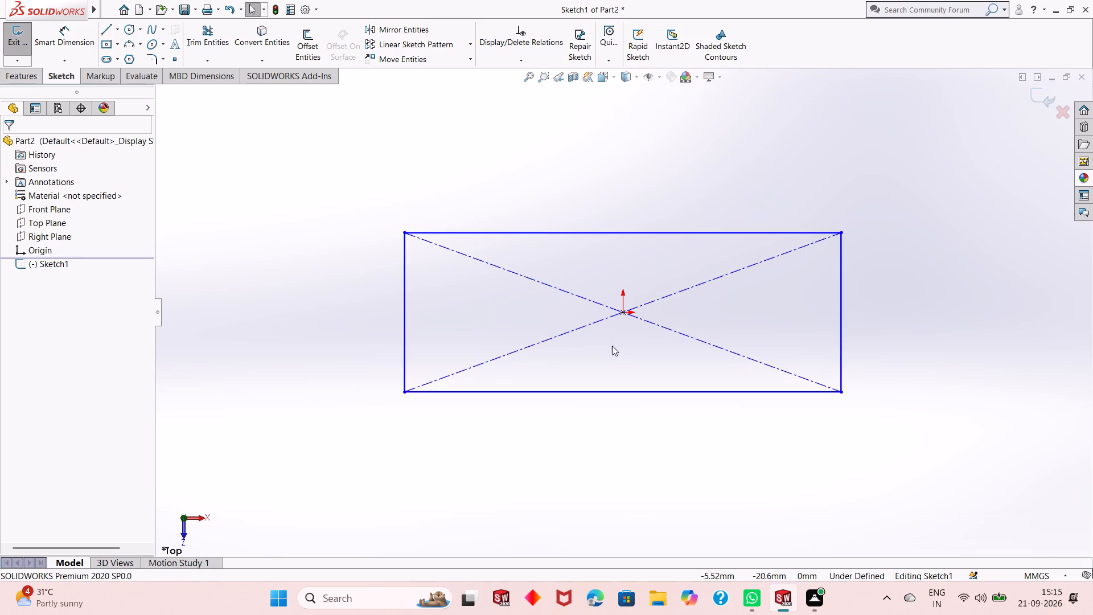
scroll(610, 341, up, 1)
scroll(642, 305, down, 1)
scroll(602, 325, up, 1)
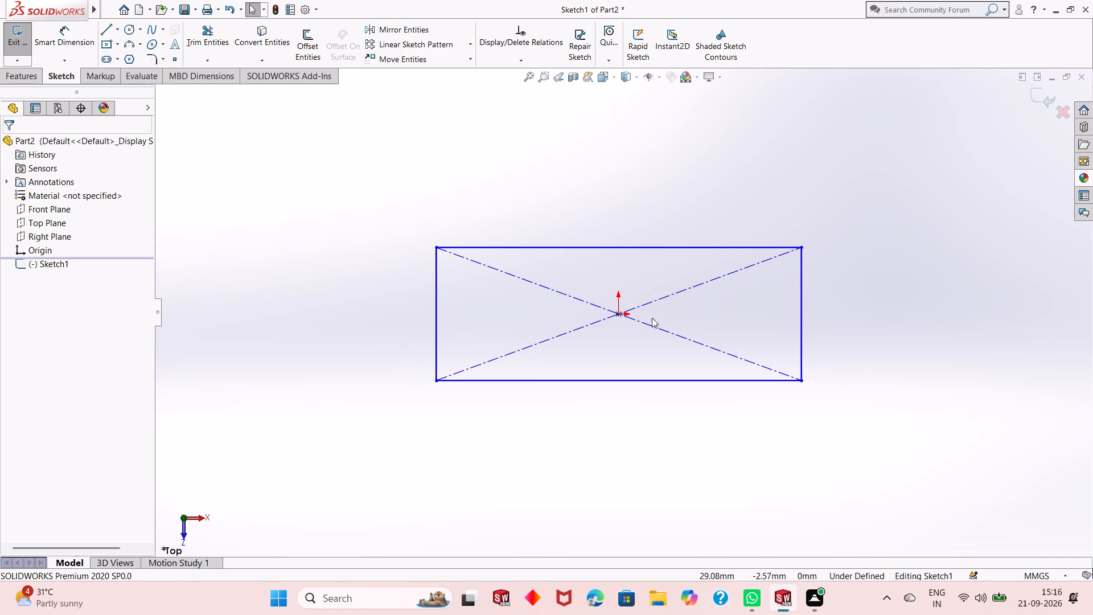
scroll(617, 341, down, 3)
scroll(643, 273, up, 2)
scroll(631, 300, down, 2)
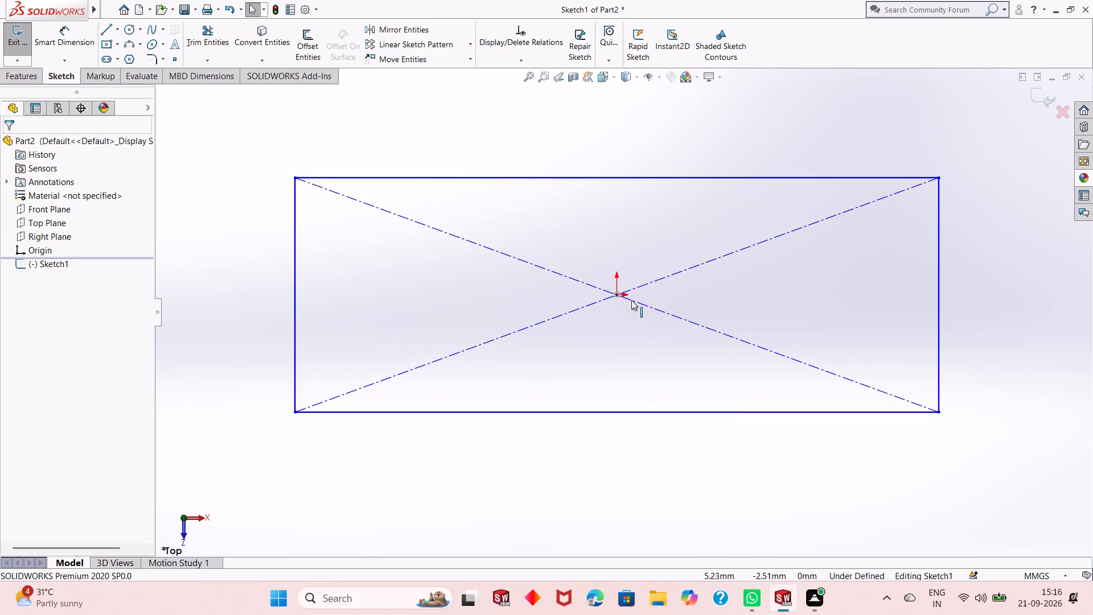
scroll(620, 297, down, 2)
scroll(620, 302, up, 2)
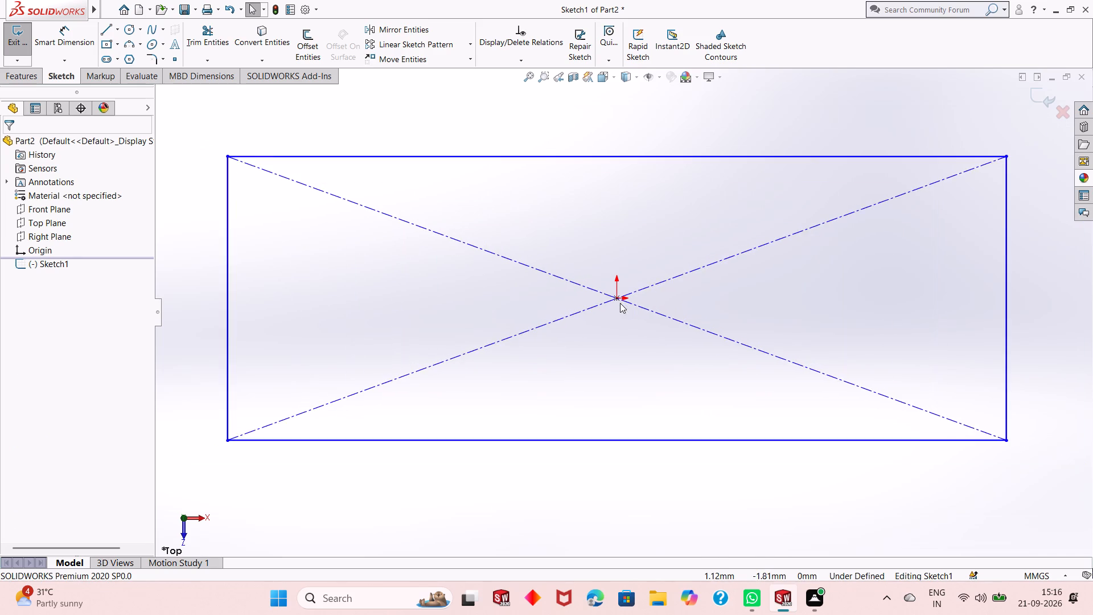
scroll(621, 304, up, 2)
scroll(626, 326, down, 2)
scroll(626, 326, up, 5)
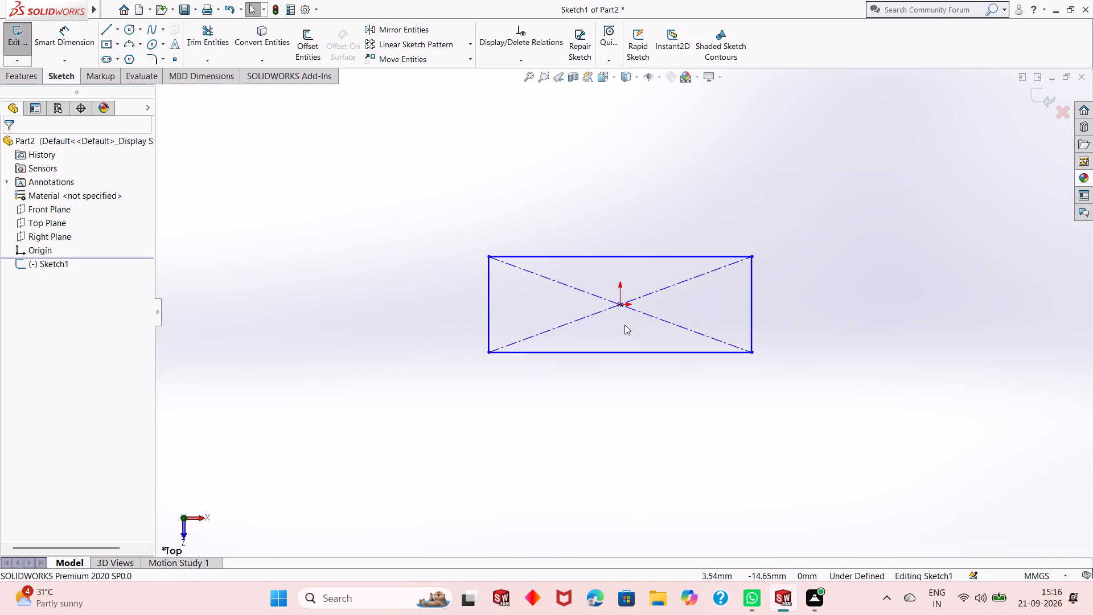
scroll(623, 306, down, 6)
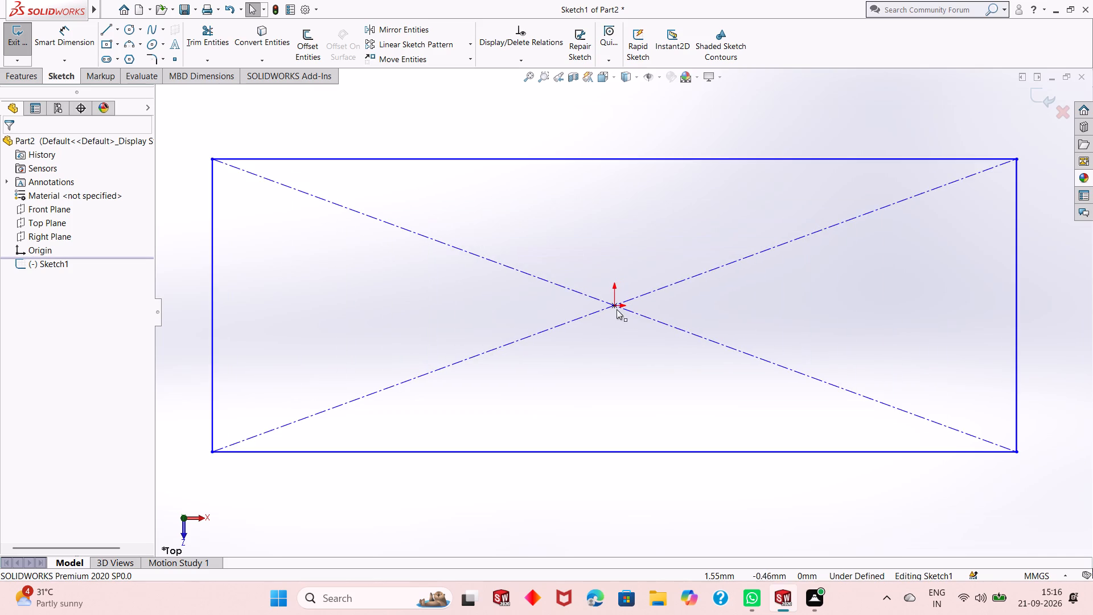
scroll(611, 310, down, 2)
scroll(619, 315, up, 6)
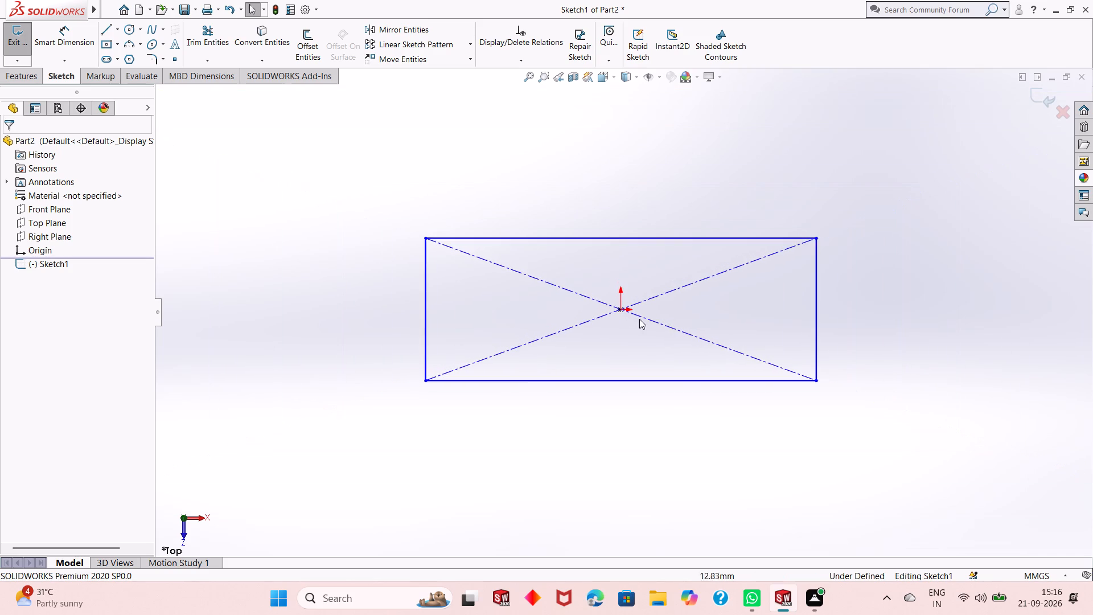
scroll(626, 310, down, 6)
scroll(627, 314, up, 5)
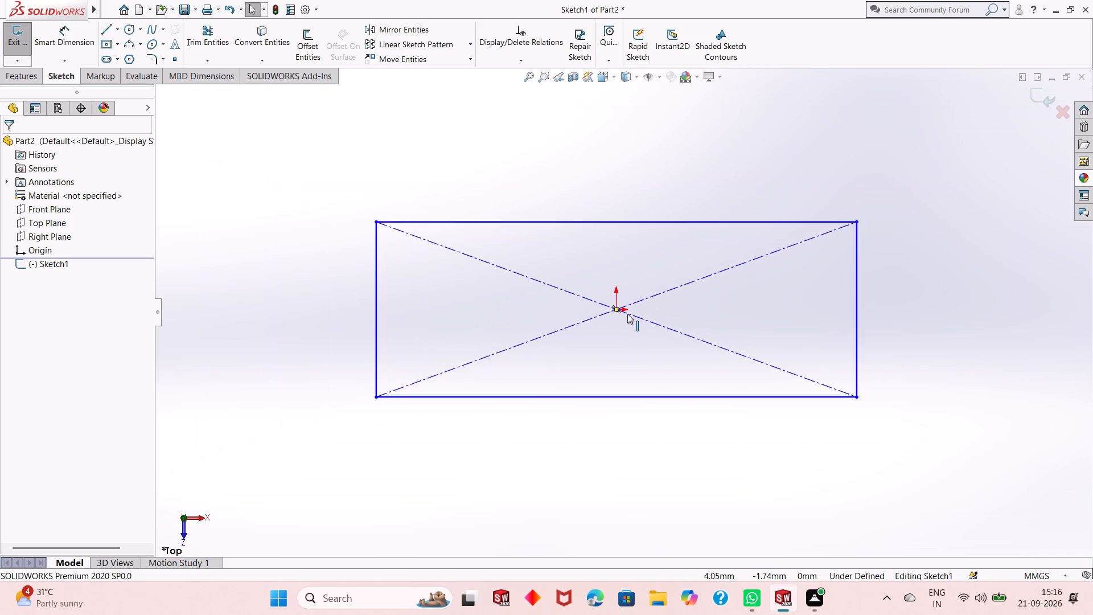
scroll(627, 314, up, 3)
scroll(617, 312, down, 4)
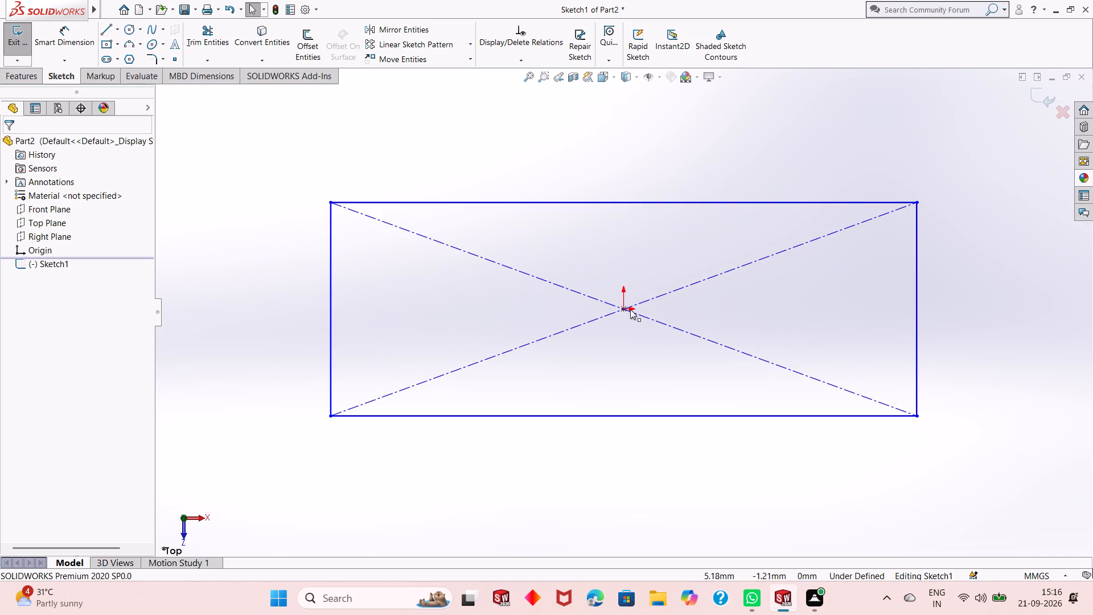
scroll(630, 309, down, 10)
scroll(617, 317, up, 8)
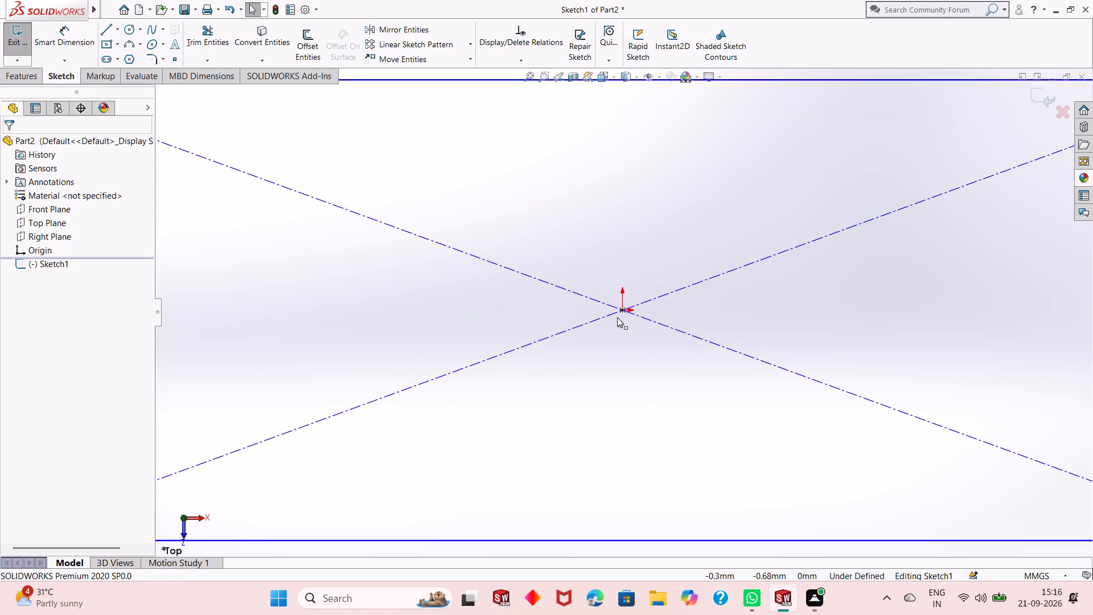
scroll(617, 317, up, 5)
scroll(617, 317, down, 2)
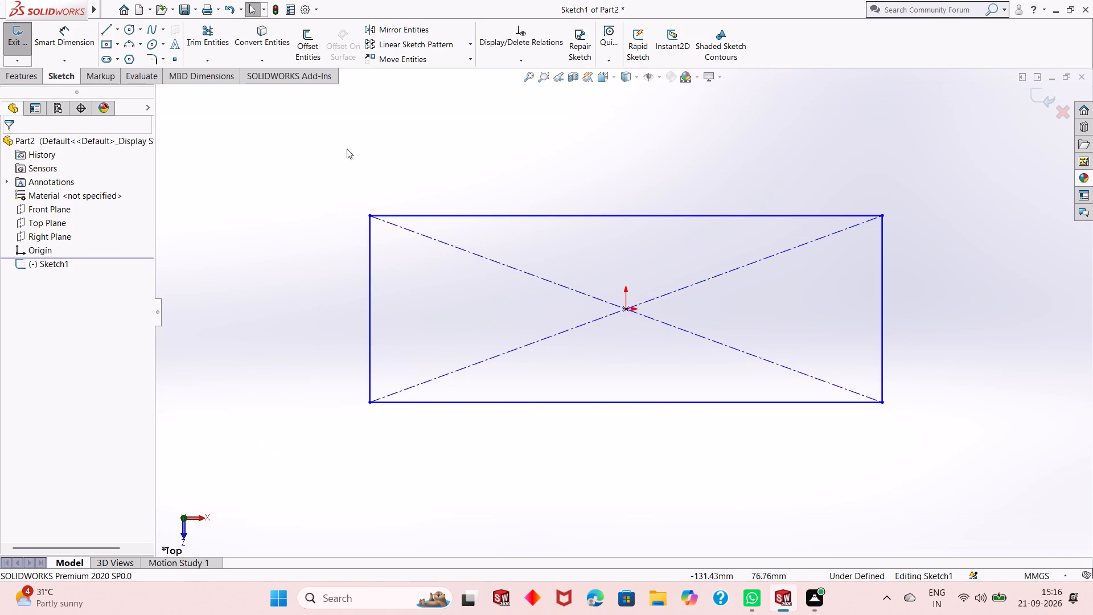
Dimension the length of the rectangle's lower horizontal edge, placing the dimension below the rectangle.
click(74, 39)
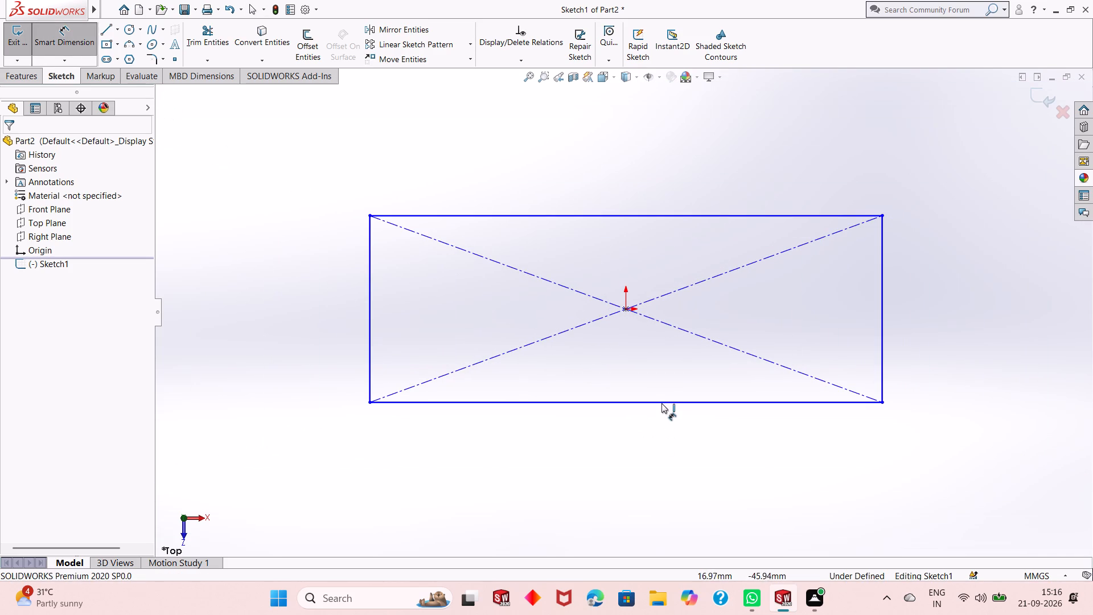
click(661, 403)
click(653, 453)
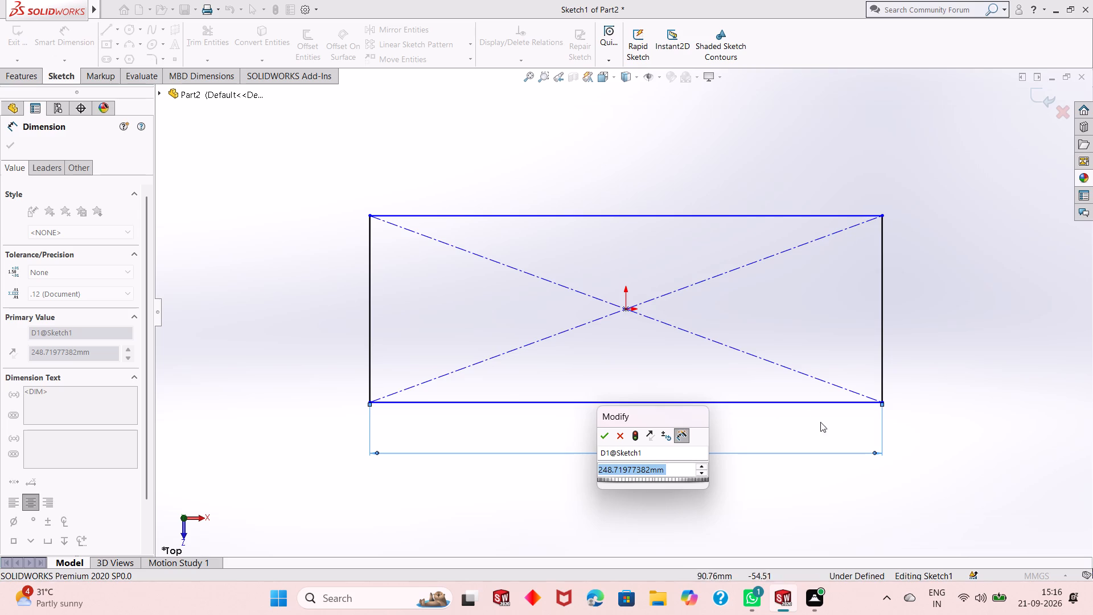
scroll(689, 383, down, 2)
scroll(689, 383, up, 2)
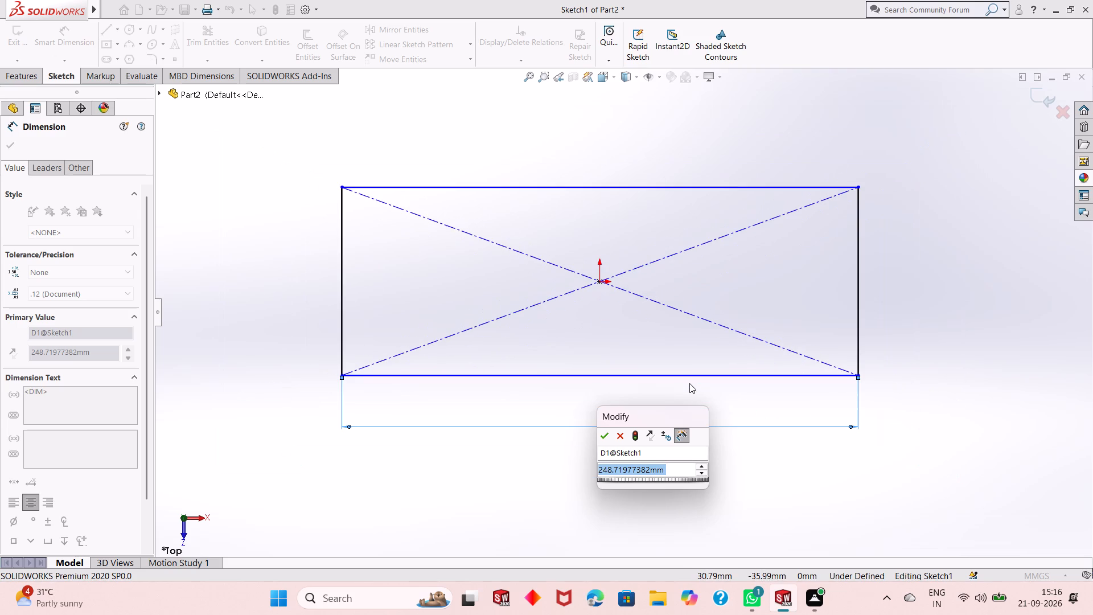
scroll(689, 383, up, 1)
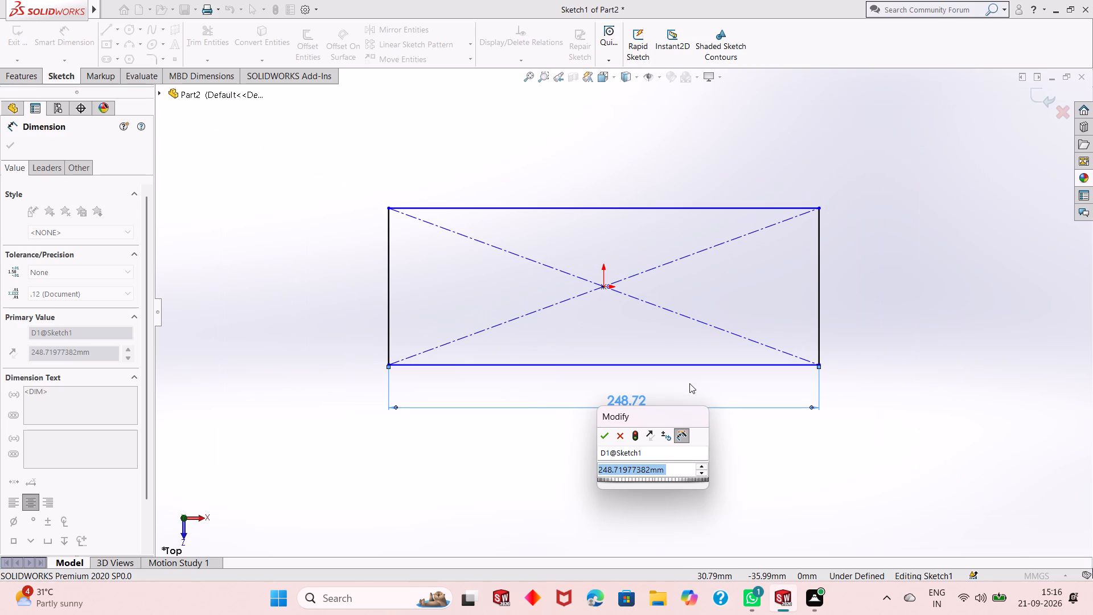
scroll(689, 383, down, 1)
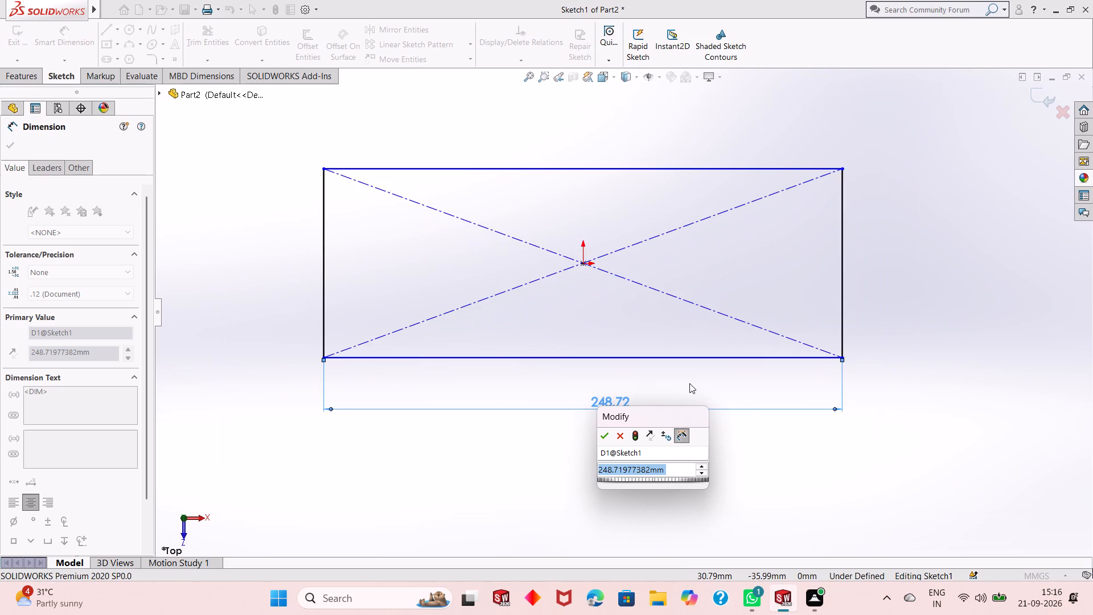
scroll(689, 383, down, 1)
scroll(689, 383, up, 4)
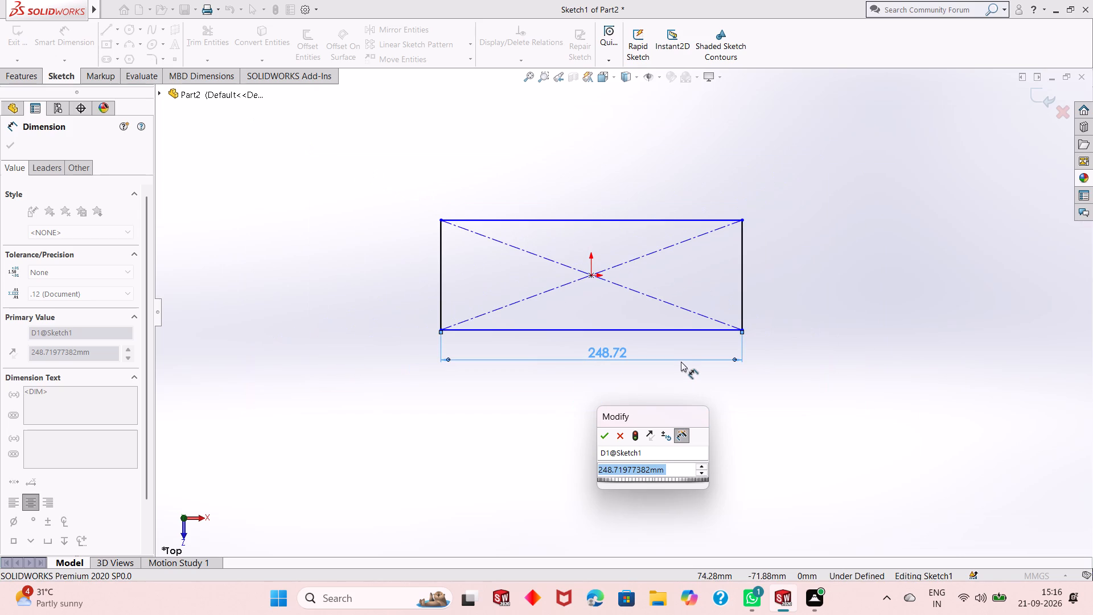
scroll(681, 362, down, 2)
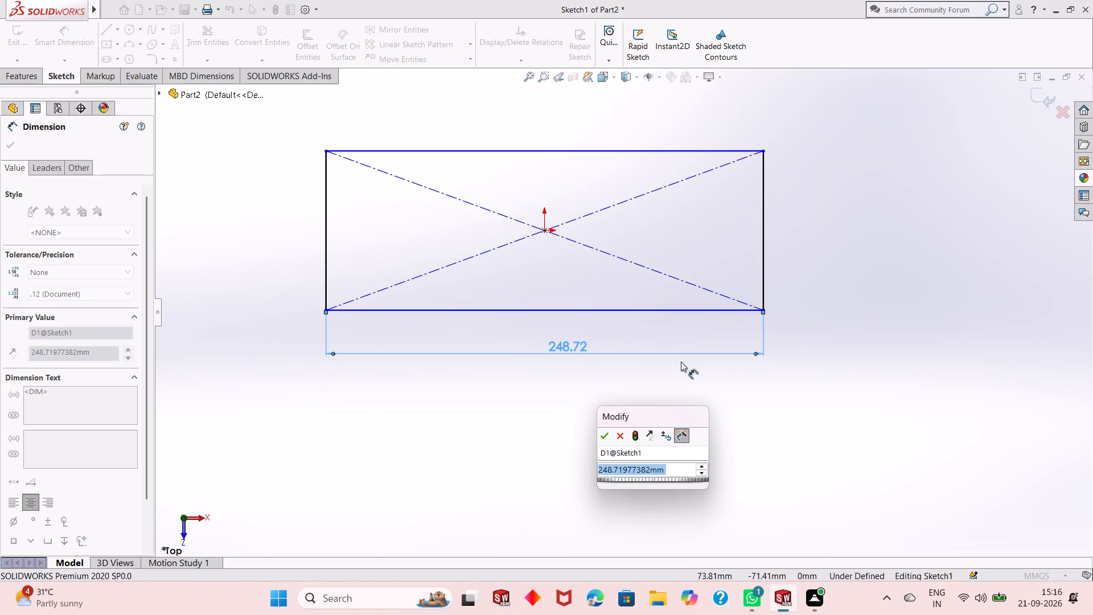
scroll(681, 362, up, 1)
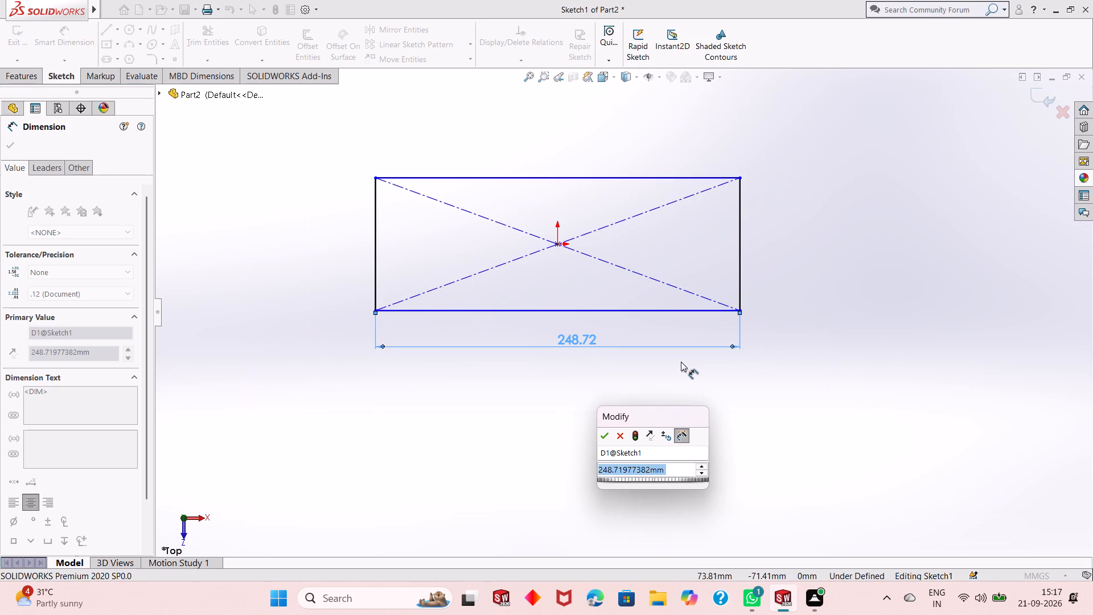
scroll(681, 362, up, 1)
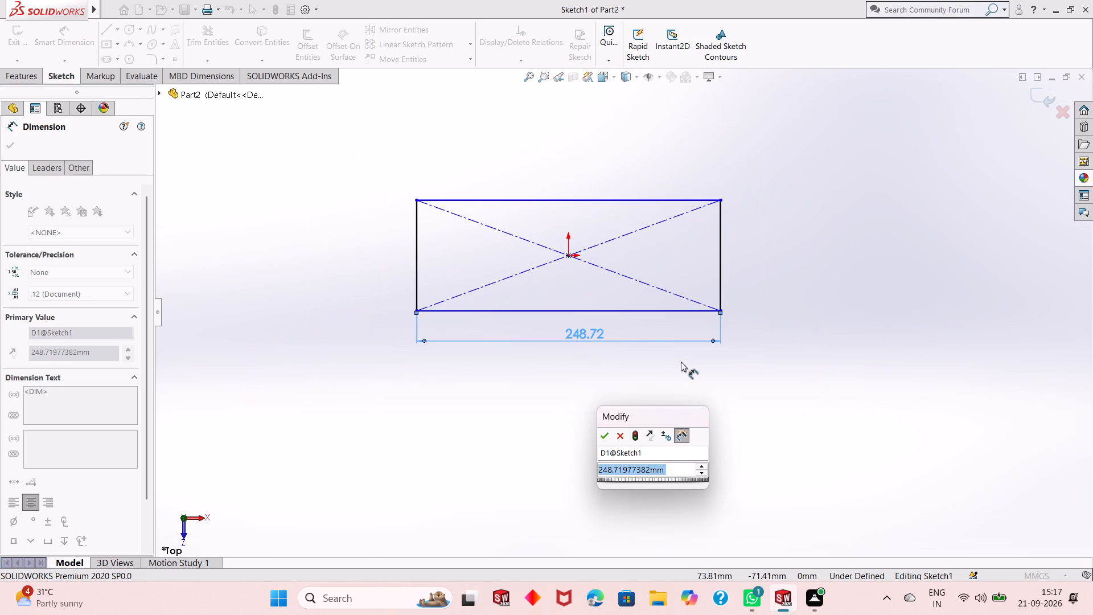
scroll(681, 362, up, 1)
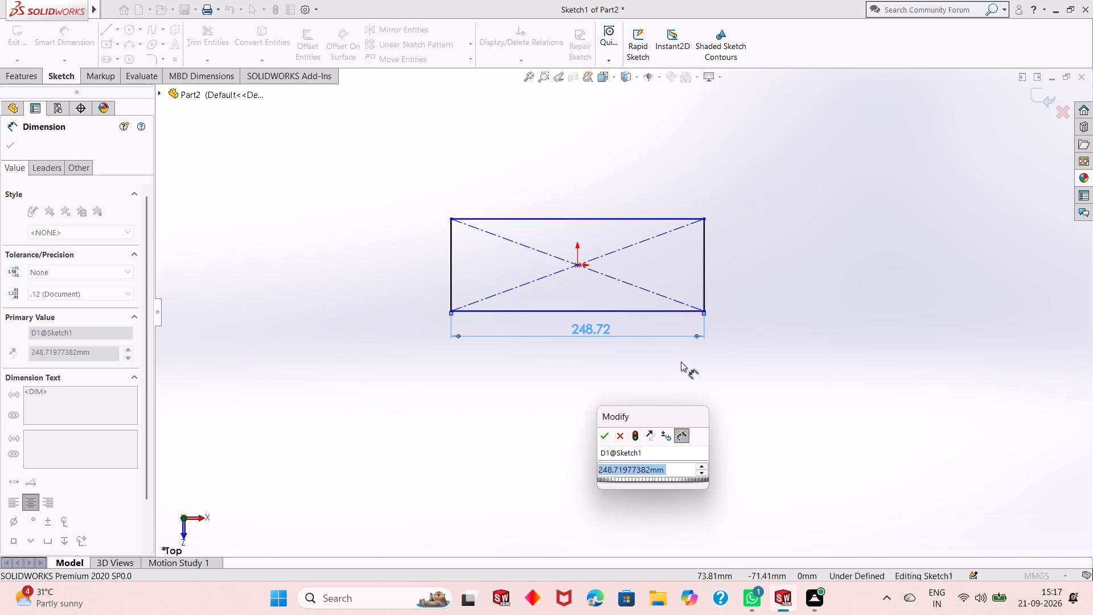
scroll(681, 362, down, 1)
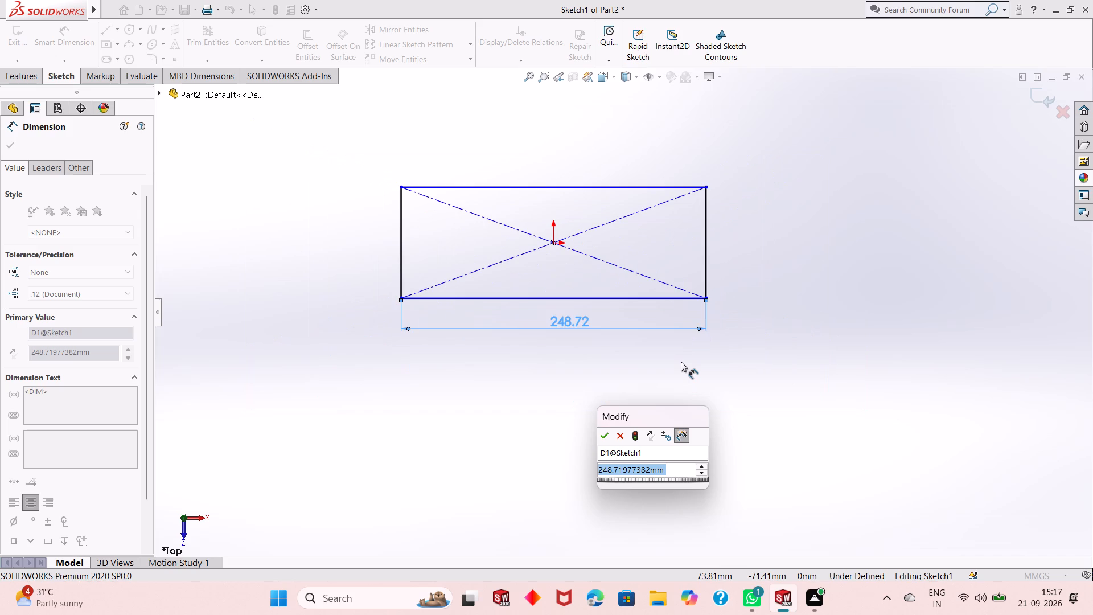
scroll(681, 362, down, 1)
scroll(681, 362, up, 1)
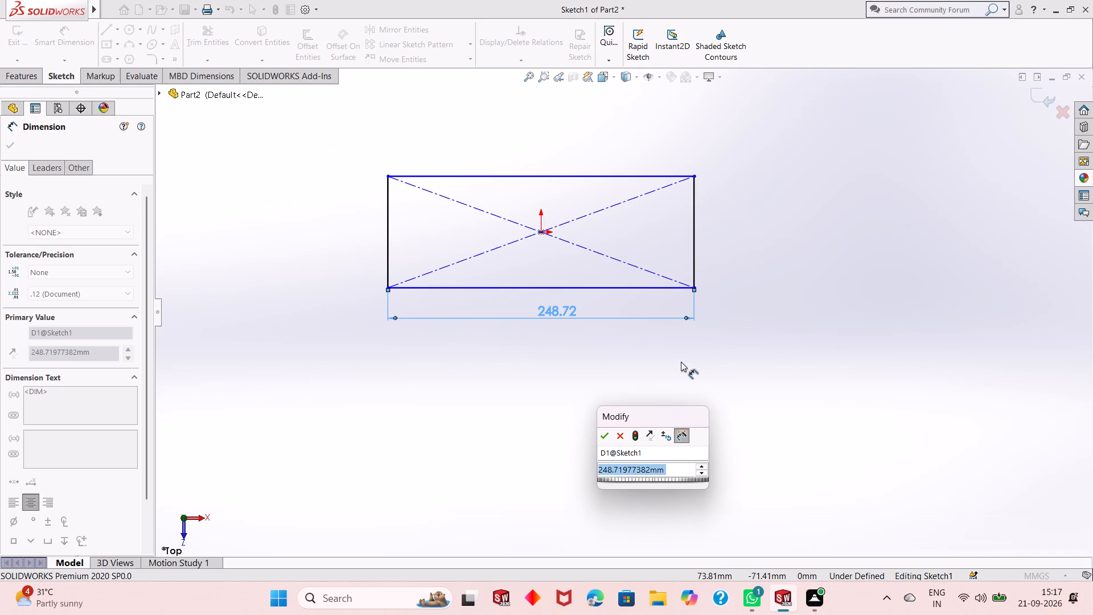
scroll(681, 362, up, 1)
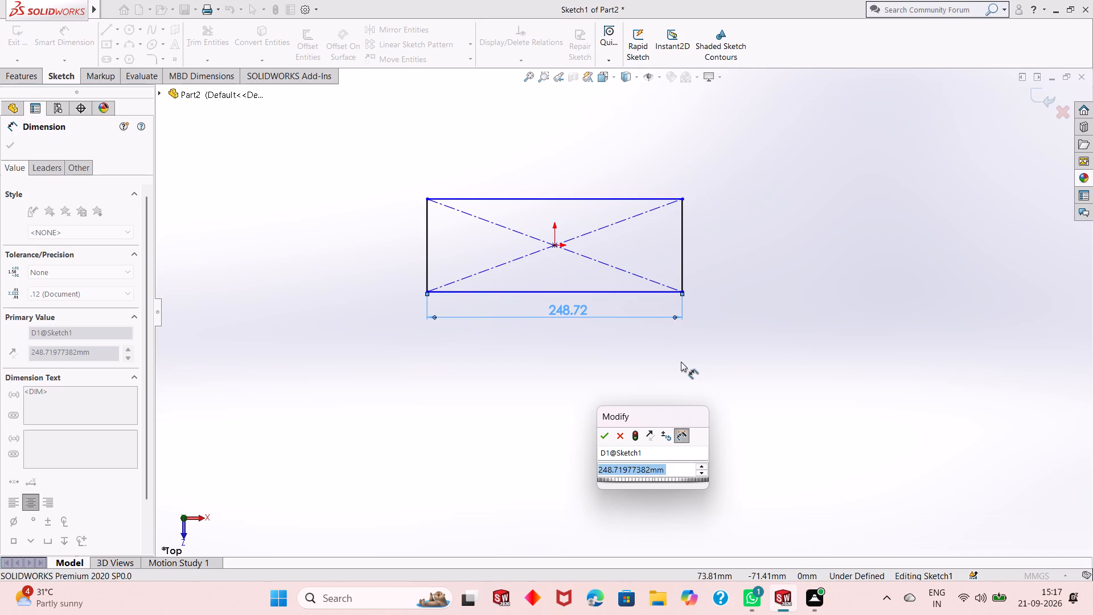
scroll(681, 362, down, 1)
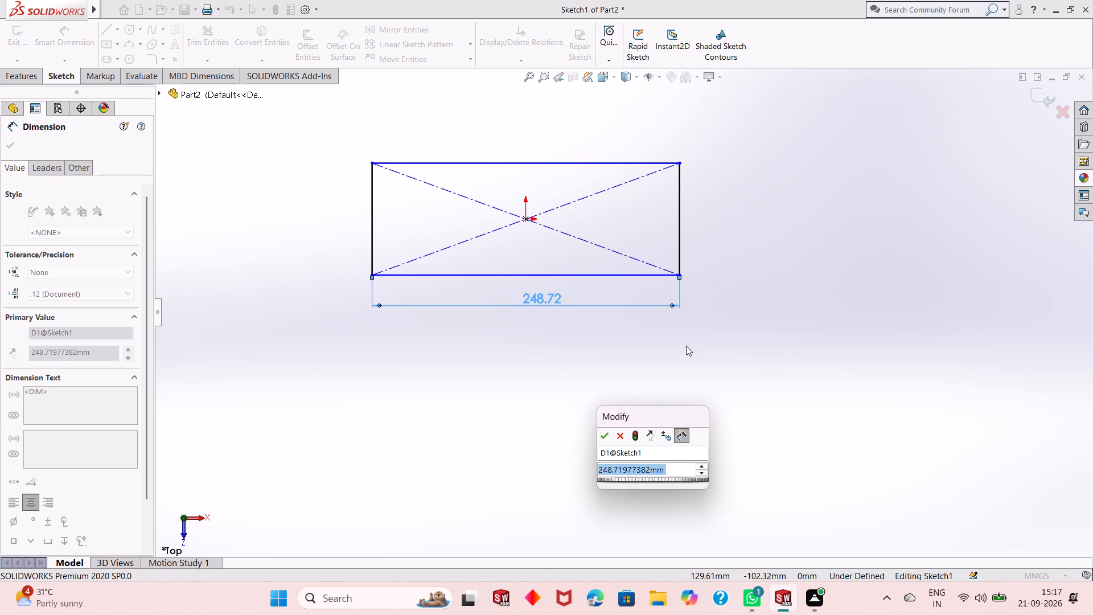
key(Escape)
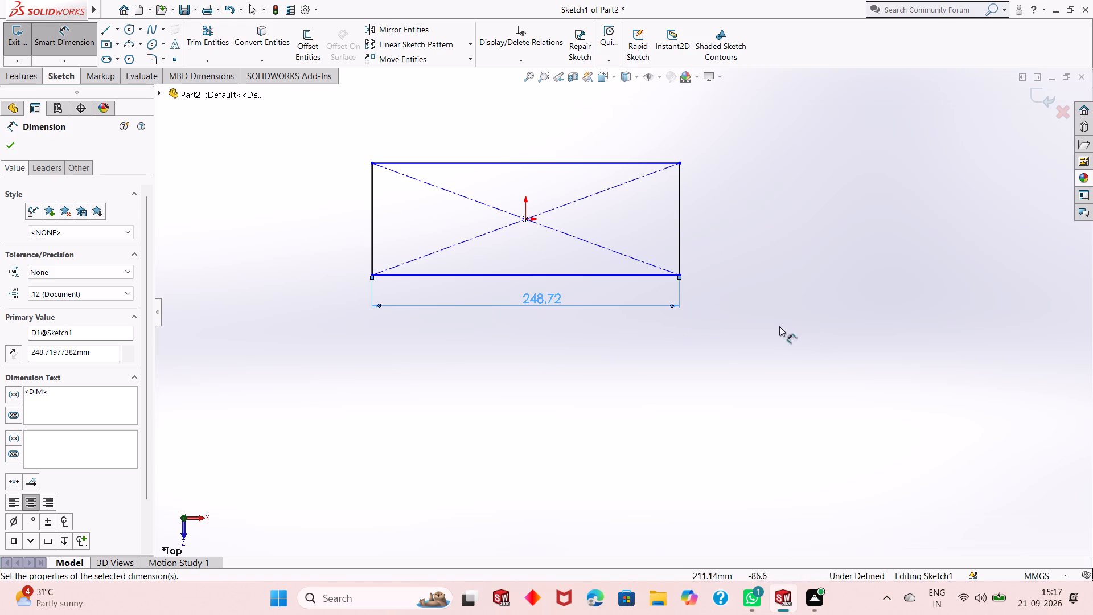
Set the rectangle's horizontal length dimension to 160 mm.
scroll(511, 280, up, 3)
scroll(573, 229, down, 5)
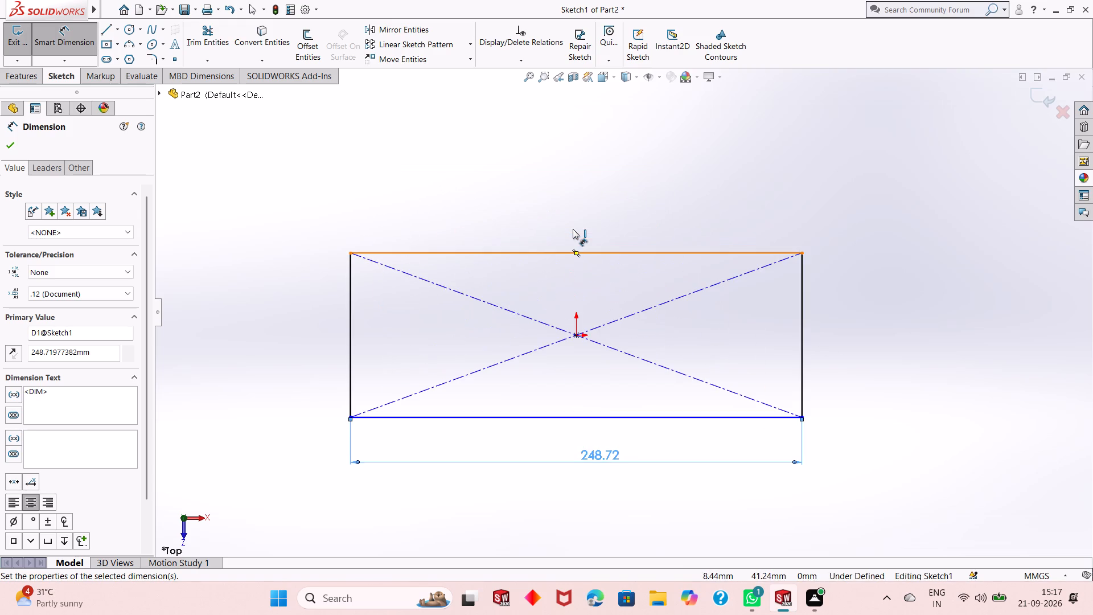
scroll(583, 249, up, 2)
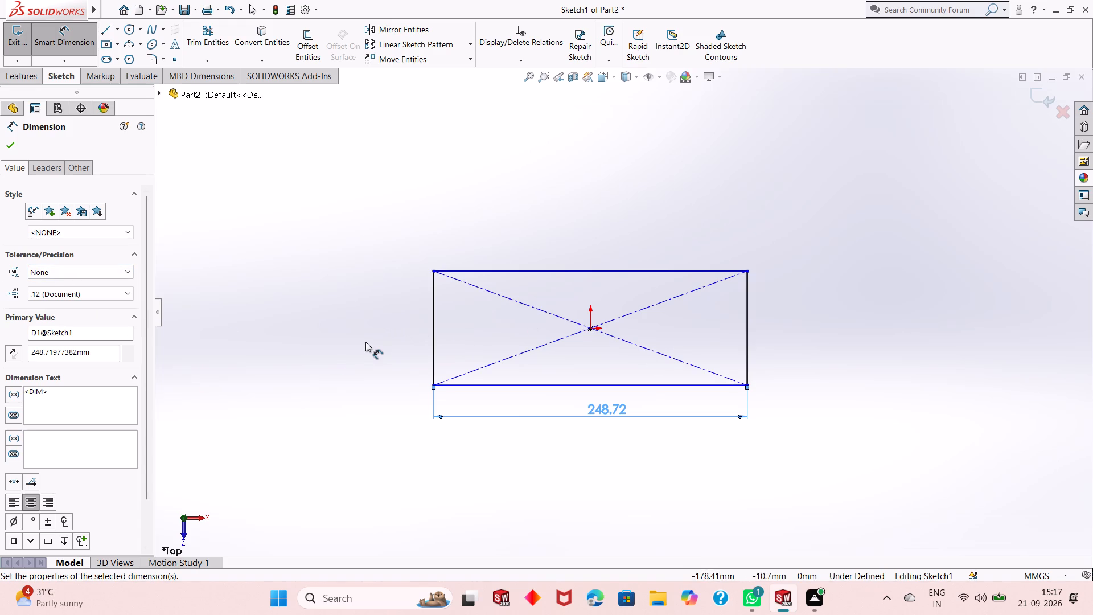
double_click(603, 415)
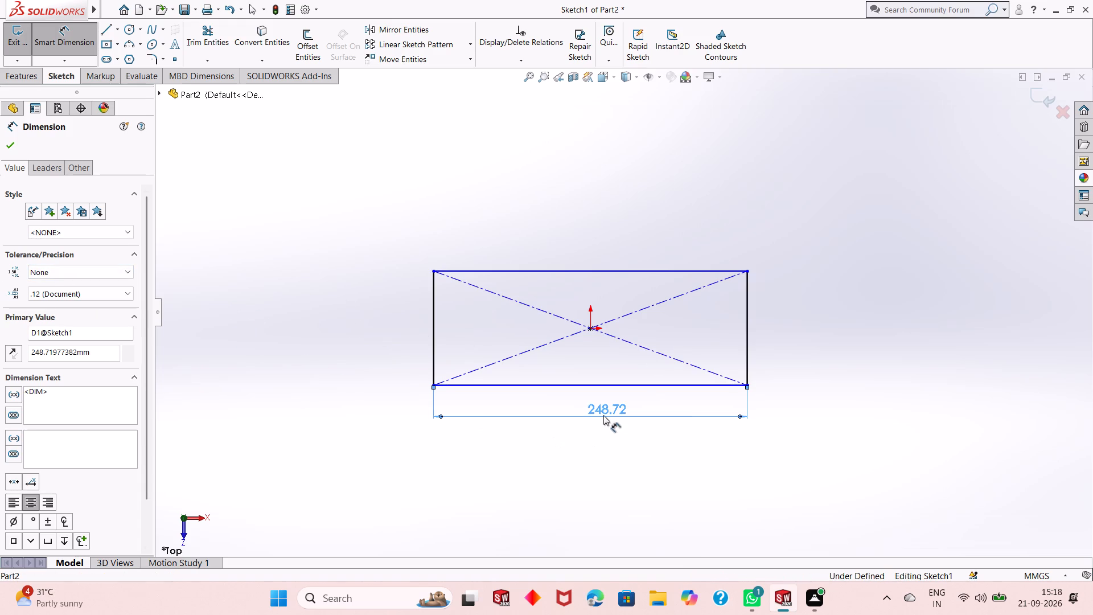
key(1)
key(6)
key(0)
key(Return)
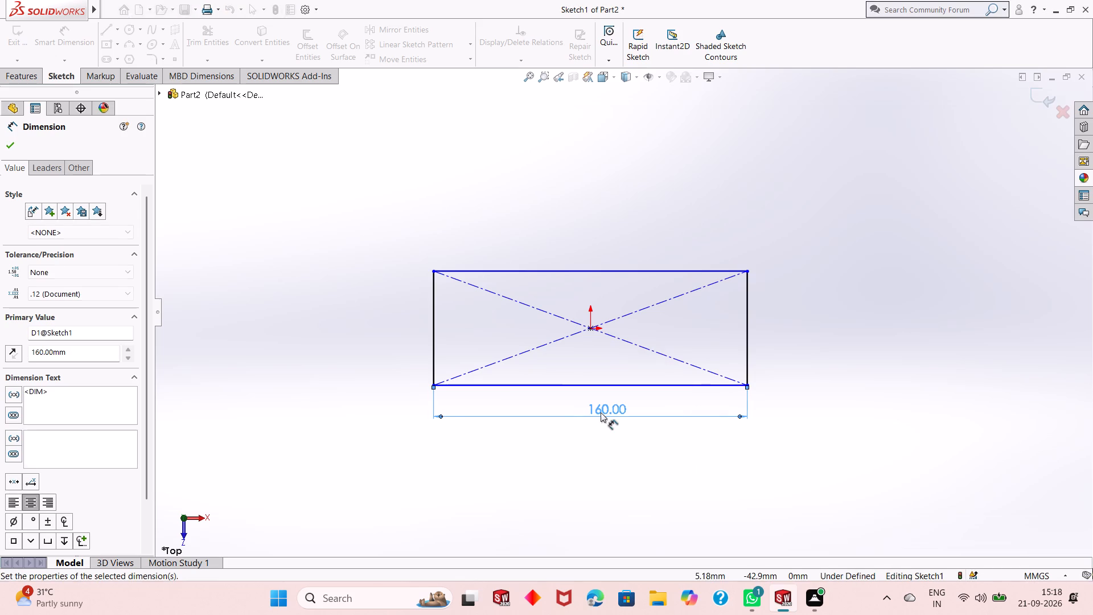
Dimension the rectangle's right vertical edge as 800 mm, placing the dimension outside the rectangle.
click(747, 319)
click(905, 310)
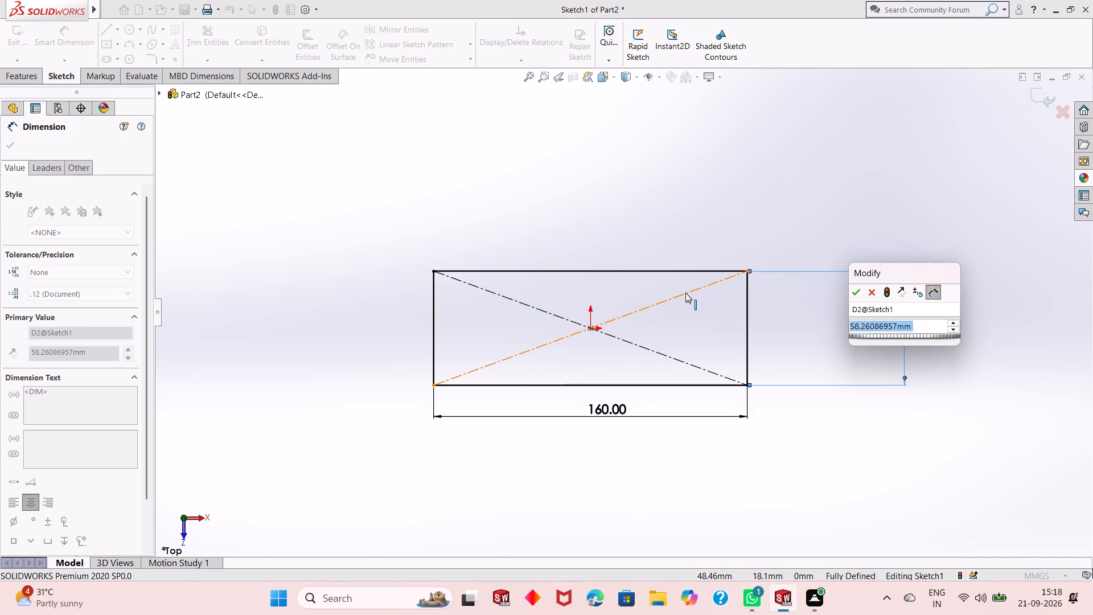
text(800)
key(Return)
scroll(686, 342, up, 7)
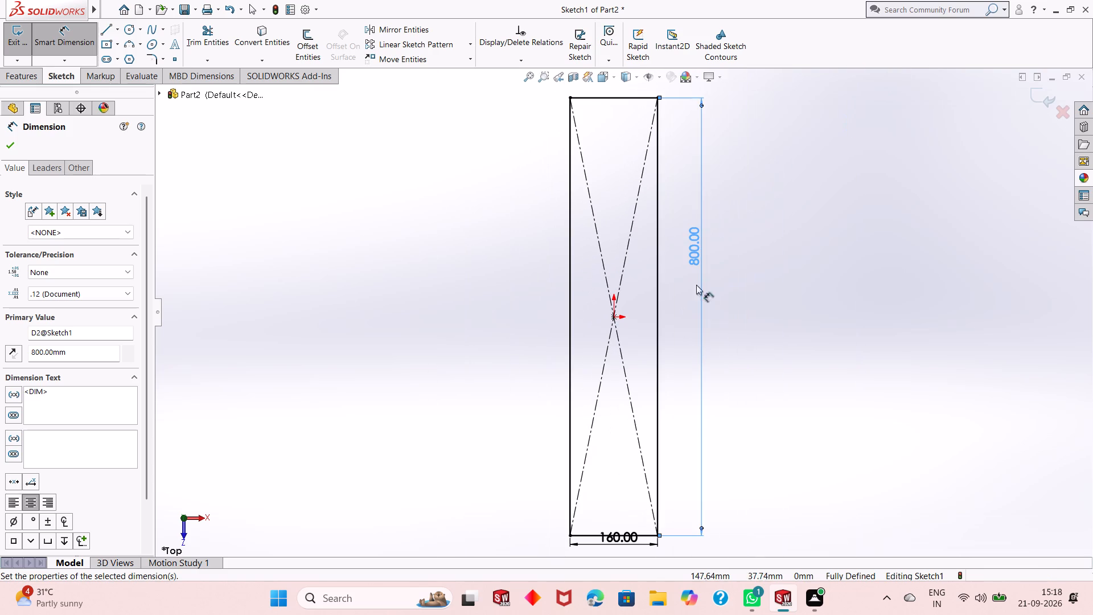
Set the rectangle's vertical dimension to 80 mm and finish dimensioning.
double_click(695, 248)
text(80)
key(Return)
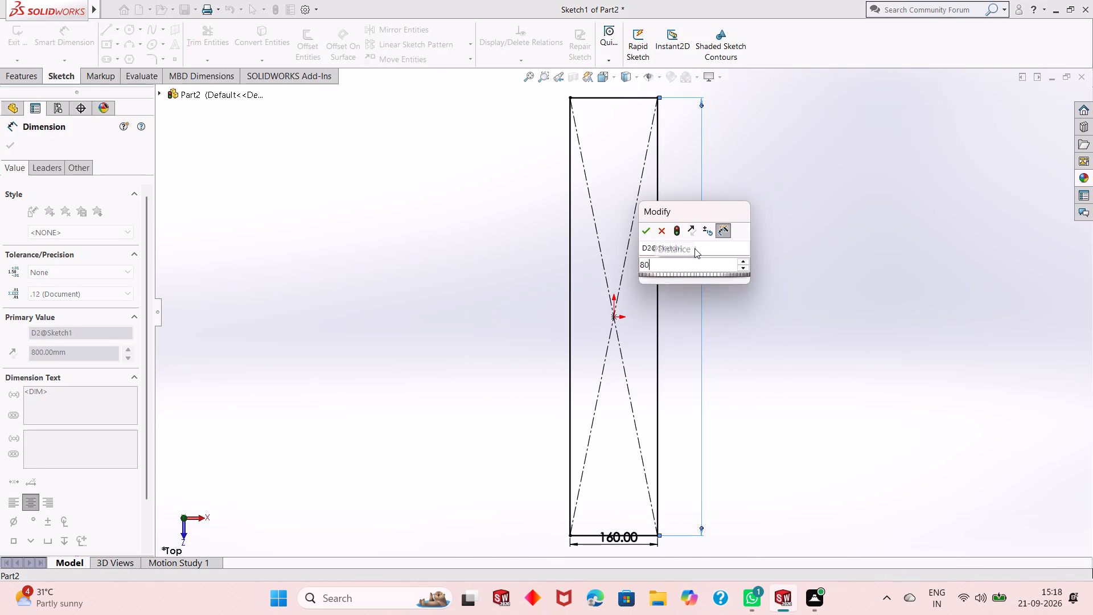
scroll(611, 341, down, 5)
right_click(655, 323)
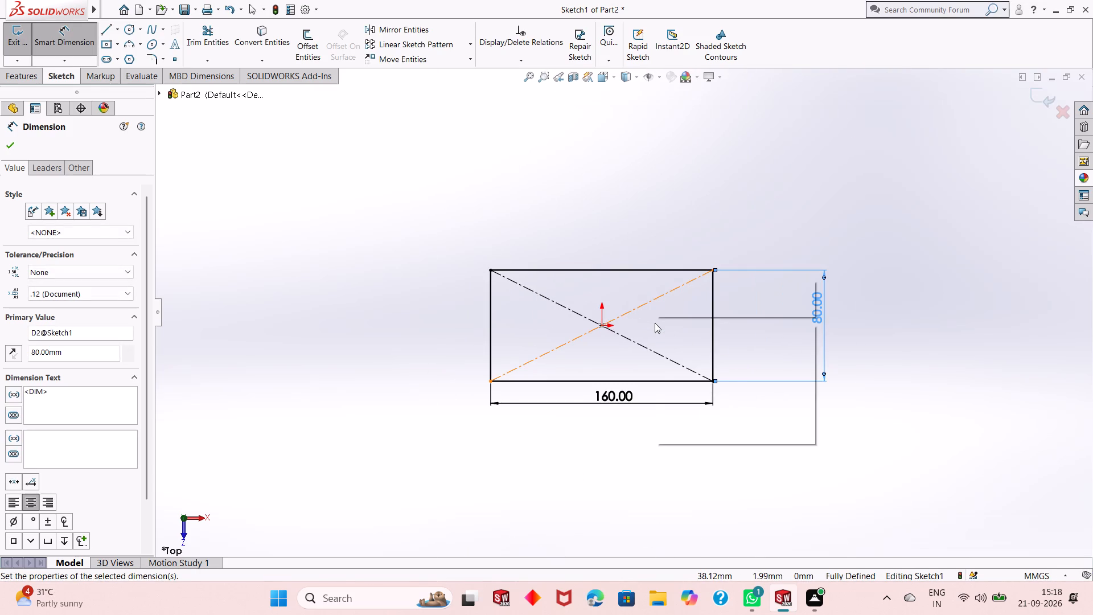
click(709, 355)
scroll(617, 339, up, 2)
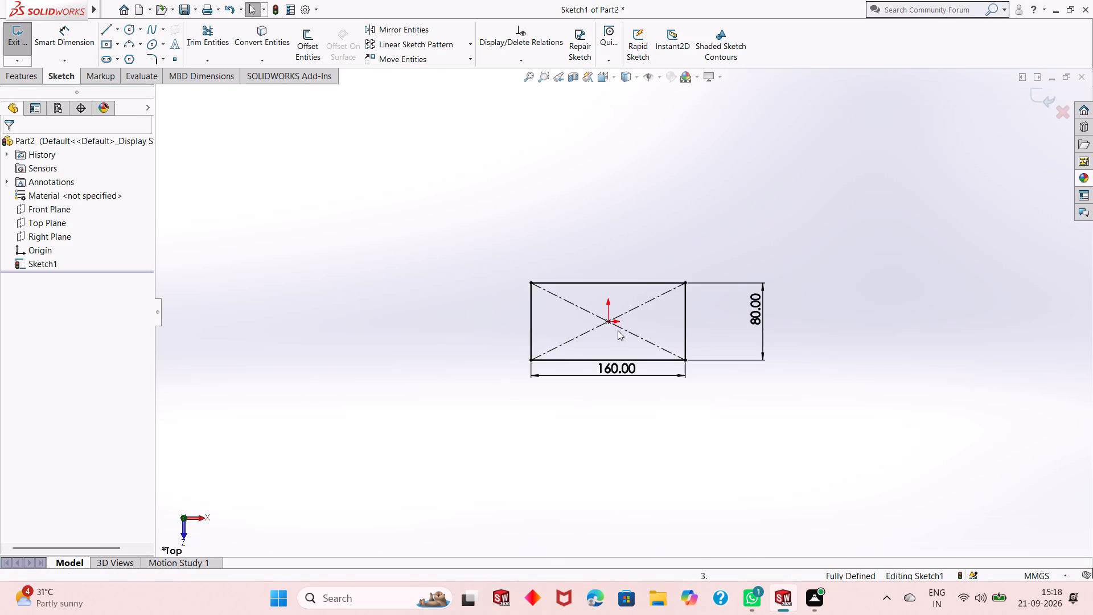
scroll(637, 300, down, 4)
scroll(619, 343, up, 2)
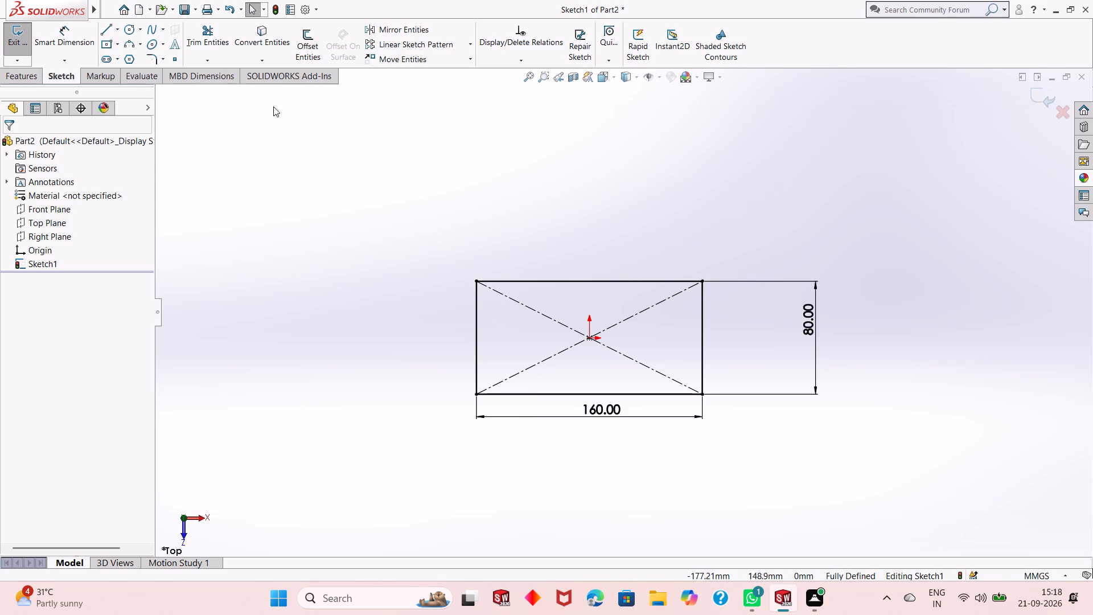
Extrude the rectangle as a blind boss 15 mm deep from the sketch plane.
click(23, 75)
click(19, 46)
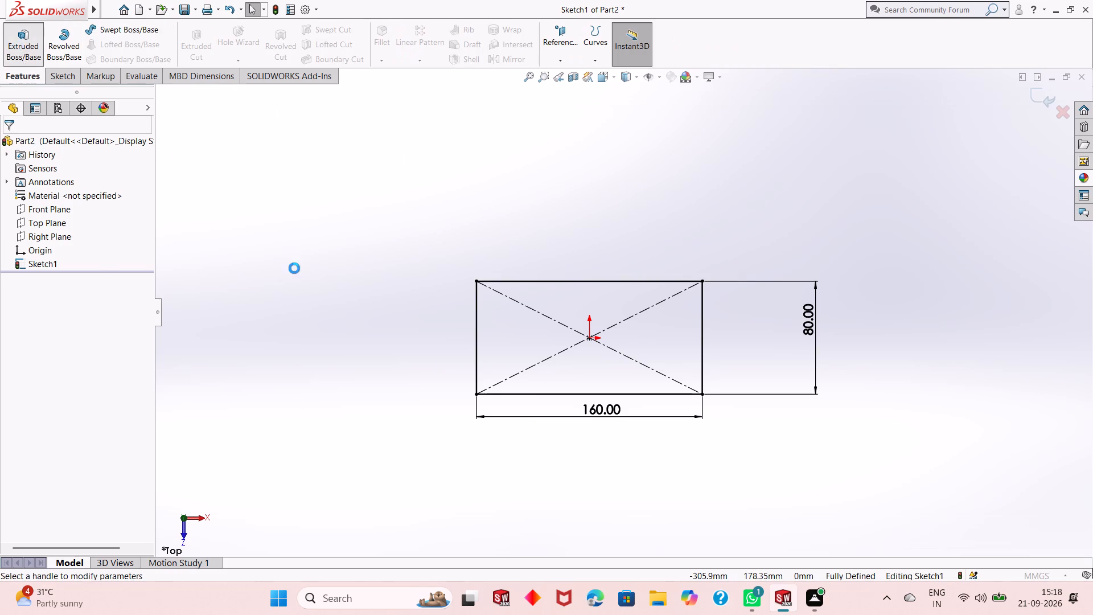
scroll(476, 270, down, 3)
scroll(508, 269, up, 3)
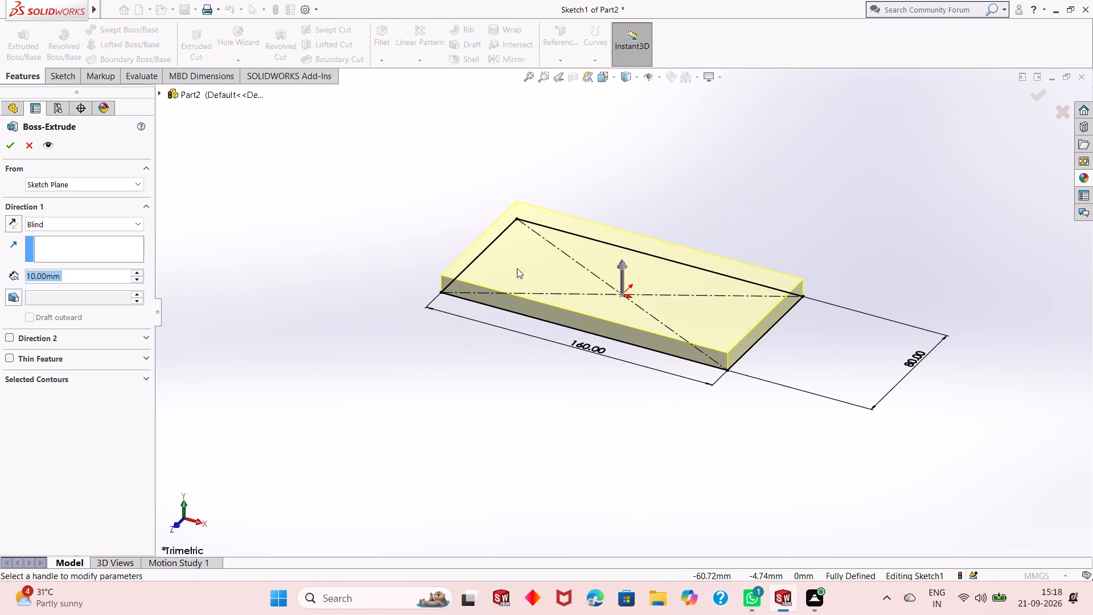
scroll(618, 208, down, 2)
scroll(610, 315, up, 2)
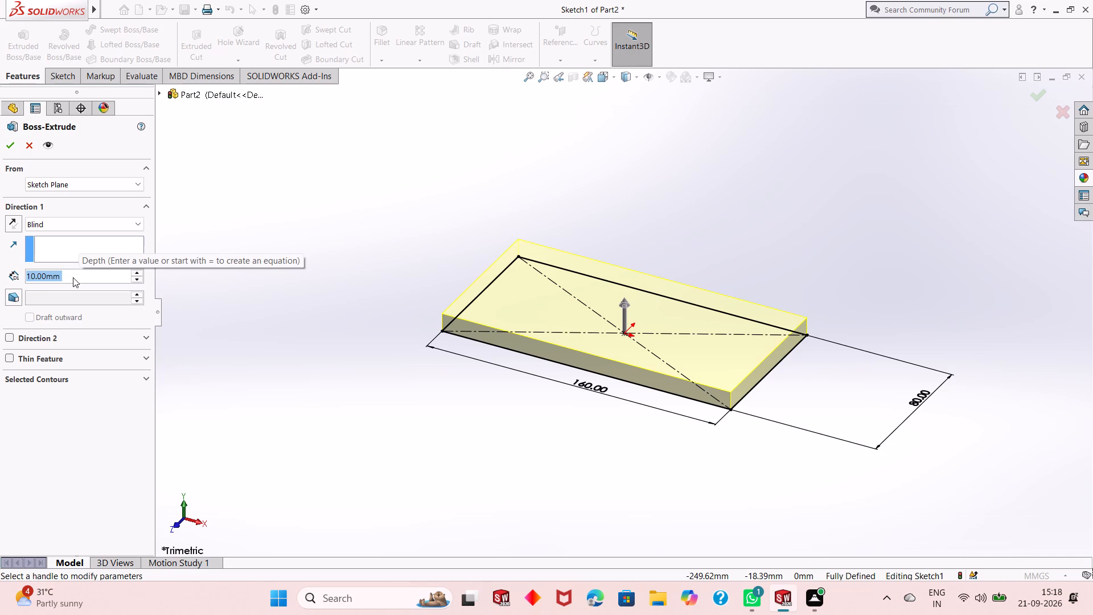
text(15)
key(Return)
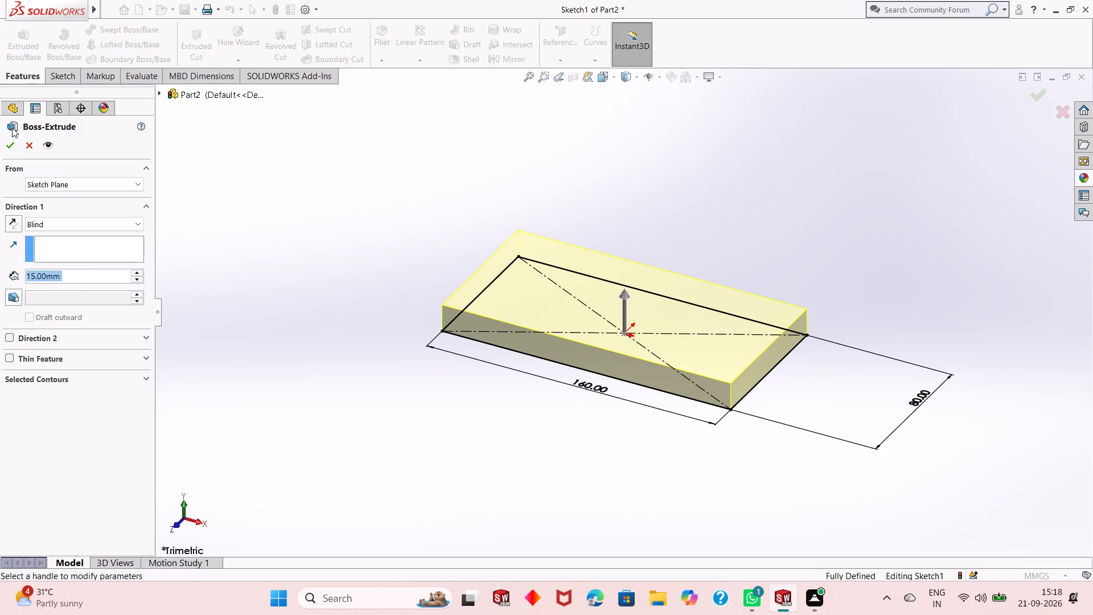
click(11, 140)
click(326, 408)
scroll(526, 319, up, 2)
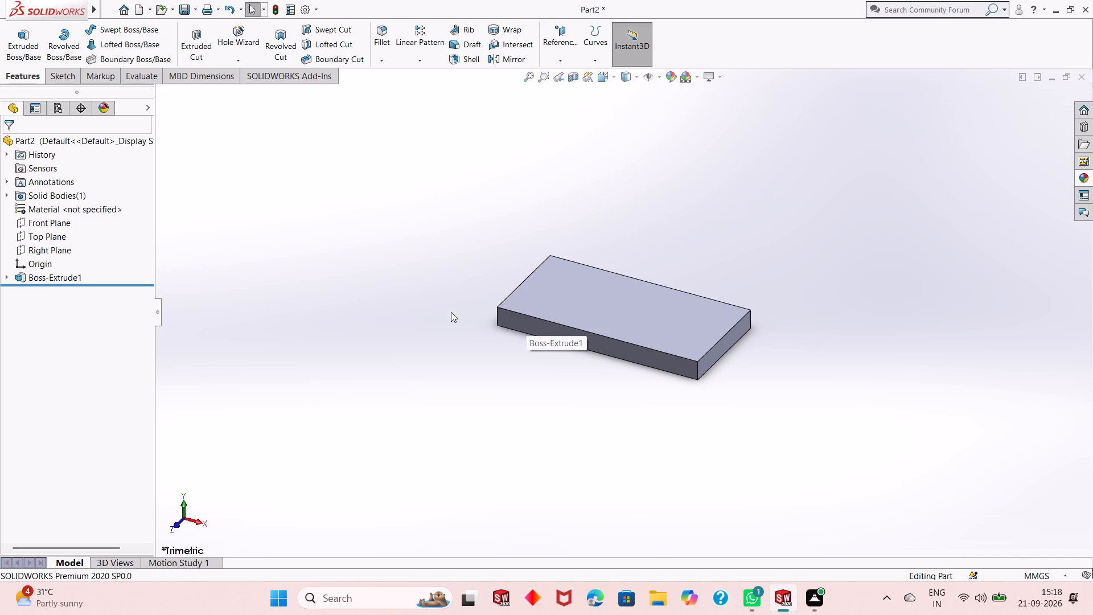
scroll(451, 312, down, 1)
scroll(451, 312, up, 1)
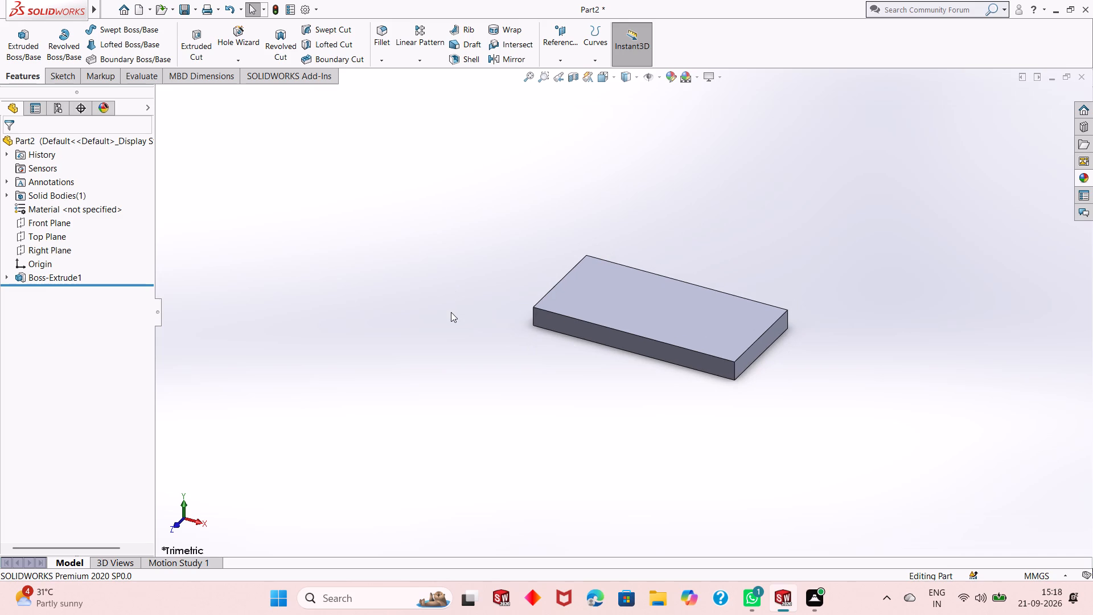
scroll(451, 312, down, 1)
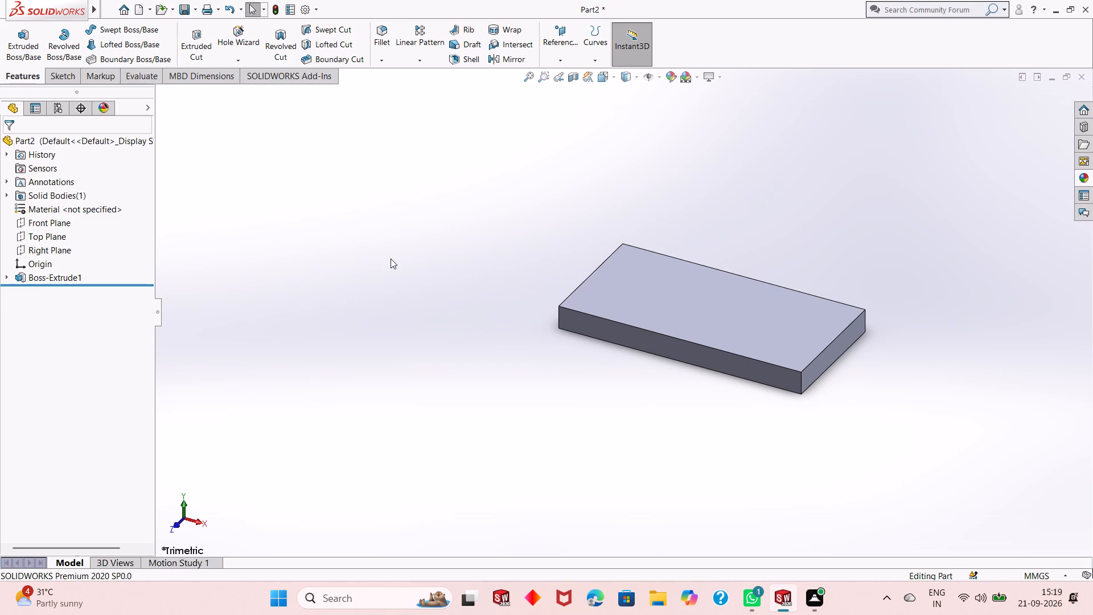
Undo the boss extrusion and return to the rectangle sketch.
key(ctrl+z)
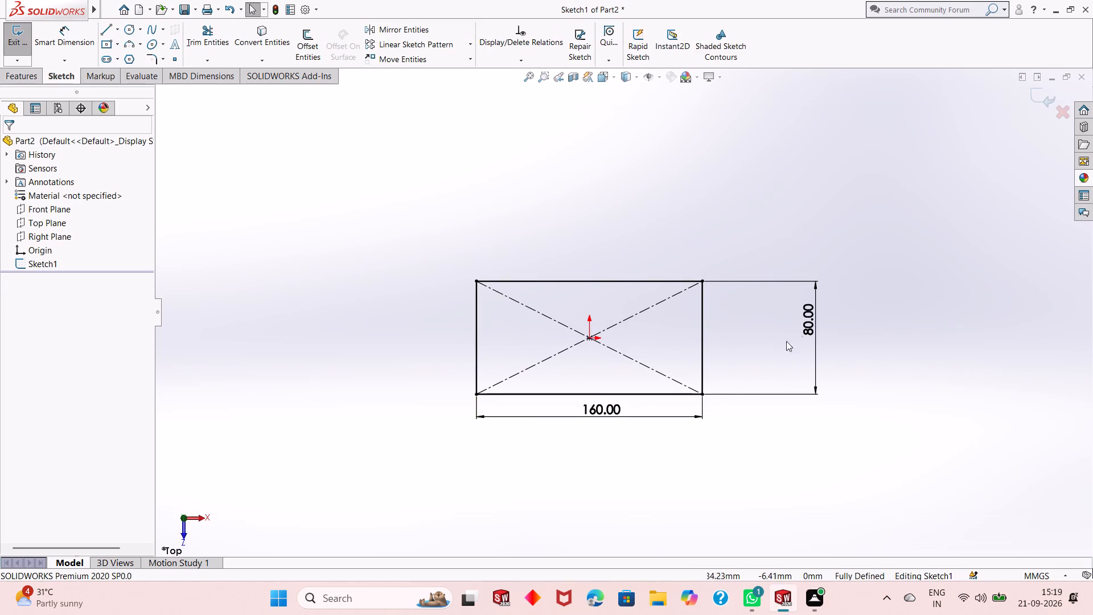
Set the rectangle's vertical dimension to 76 mm.
double_click(808, 330)
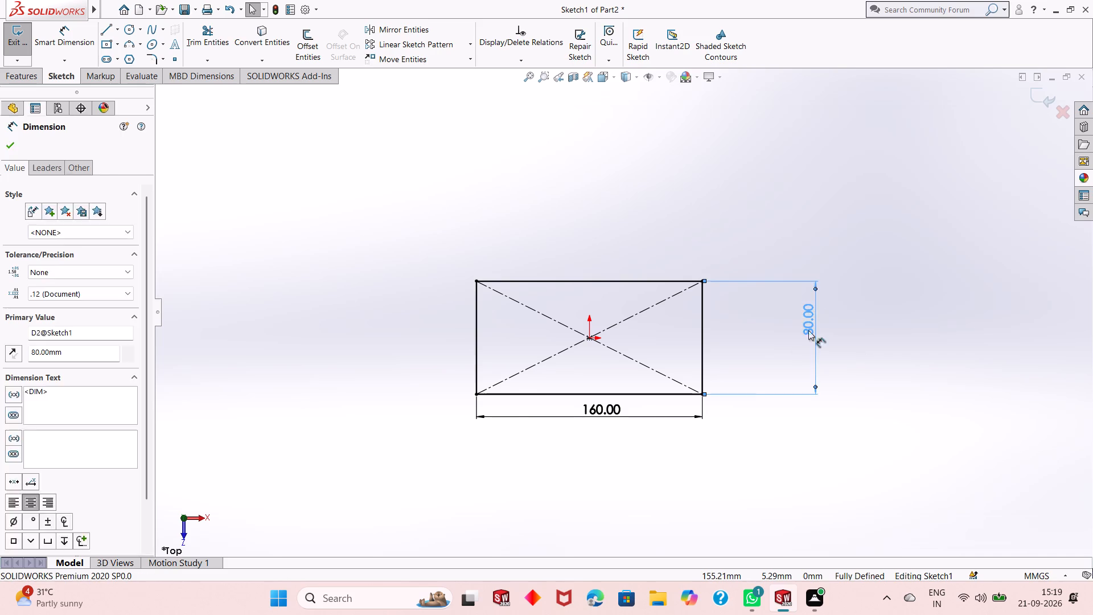
text(76)
key(Return)
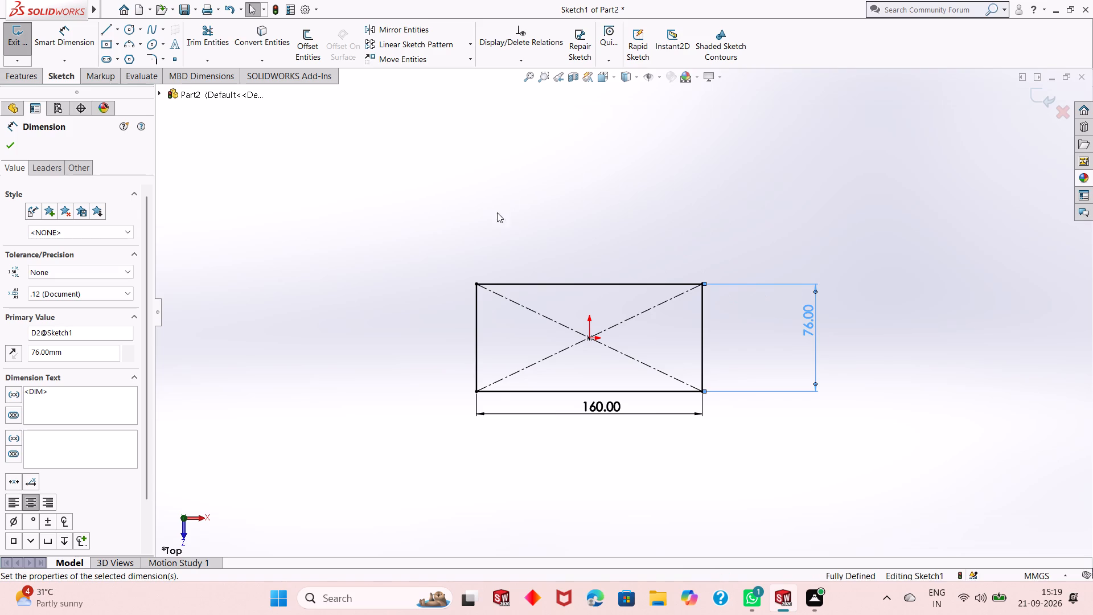
click(5, 146)
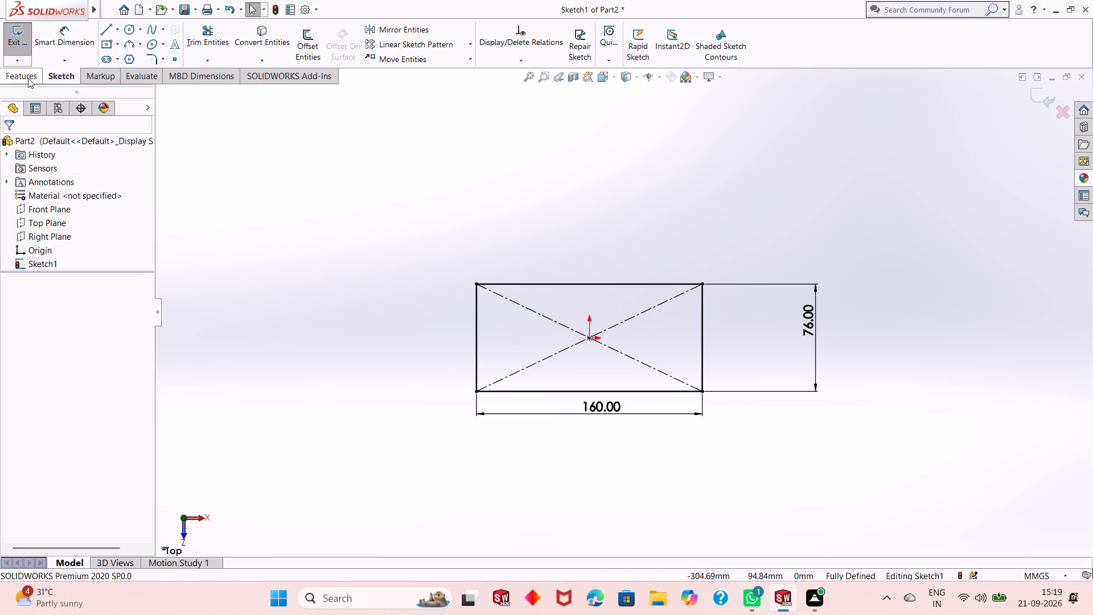
Extrude the resized rectangle as a blind boss 15 mm deep from the sketch plane.
click(28, 76)
click(21, 54)
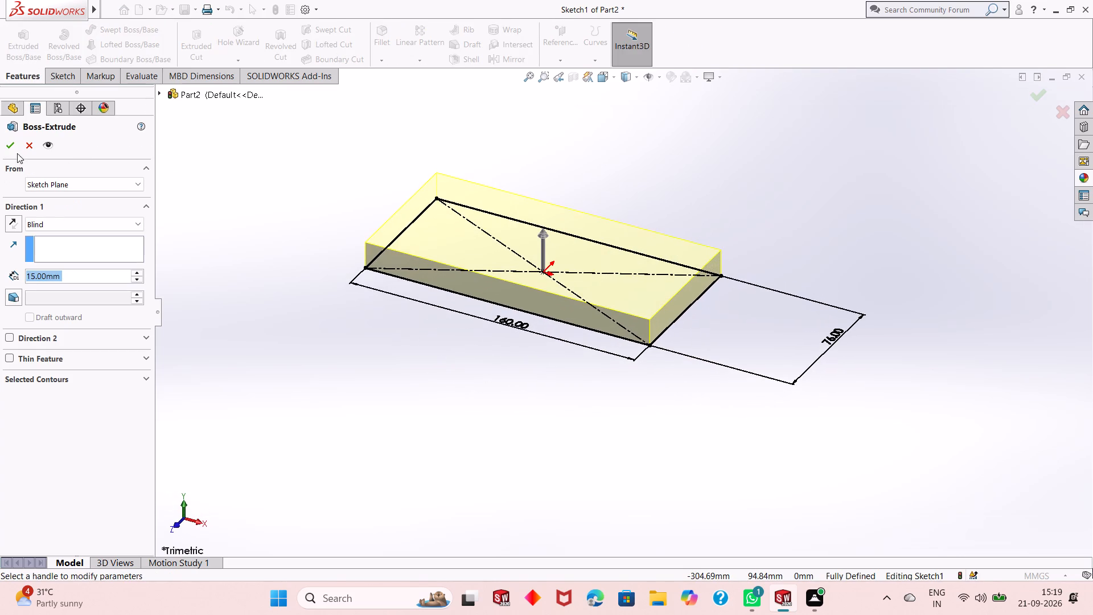
click(11, 144)
click(397, 369)
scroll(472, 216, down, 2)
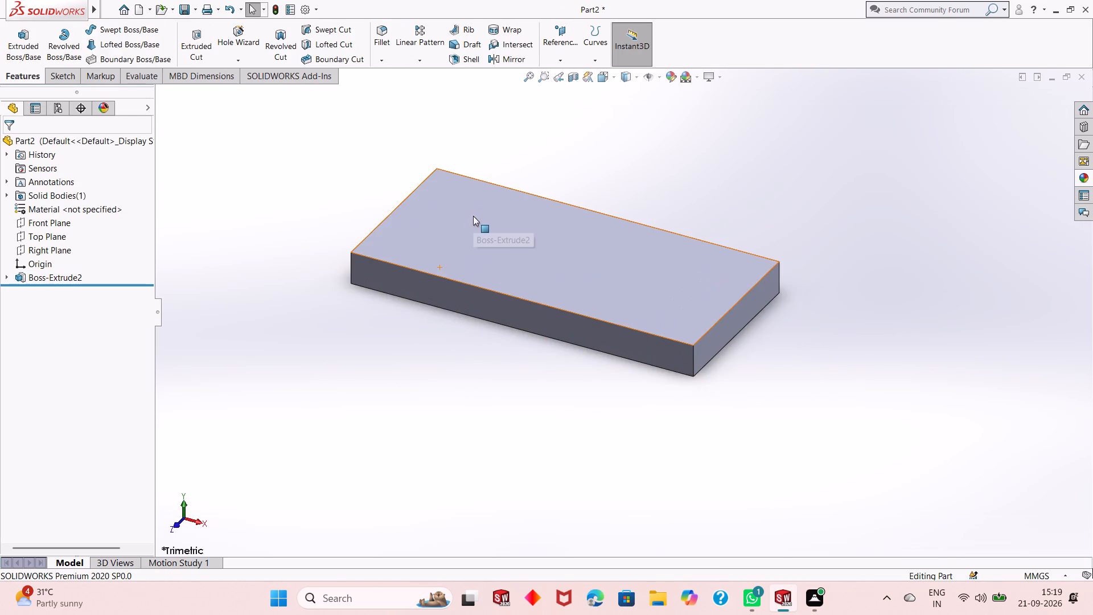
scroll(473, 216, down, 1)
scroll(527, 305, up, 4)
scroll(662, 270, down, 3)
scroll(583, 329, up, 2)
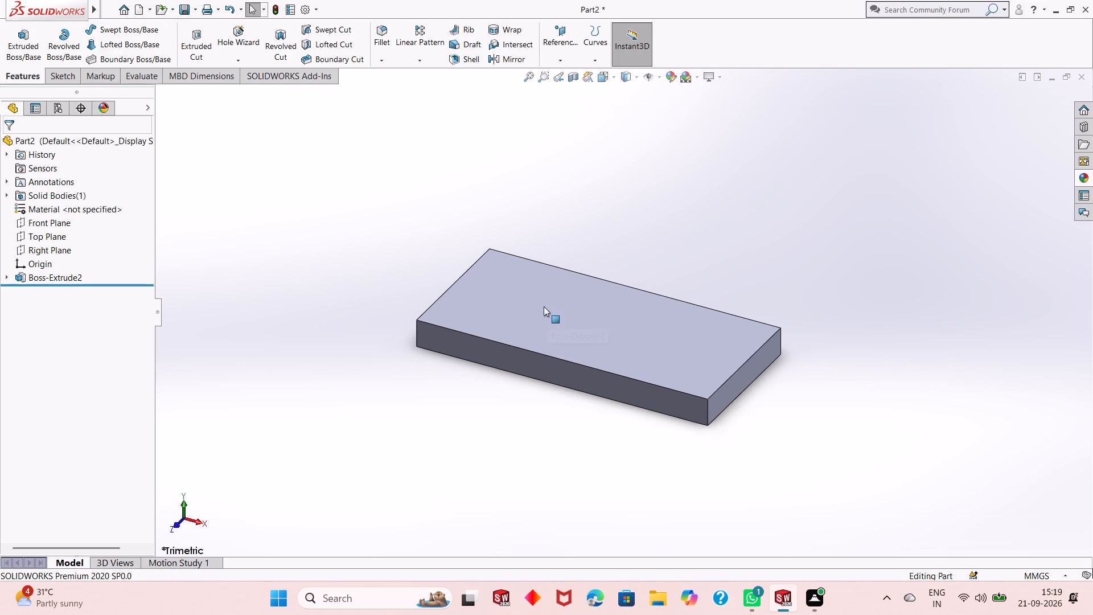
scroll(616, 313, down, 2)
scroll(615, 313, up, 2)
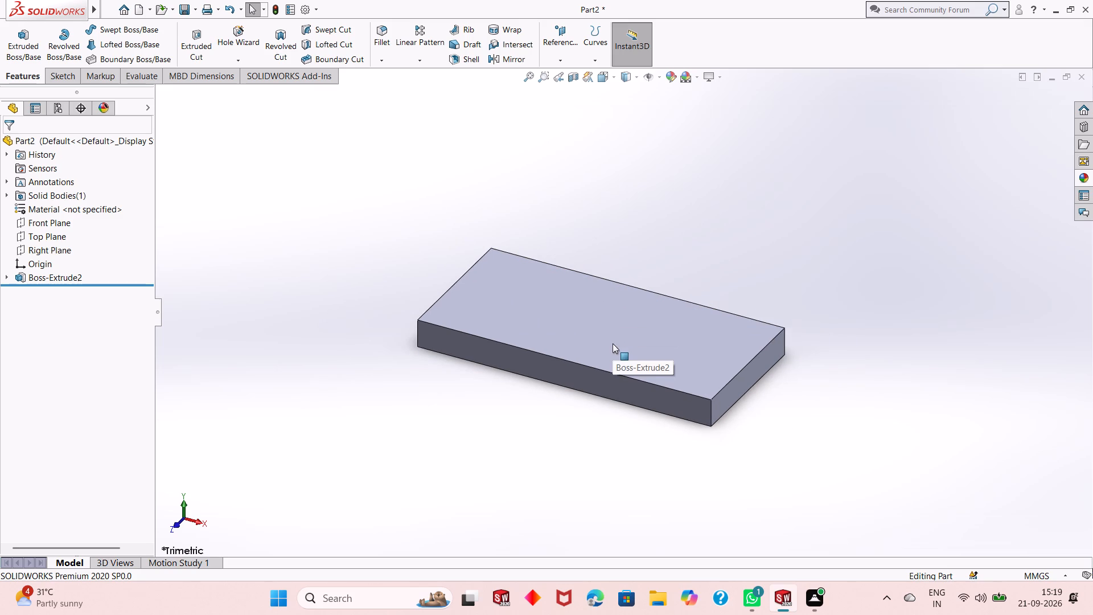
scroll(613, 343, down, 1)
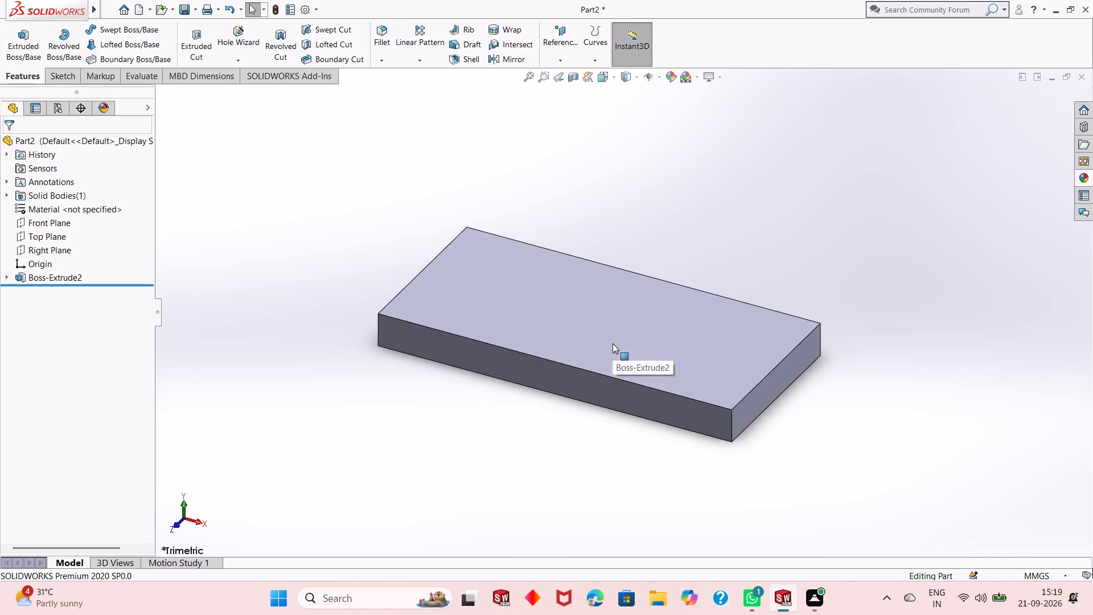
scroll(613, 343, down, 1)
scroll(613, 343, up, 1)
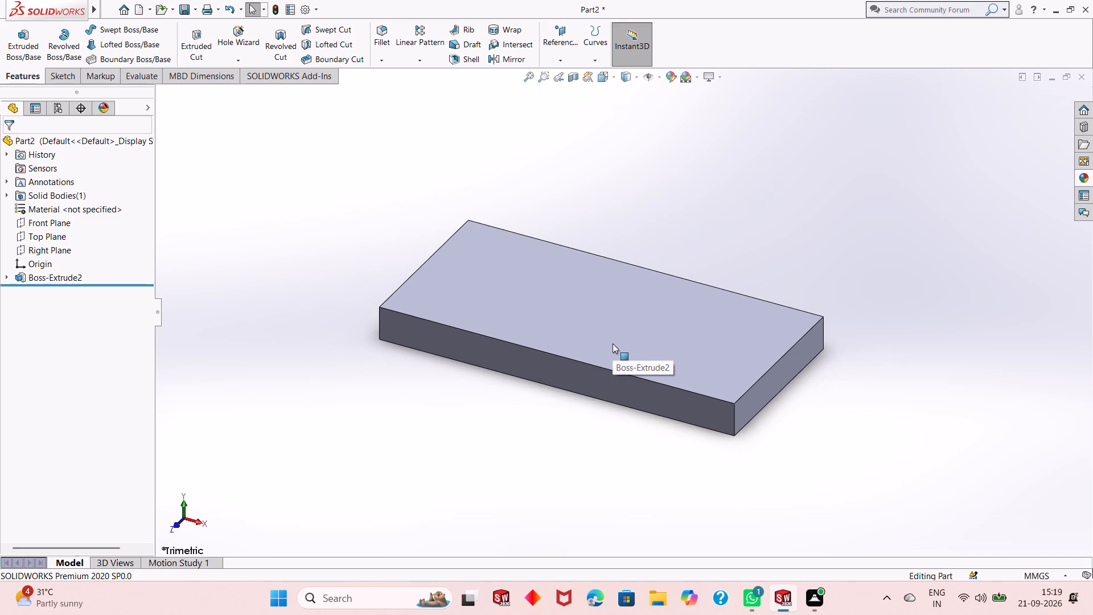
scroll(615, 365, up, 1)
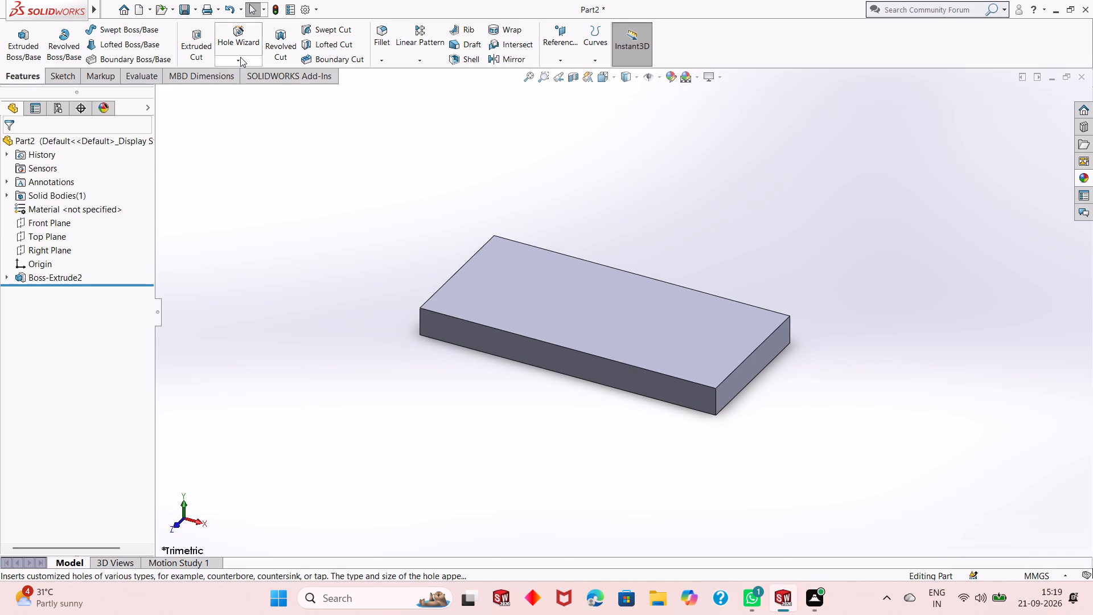
Apply a full round fillet to one short end of the plate, using the two long side faces and that end face as center.
click(381, 34)
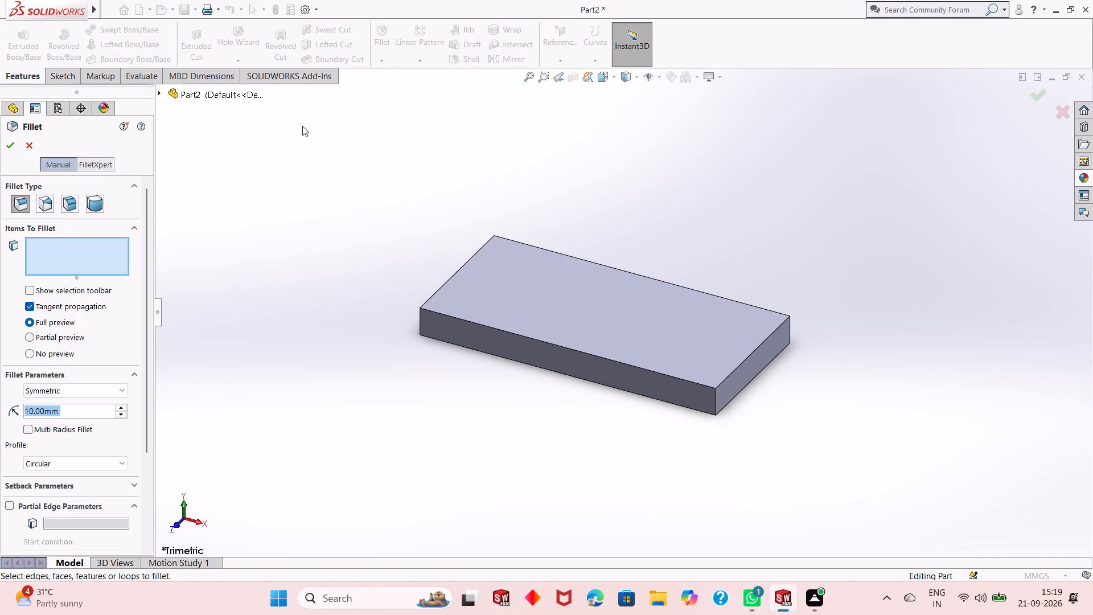
click(98, 202)
click(663, 390)
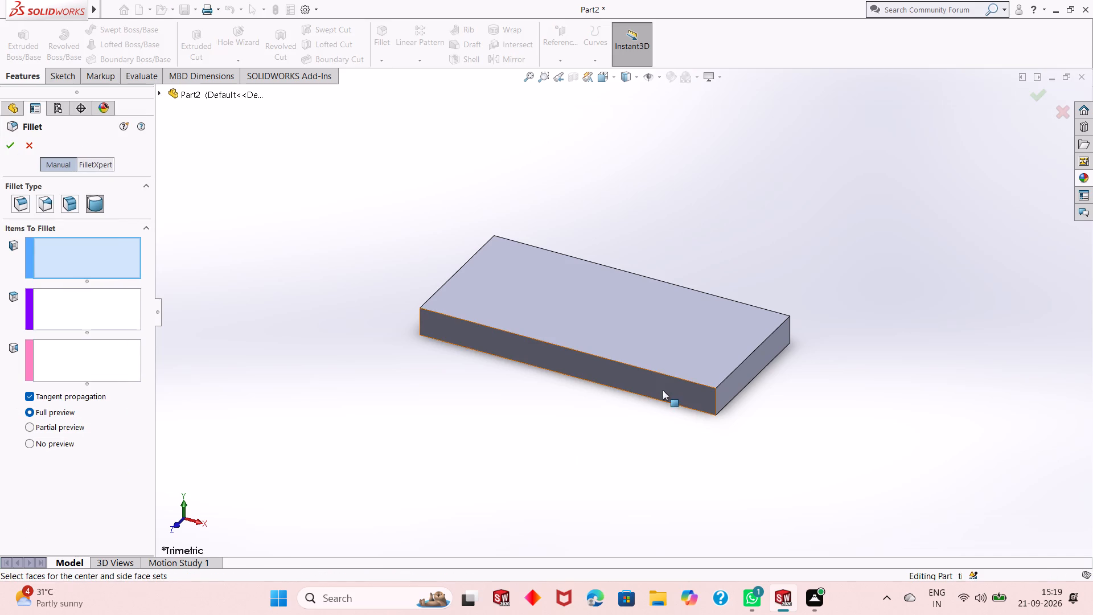
click(48, 301)
click(745, 375)
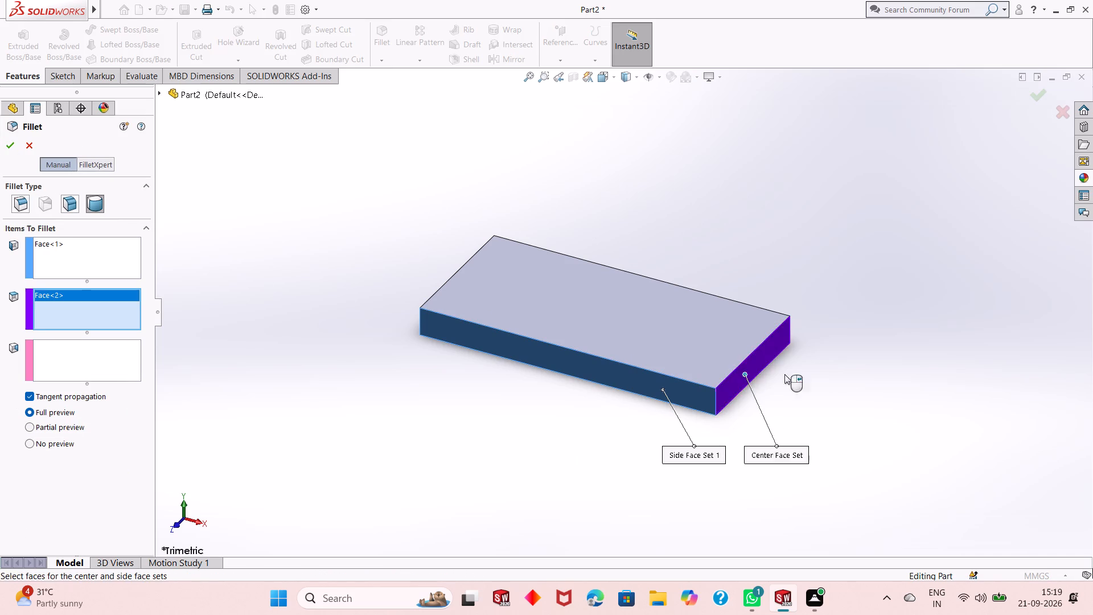
middle_drag(849, 379, 698, 477)
click(110, 364)
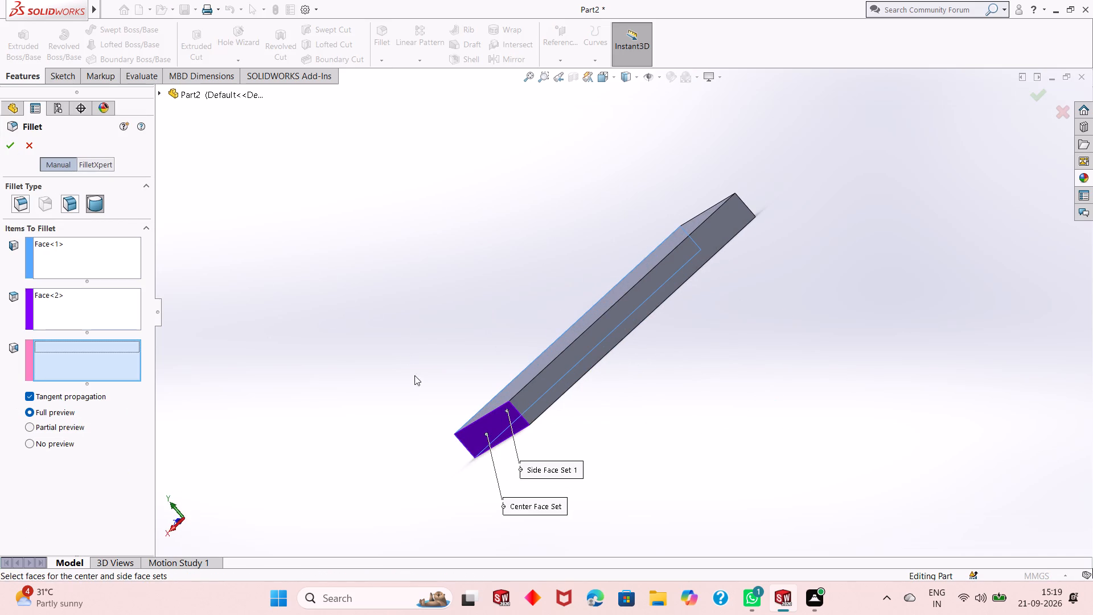
click(548, 394)
middle_drag(599, 380, 647, 425)
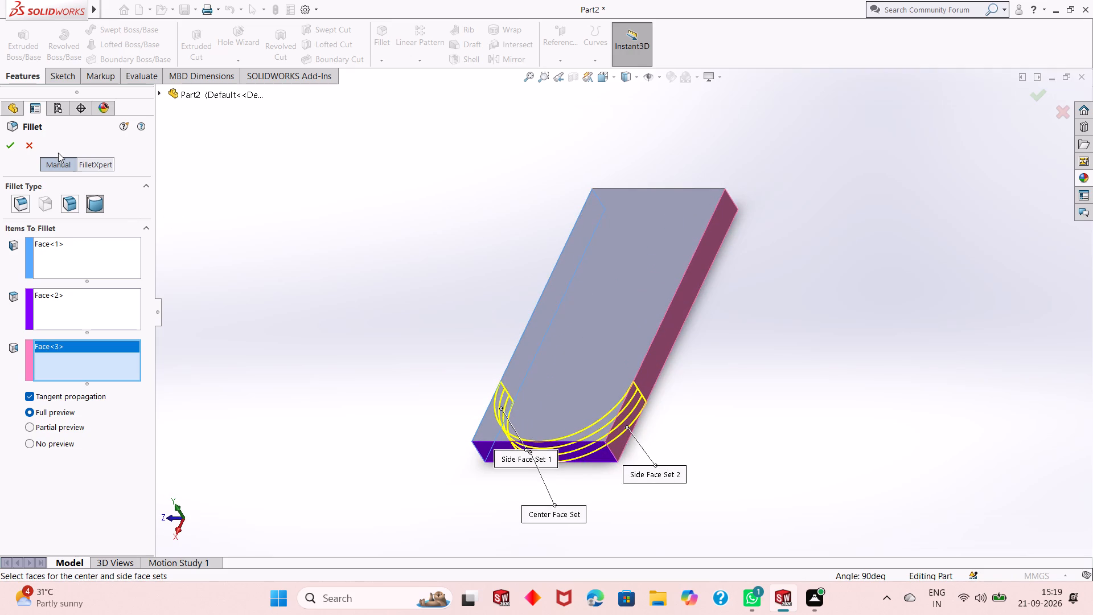
click(12, 151)
middle_drag(600, 388, 697, 358)
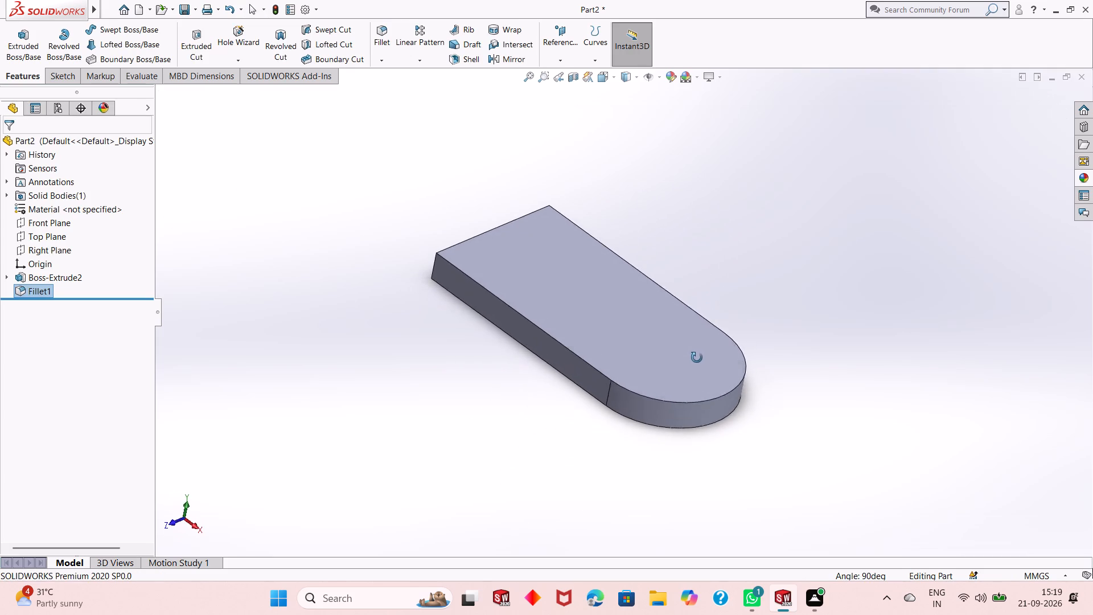
middle_drag(697, 358, 695, 372)
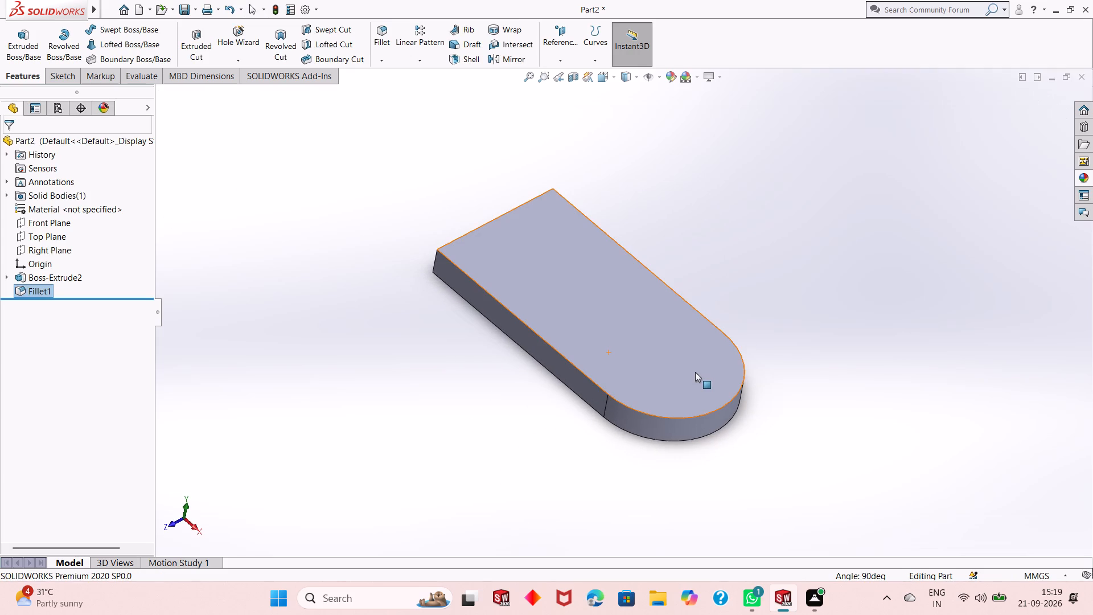
Undo the full round fillet on the plate's short end.
middle_drag(778, 404, 830, 445)
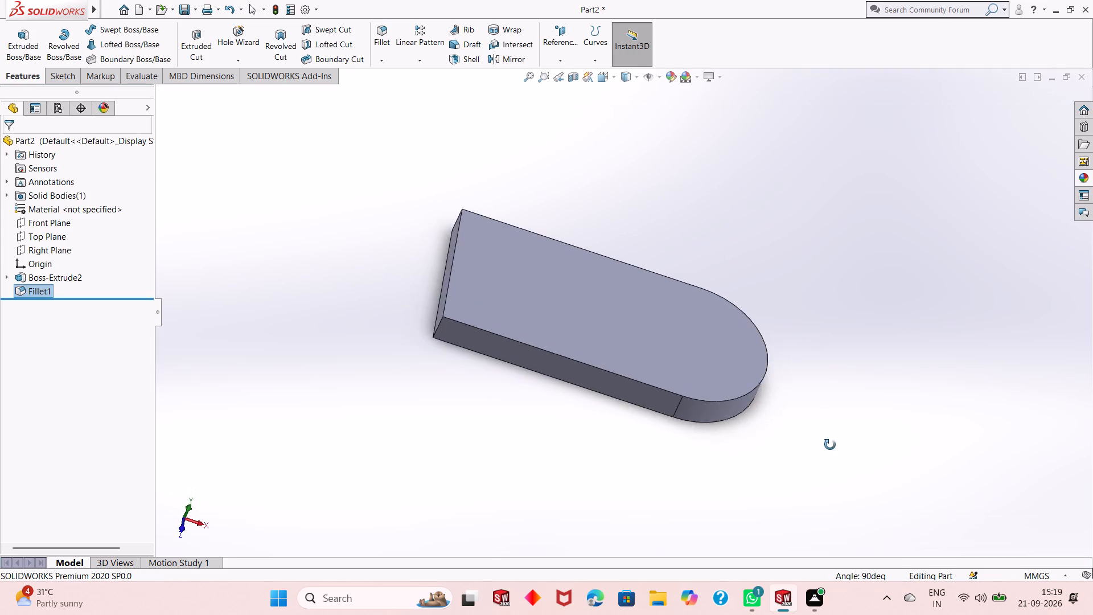
middle_drag(830, 445, 782, 493)
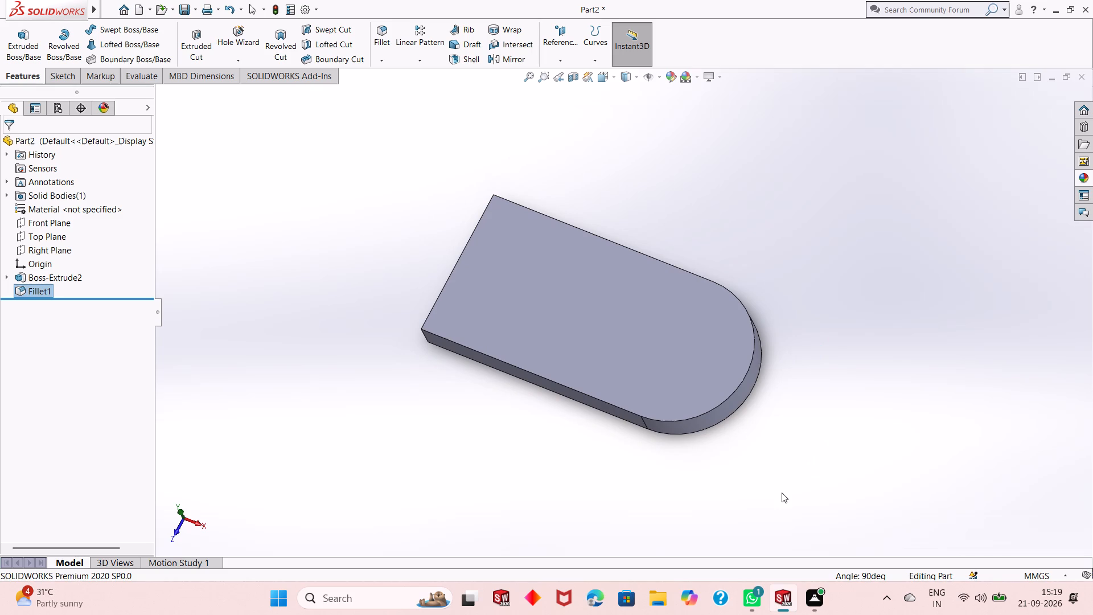
key(ctrl+z)
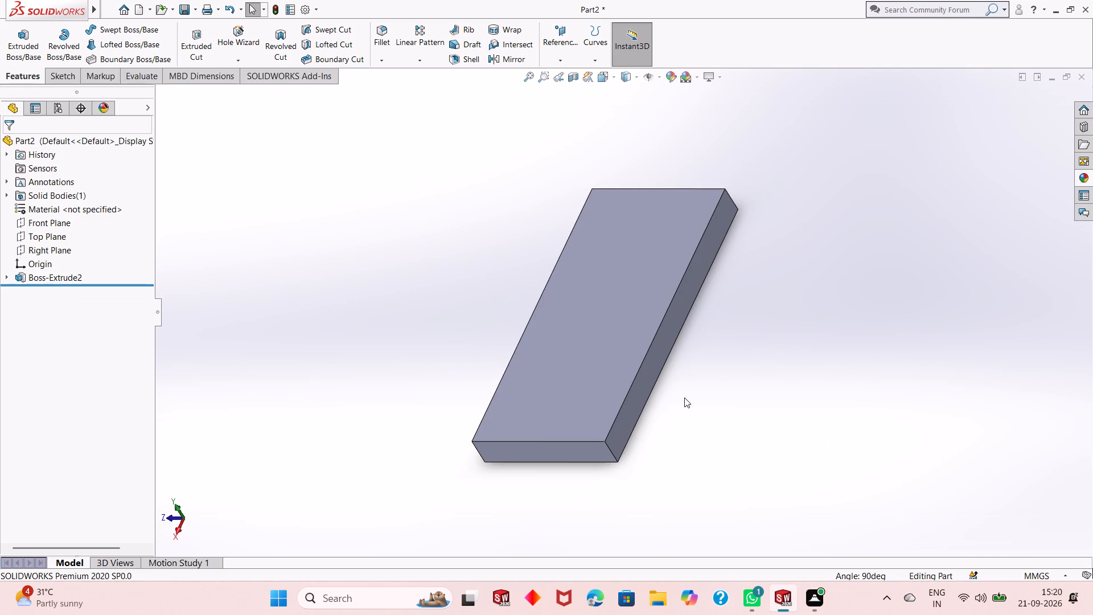
Create a reference plane from the Top Plane with a 0 mm offset.
middle_drag(684, 397, 828, 385)
scroll(684, 389, up, 1)
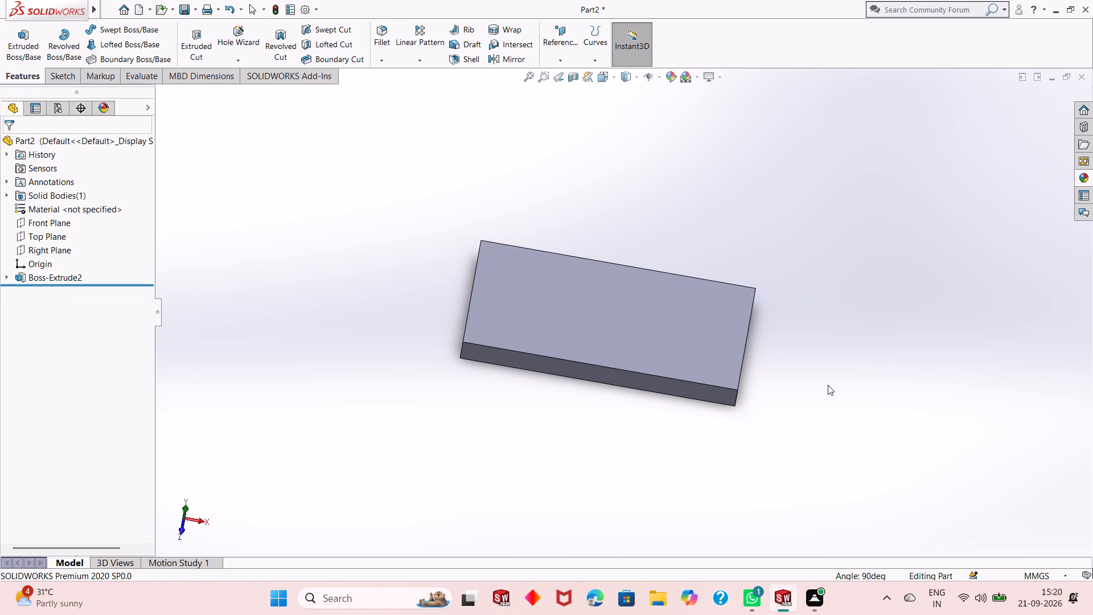
click(565, 58)
click(575, 71)
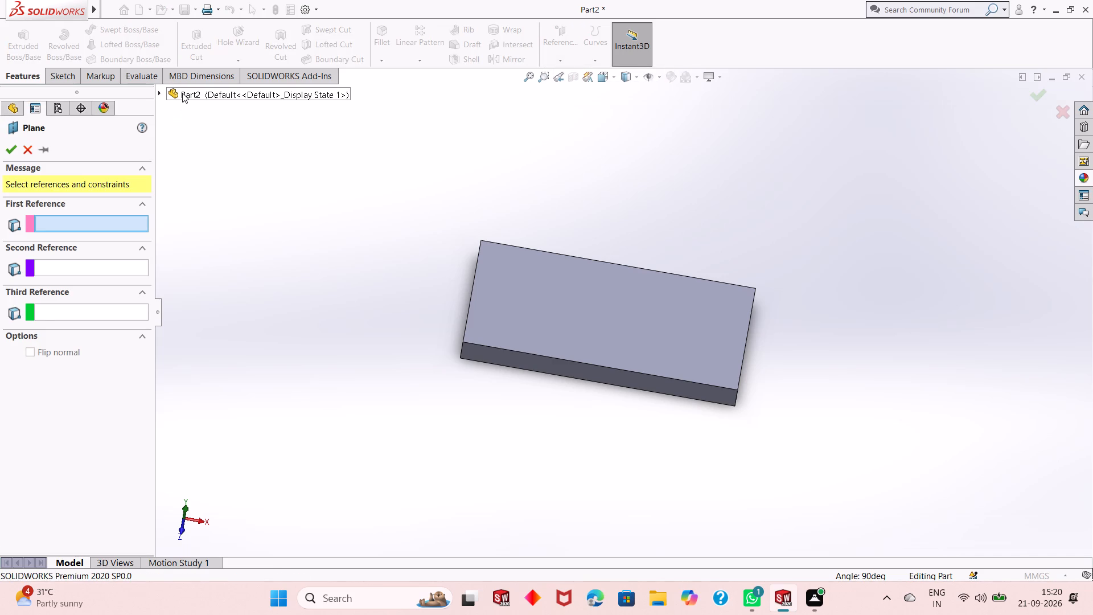
click(190, 104)
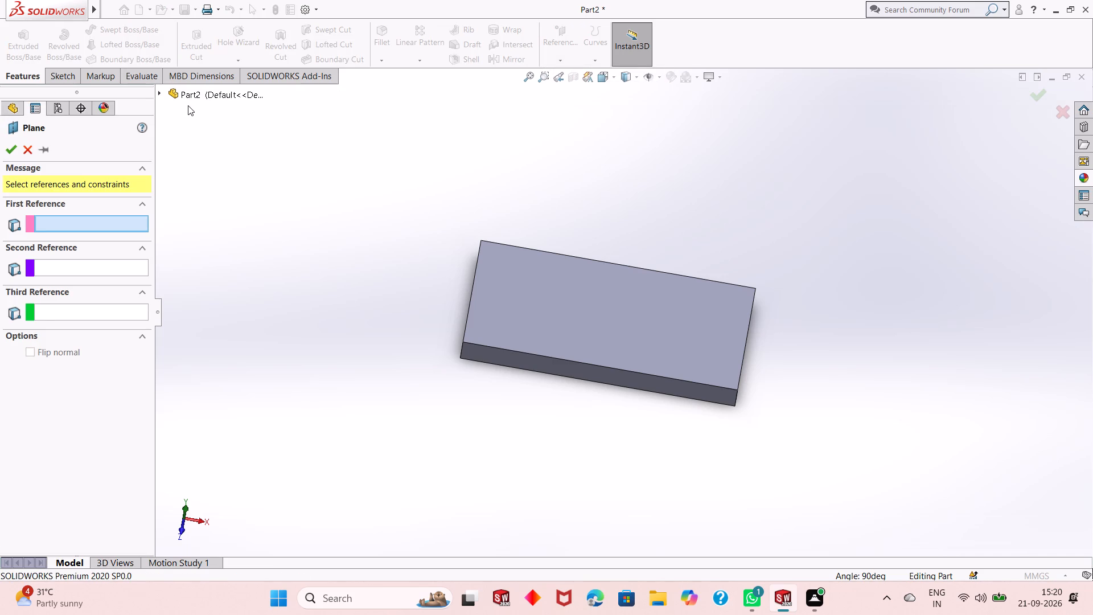
click(185, 96)
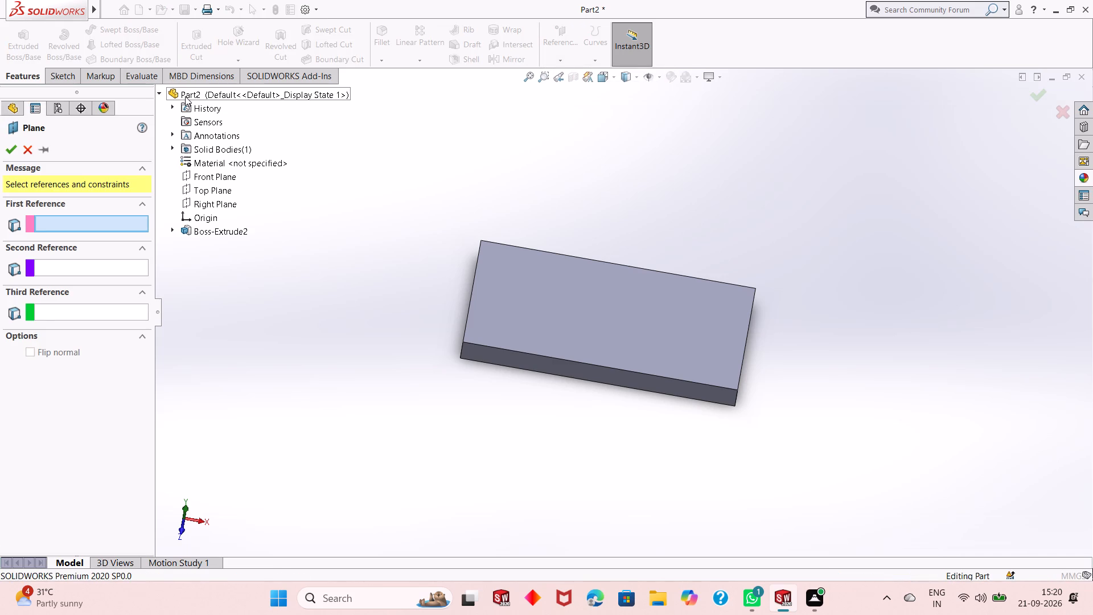
click(218, 189)
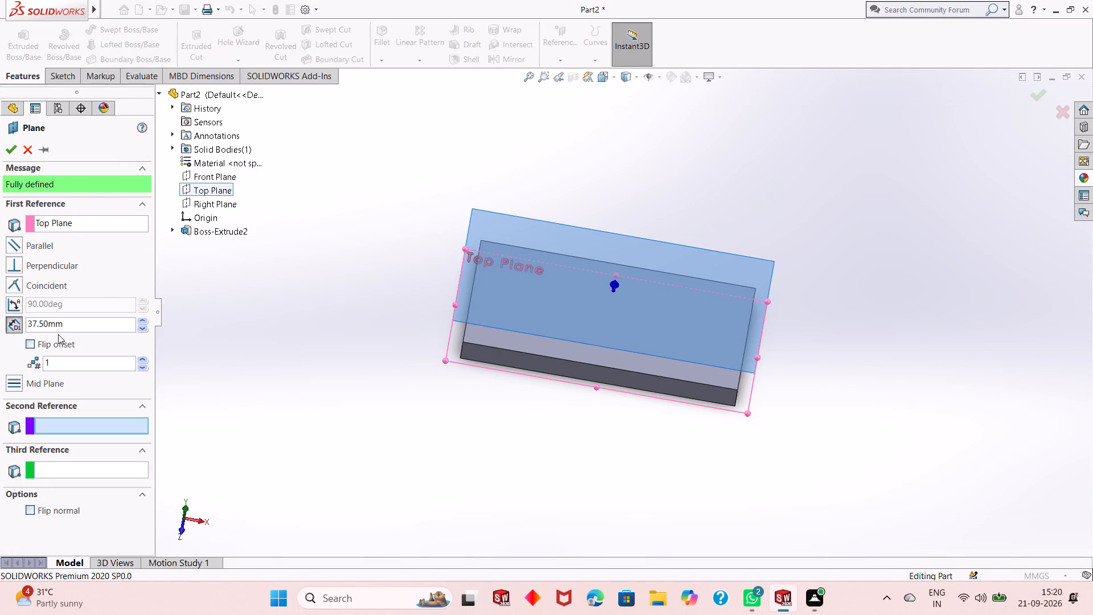
double_click(75, 326)
key(0)
key(Return)
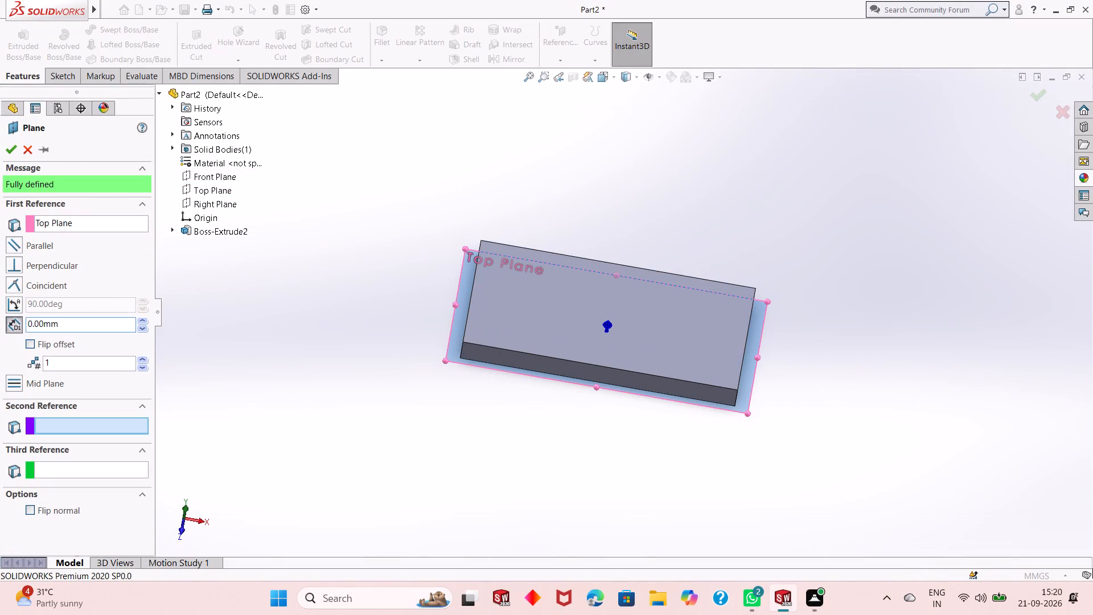
click(10, 153)
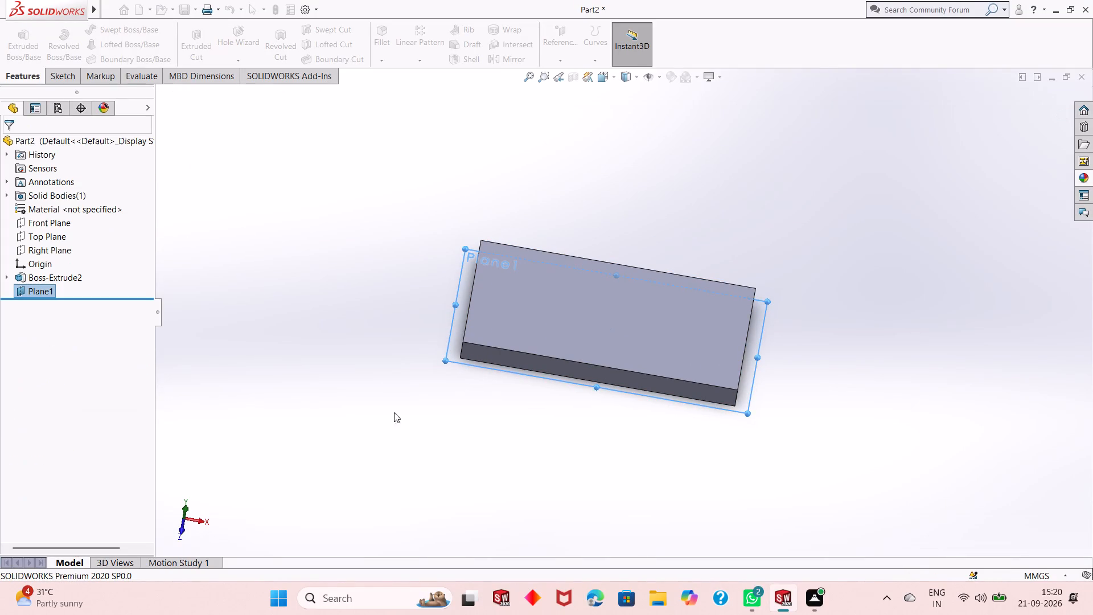
Start a sketch on the new reference plane and view it face-on.
middle_drag(624, 453, 627, 464)
click(754, 330)
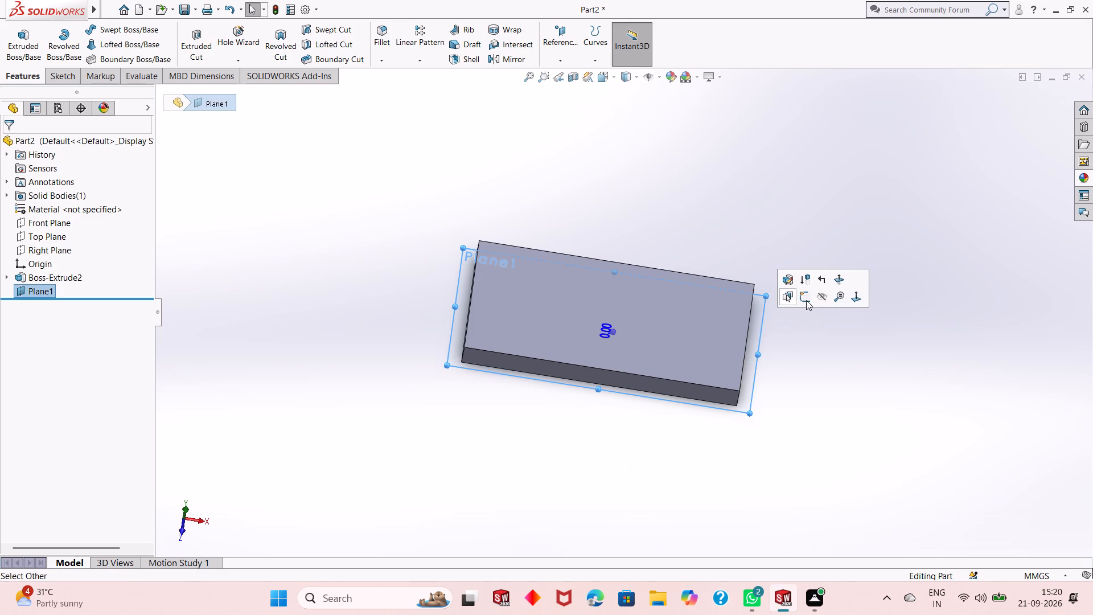
click(806, 300)
key(ctrl+8)
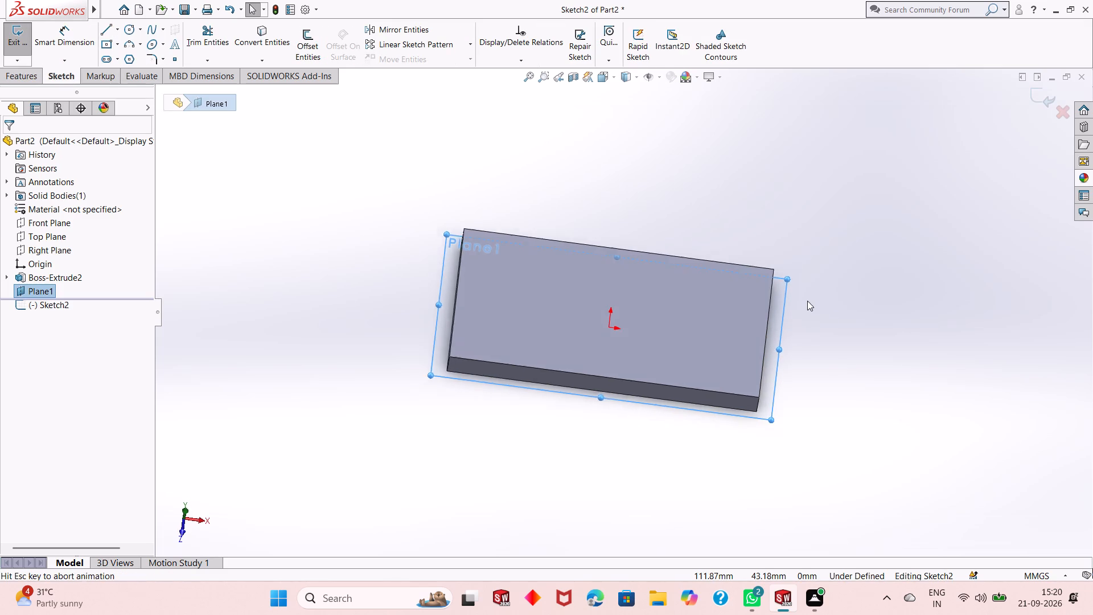
key(Escape)
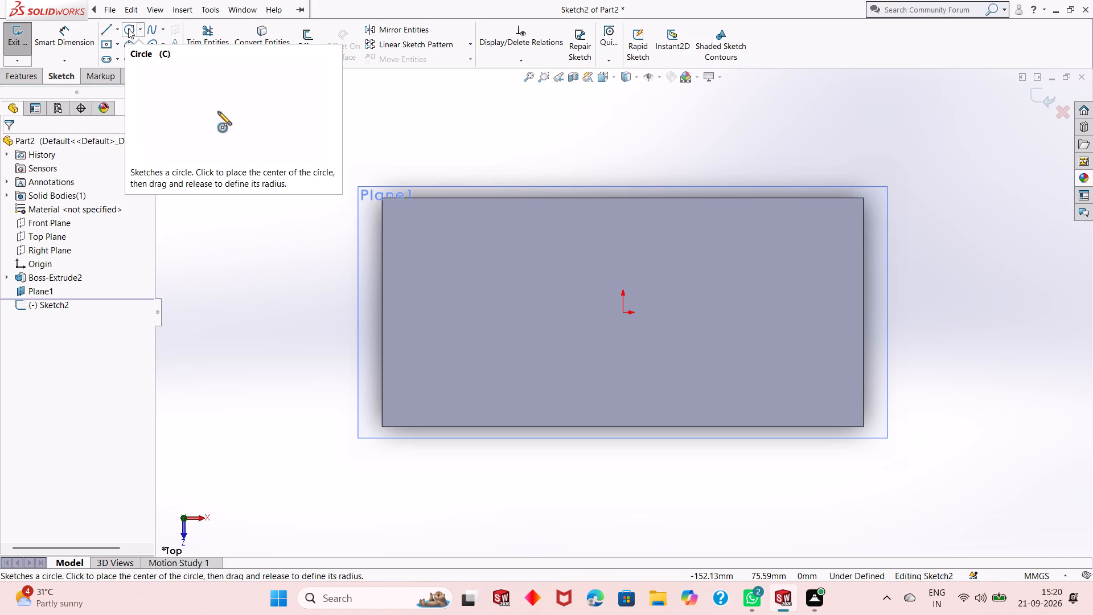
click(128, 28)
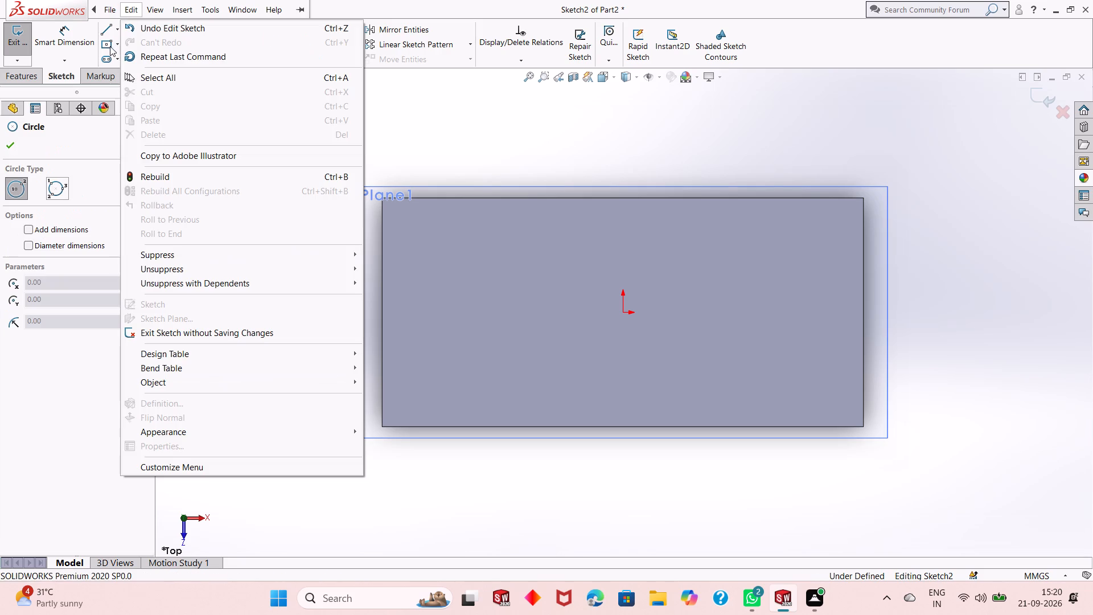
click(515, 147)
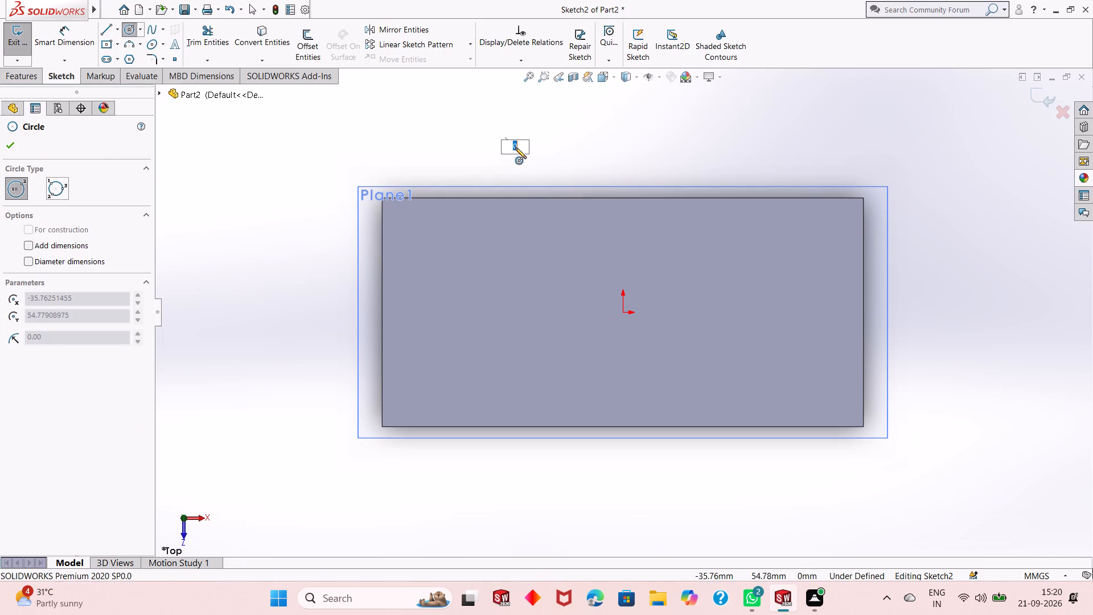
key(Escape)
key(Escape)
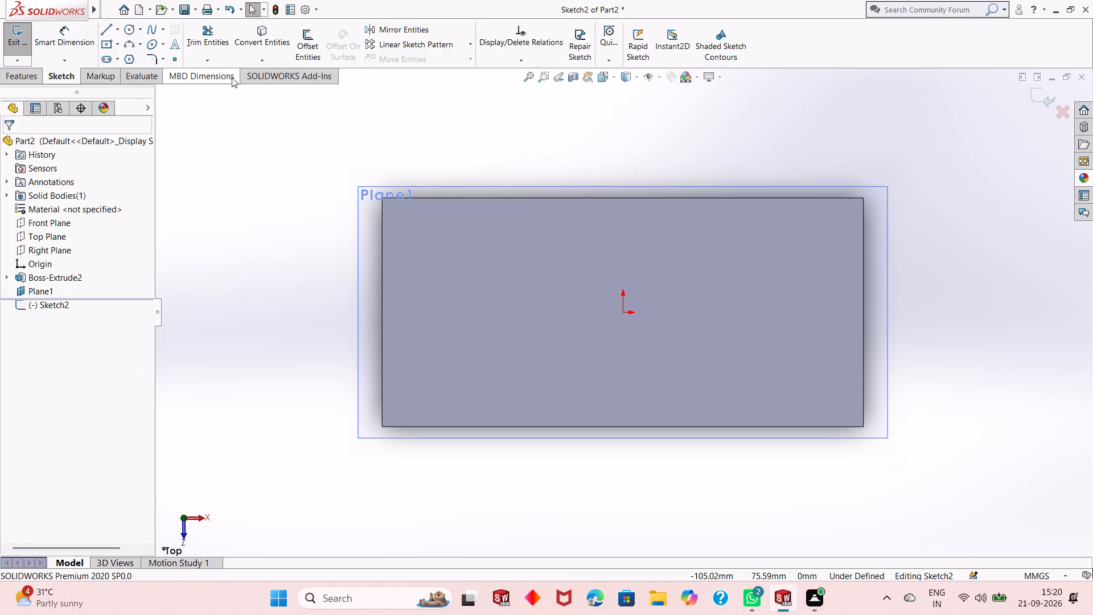
Sketch two concentric circles with radii about 4.9 and 11.2 mm, centred about 46 mm directly below the origin, outside the plate's long edge.
click(126, 28)
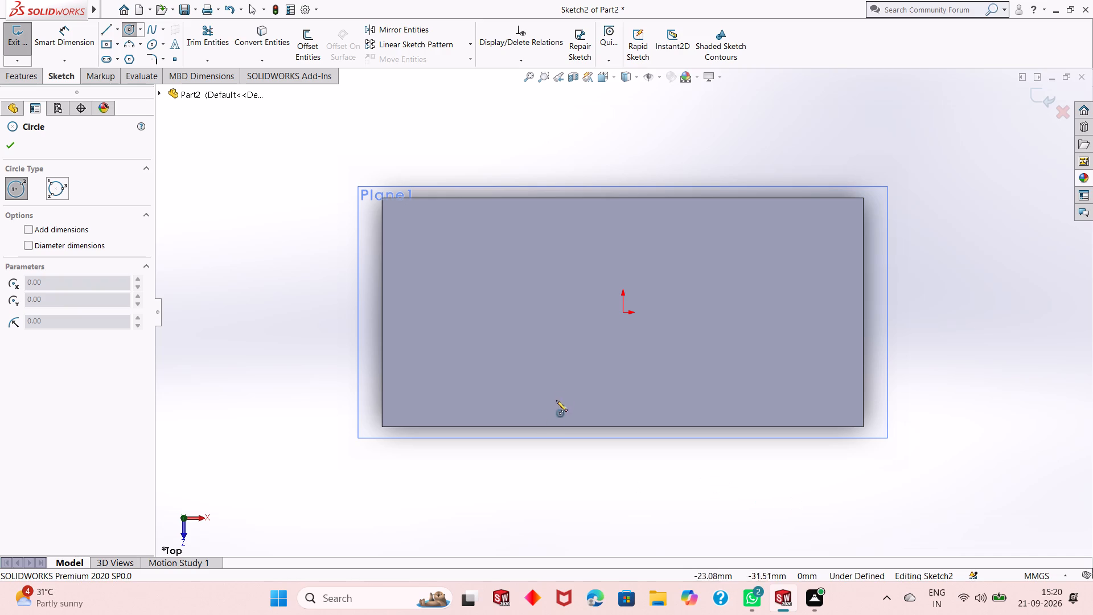
click(621, 452)
click(626, 467)
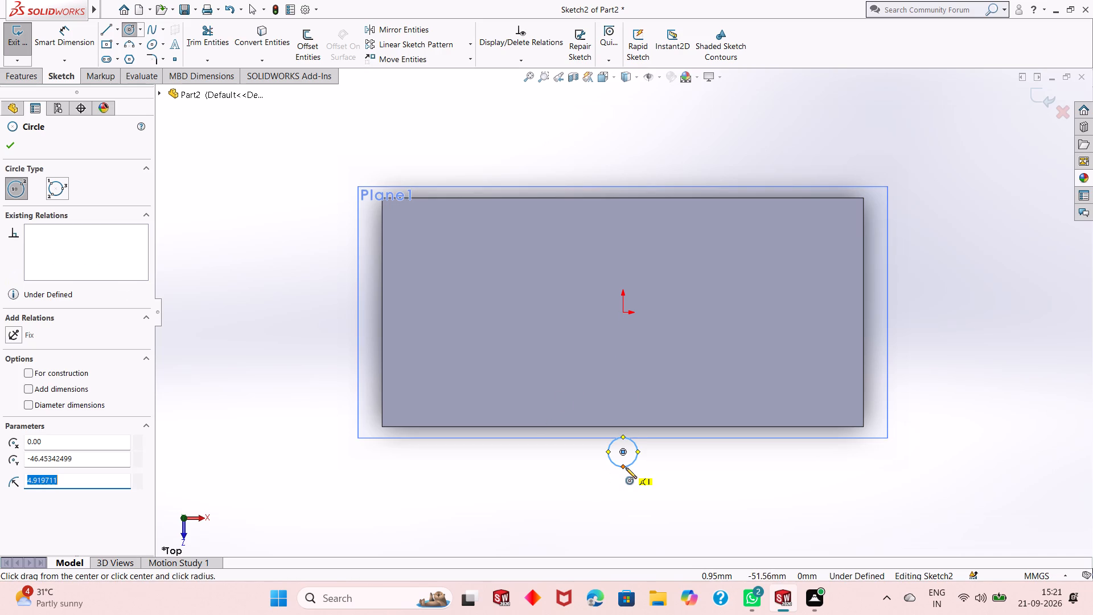
right_click(626, 468)
click(669, 482)
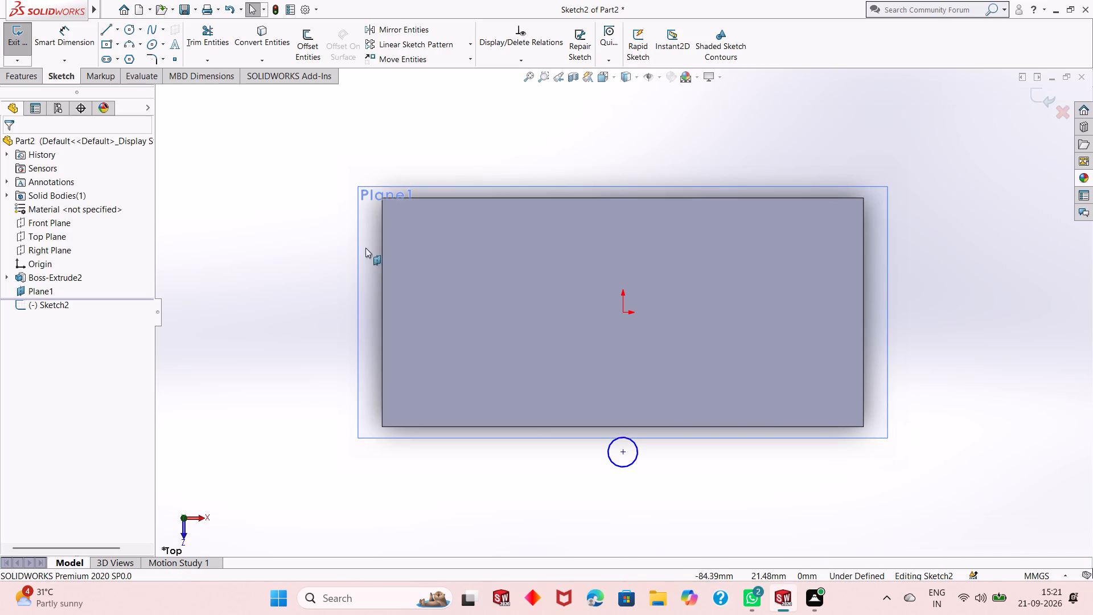
click(125, 26)
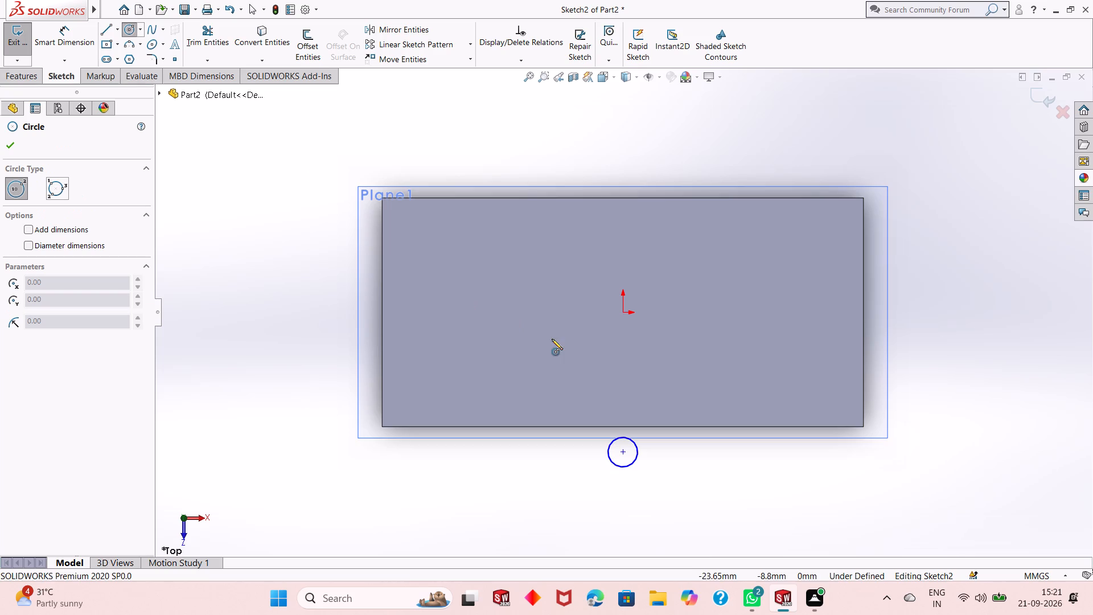
click(622, 454)
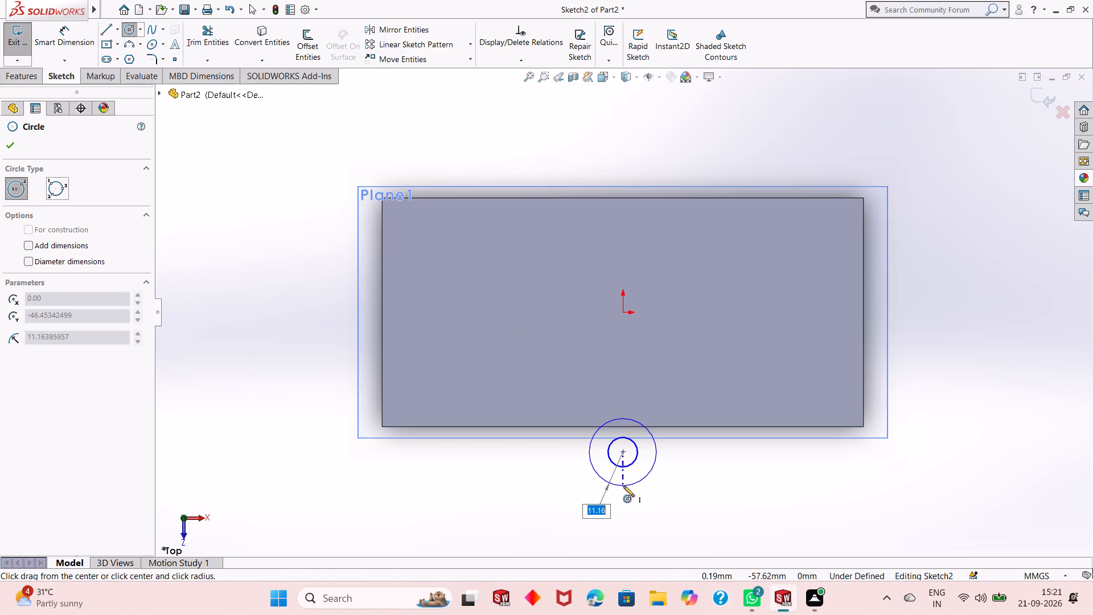
click(623, 486)
right_click(623, 486)
click(647, 489)
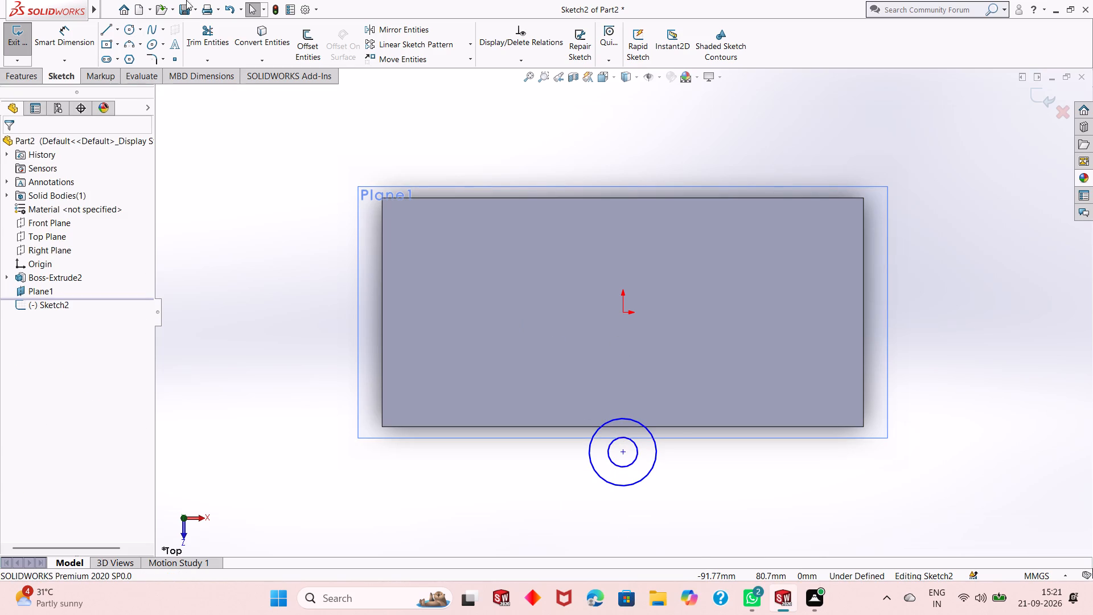
Dimension the lower concentric circles with a 10 mm inner diameter and a 20 mm outer diameter.
click(94, 43)
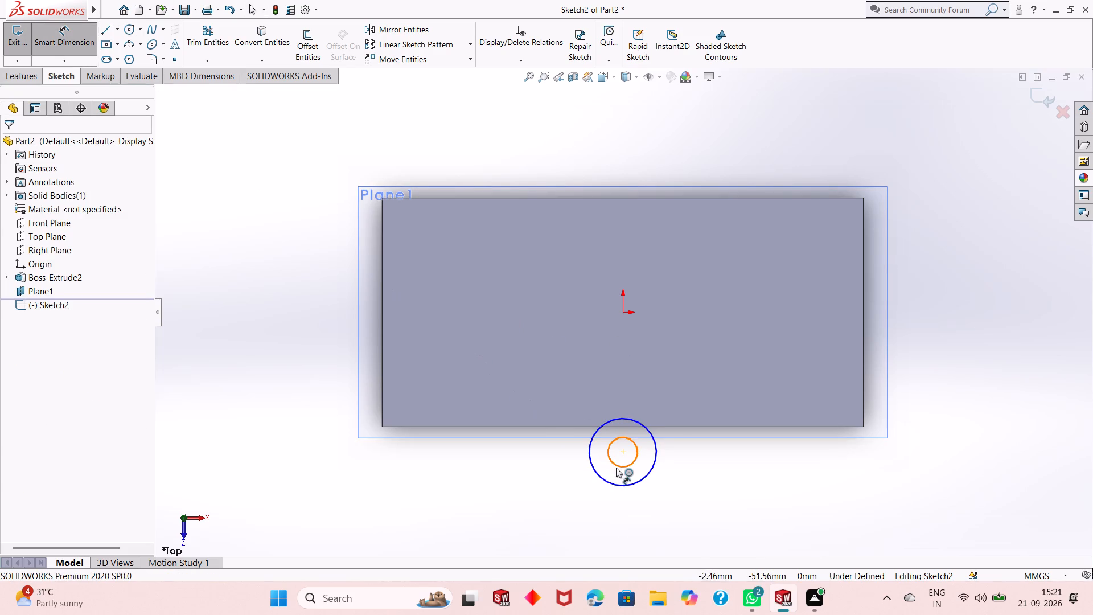
click(617, 466)
click(462, 535)
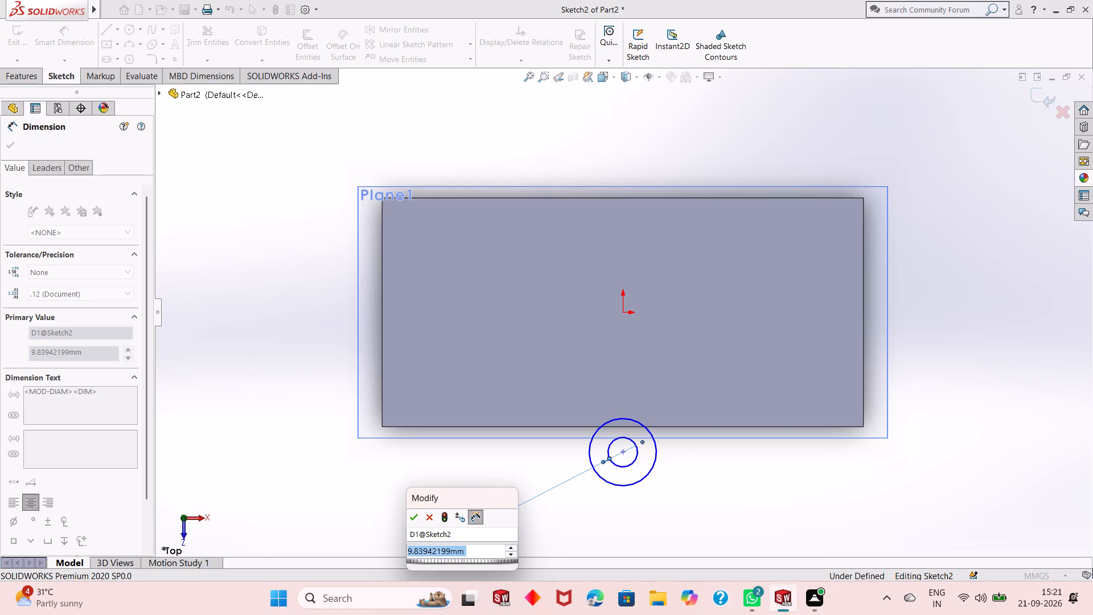
text(10)
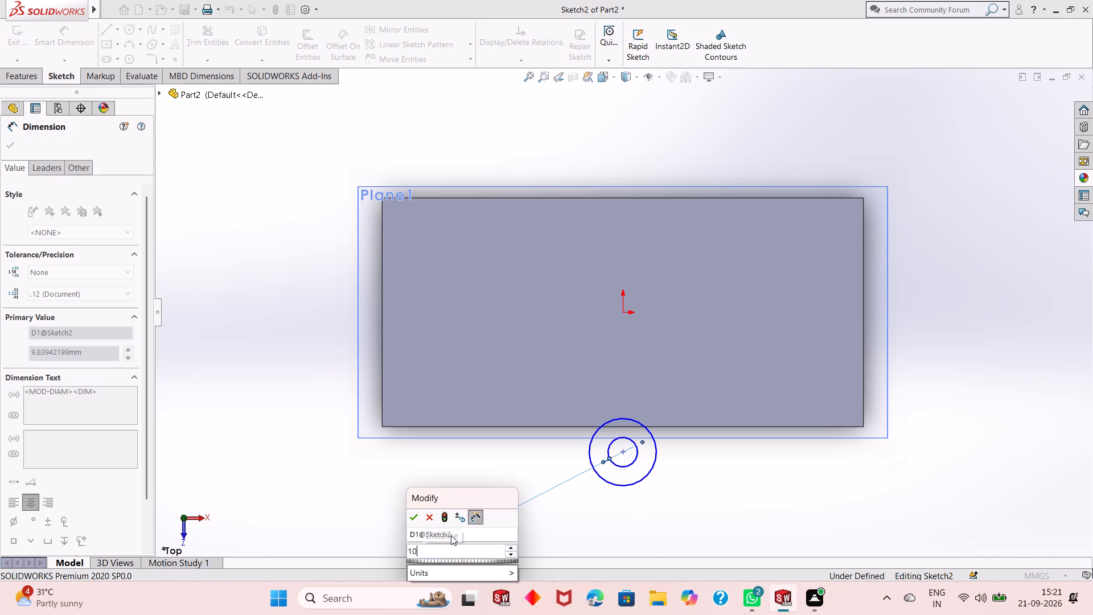
key(Return)
click(635, 482)
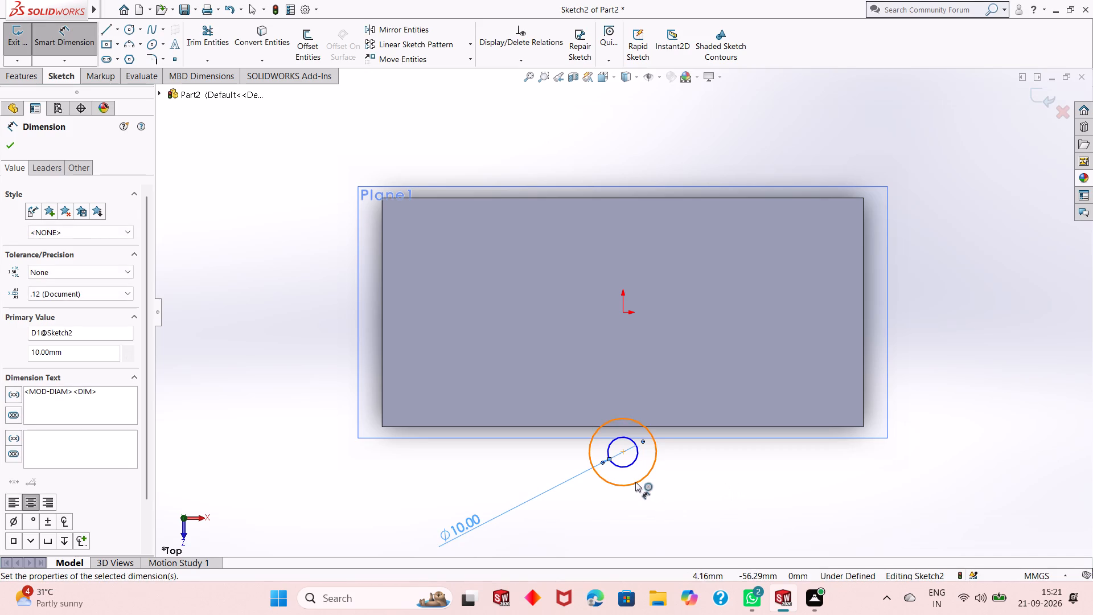
click(595, 526)
text(20)
key(Return)
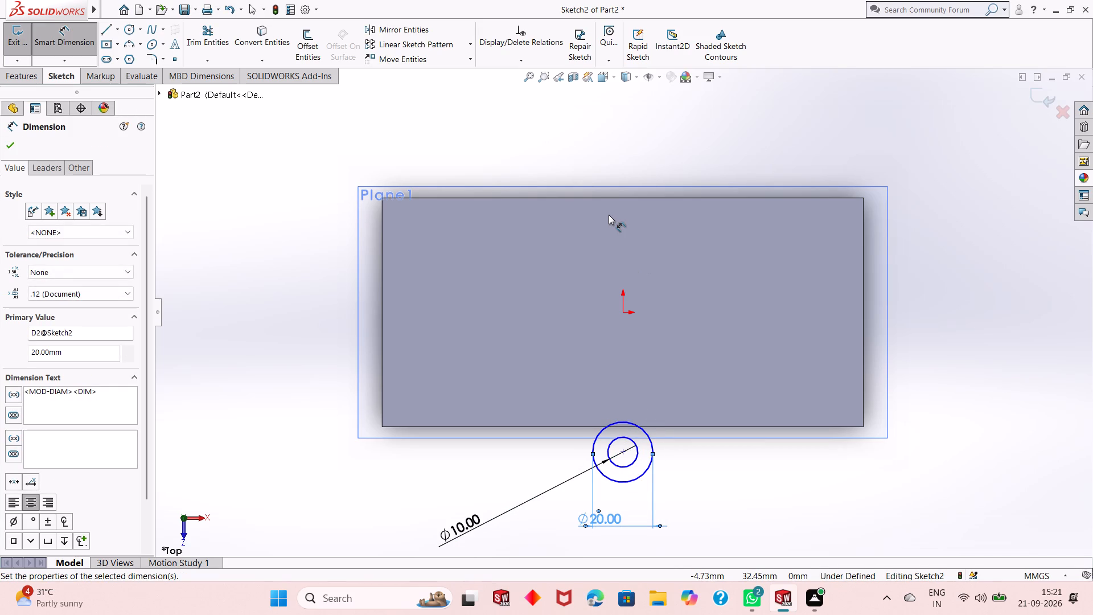
click(7, 148)
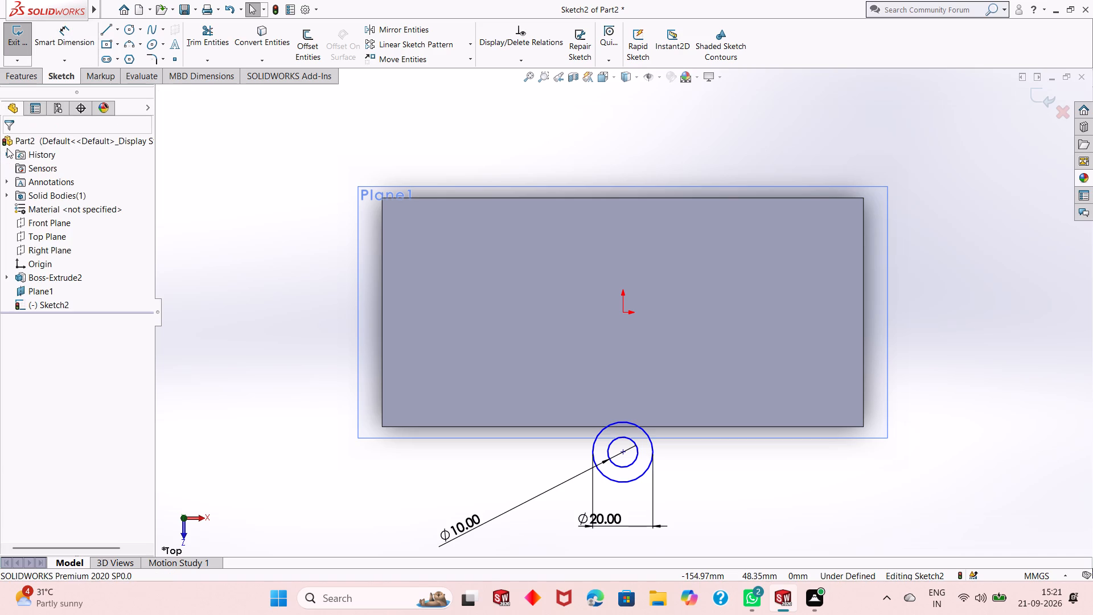
click(334, 128)
Sketch two concentric circles with radii about 12 and 4.5 mm, centred about 55 mm directly above the origin, beyond the opposite long edge.
click(132, 24)
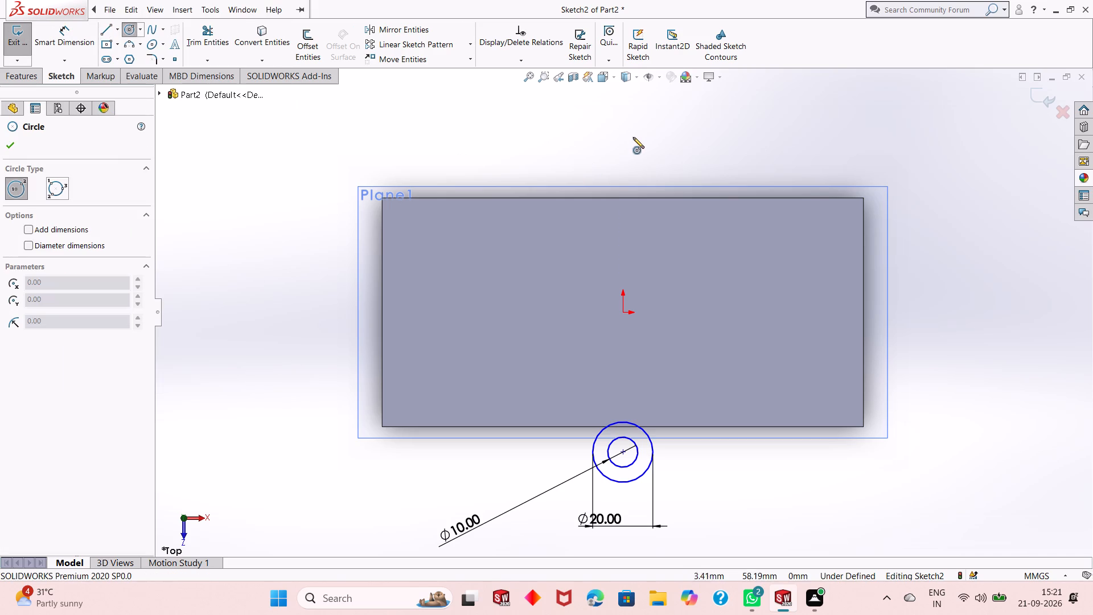
click(622, 147)
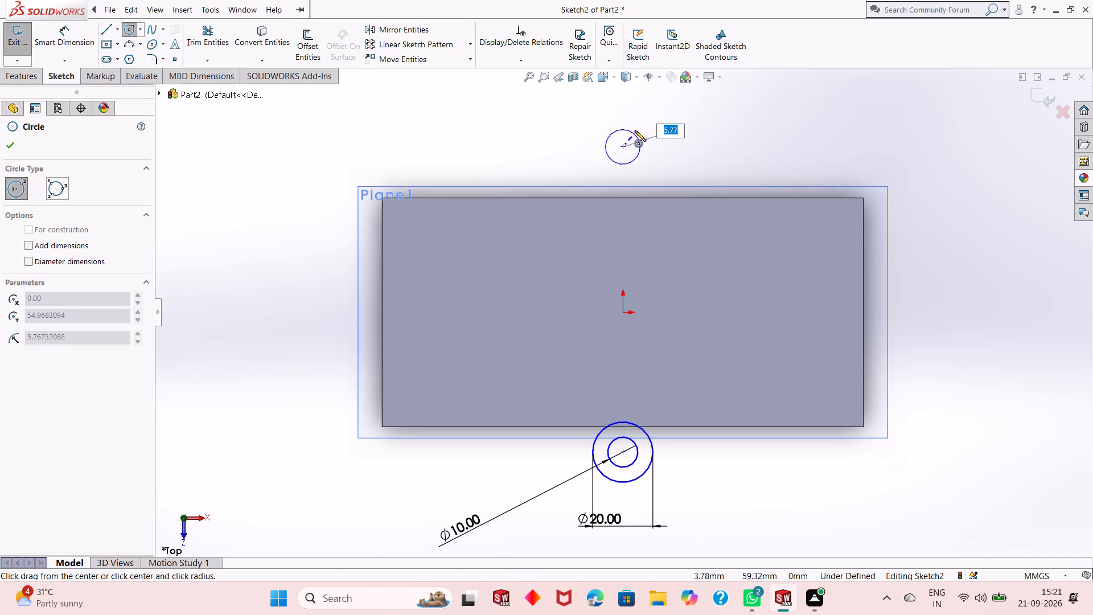
click(644, 118)
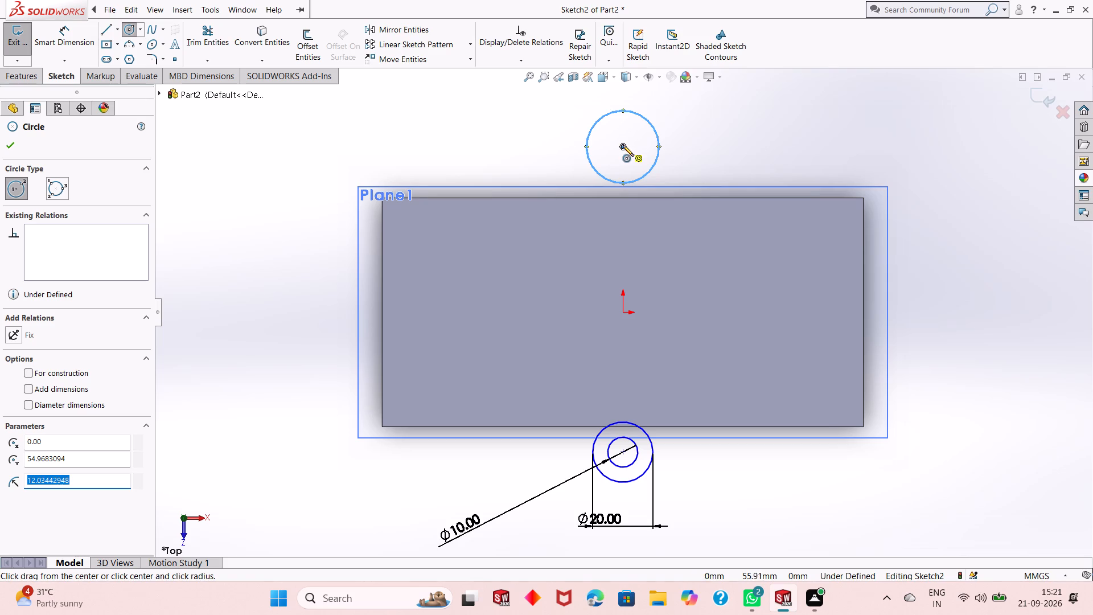
click(624, 146)
click(632, 137)
right_click(633, 129)
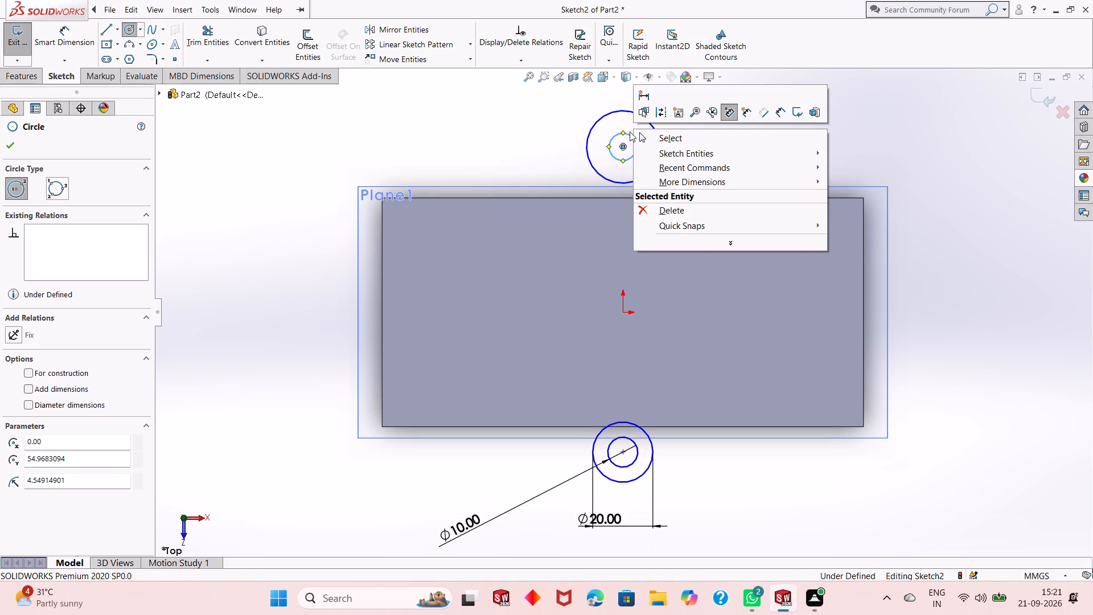
click(649, 138)
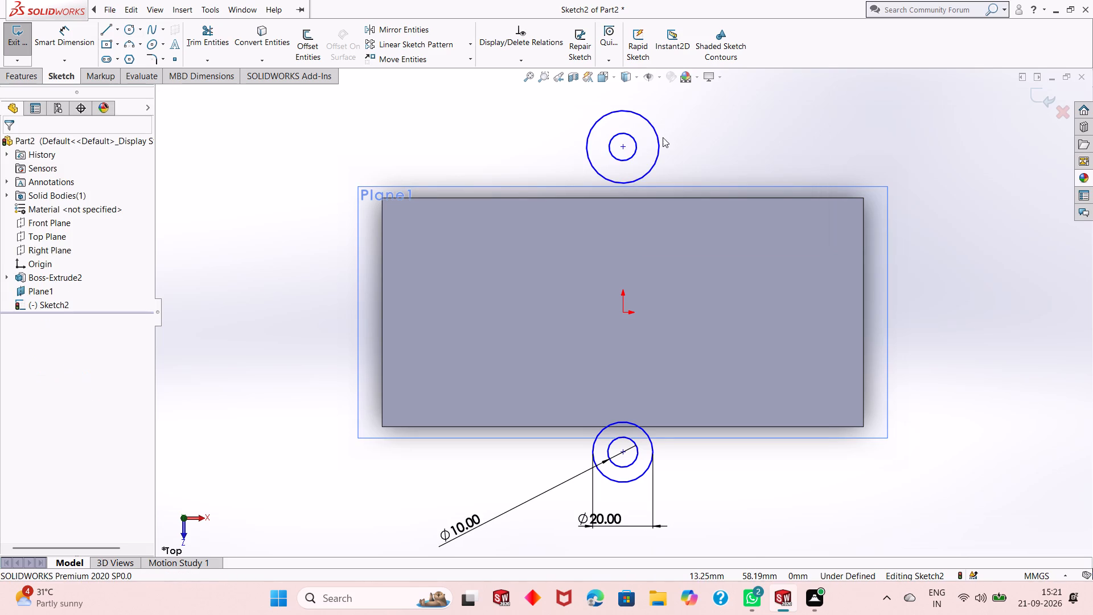
Dimension the upper concentric circles with a 20 mm outer diameter and a 10 mm inner diameter.
click(70, 46)
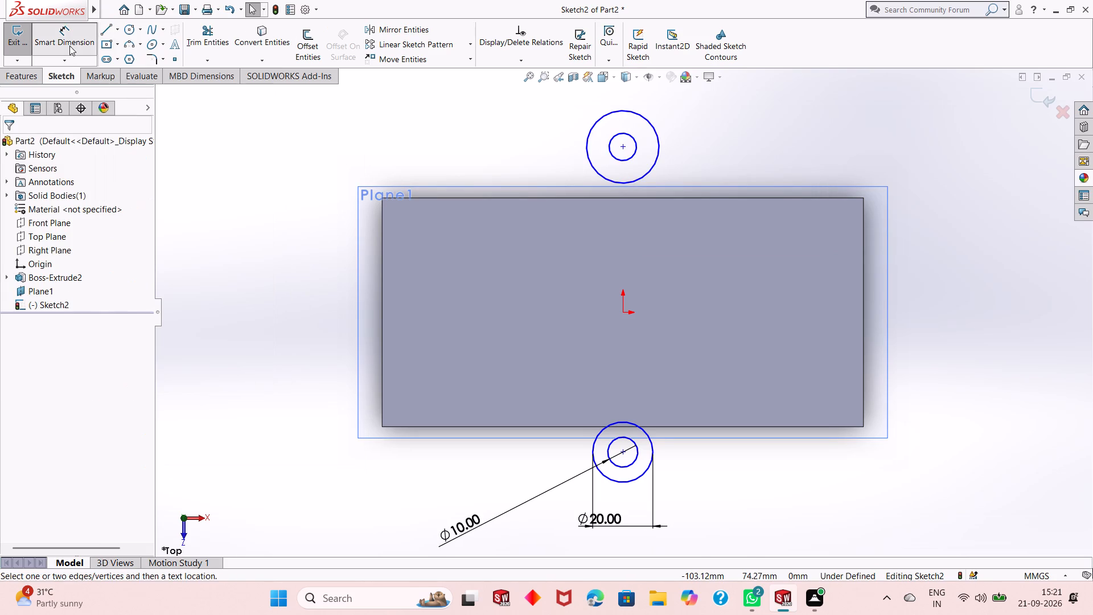
click(594, 169)
click(521, 232)
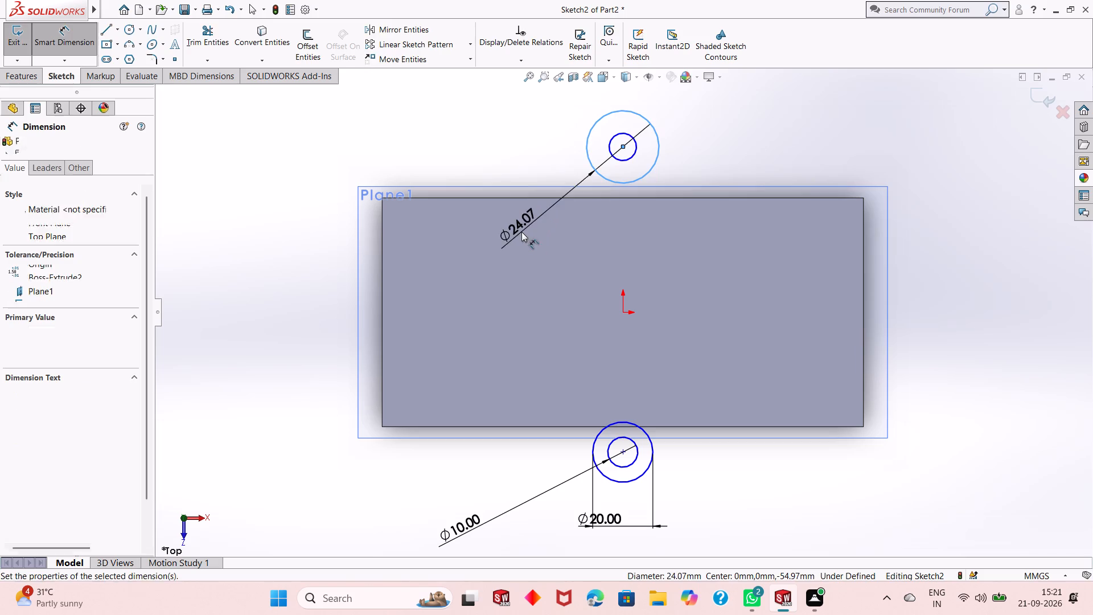
text(20)
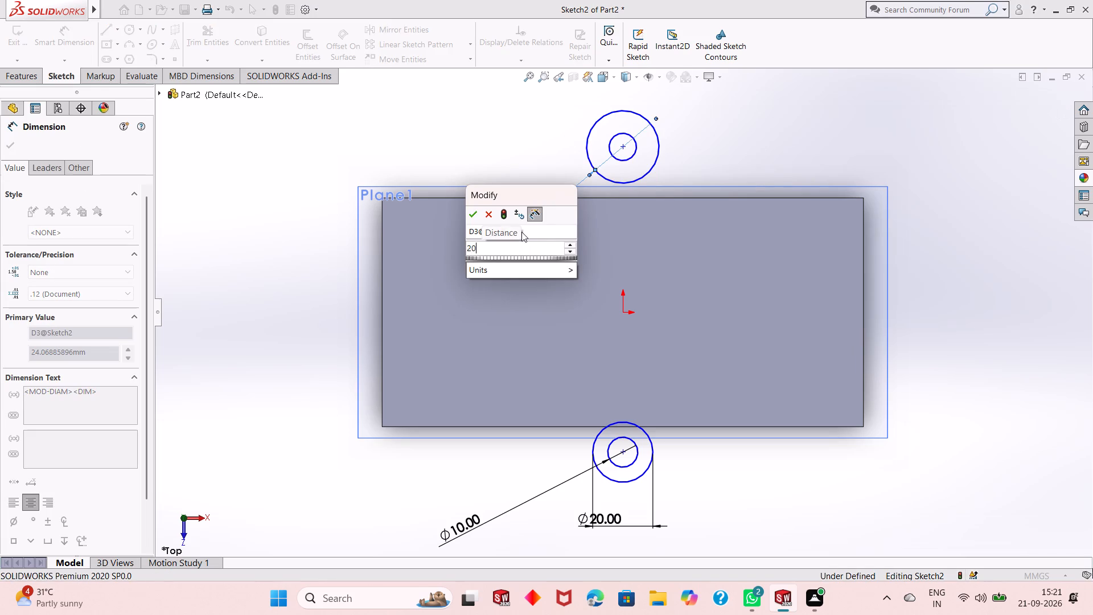
key(Return)
click(626, 158)
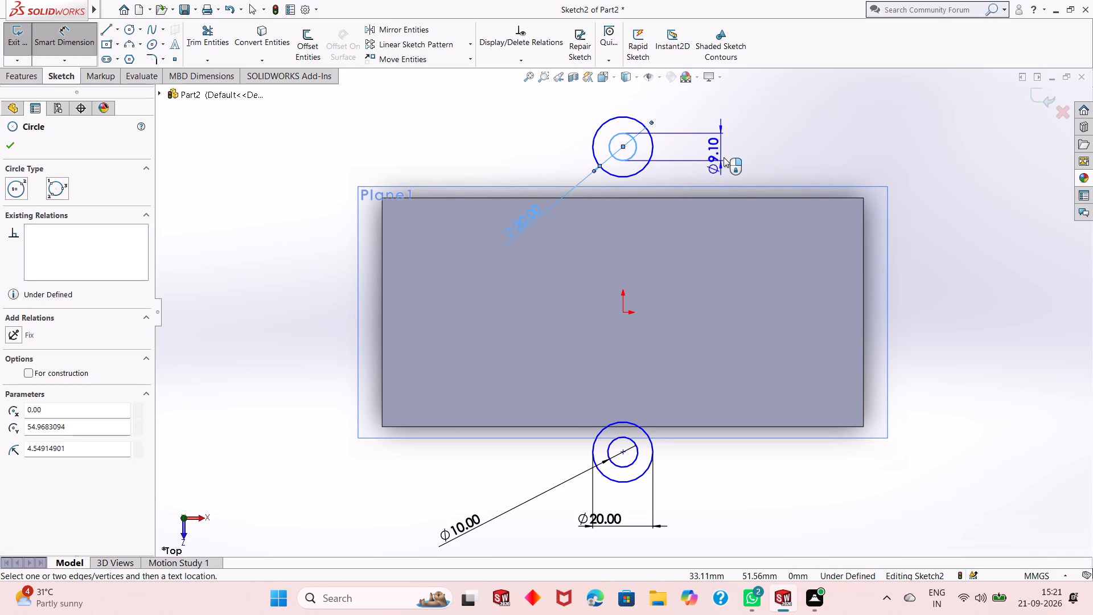
click(724, 157)
text(10)
key(Return)
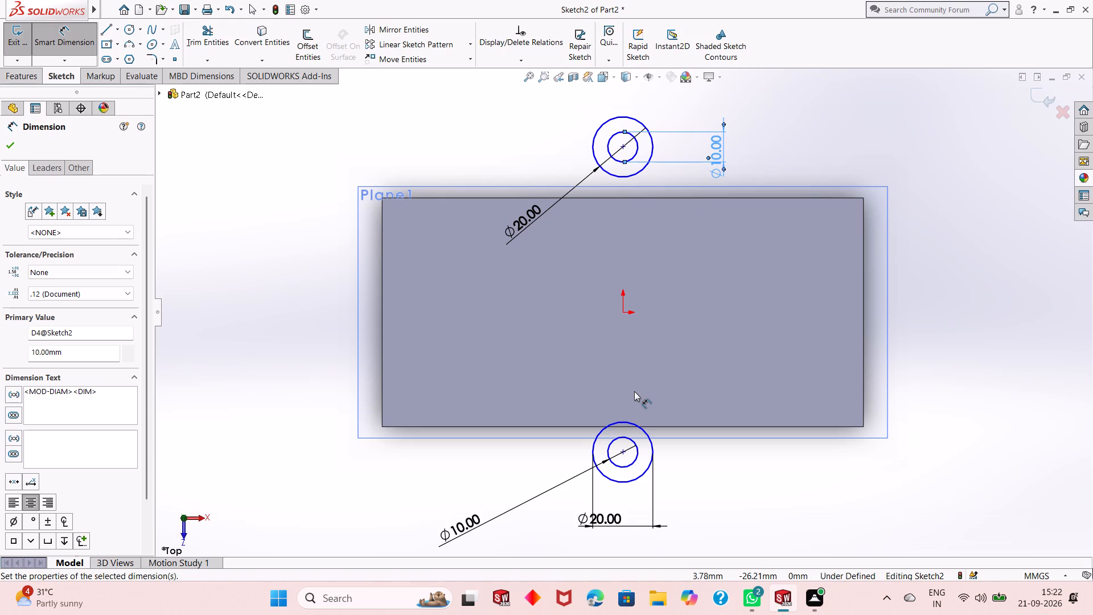
Dimension the lower circles' centre at a vertical distance of 45 mm from the origin.
click(625, 455)
click(621, 314)
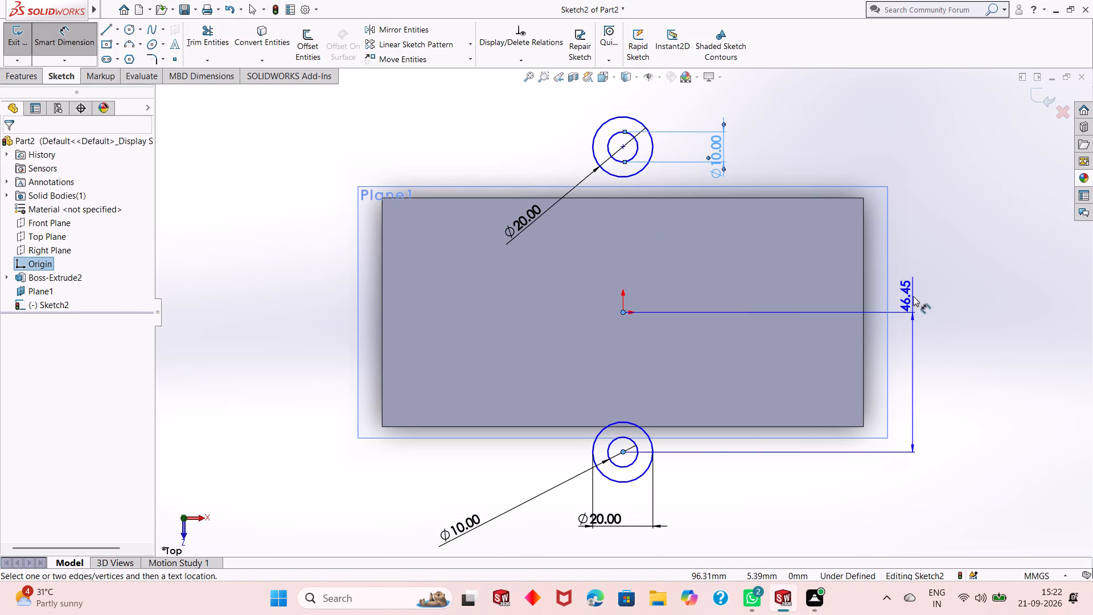
click(913, 296)
text(45)
key(Return)
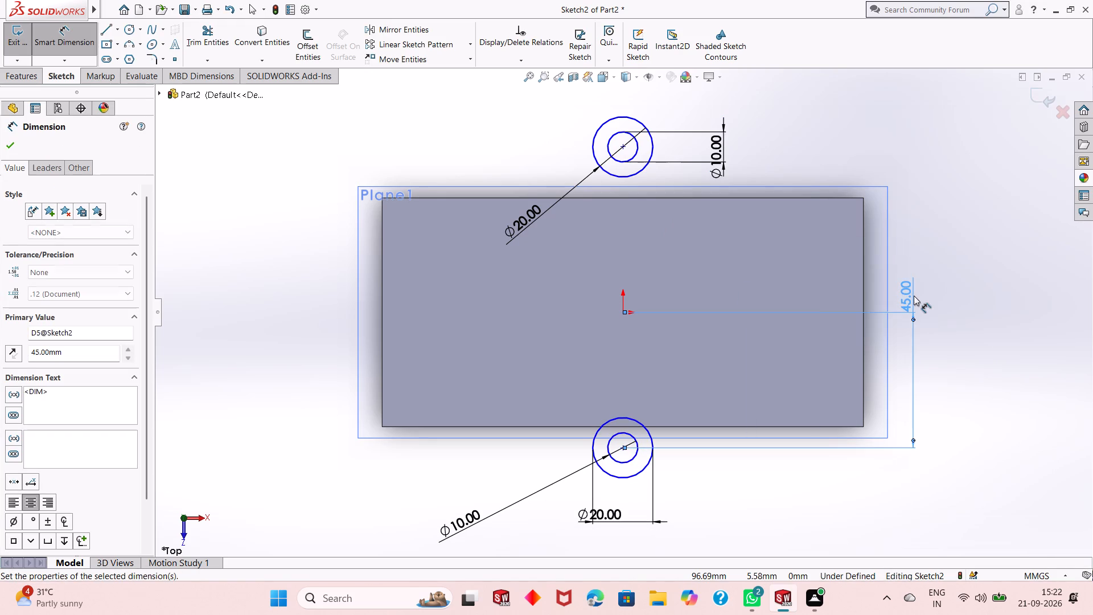
Dimension the vertical distance between the lower and upper circle centres as 90 mm.
click(624, 450)
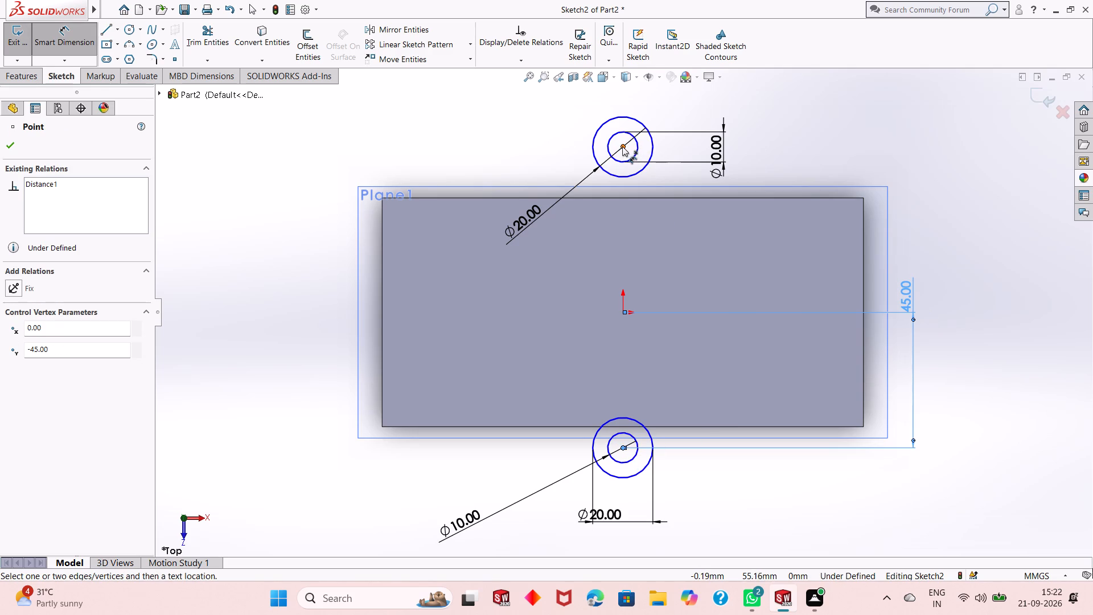
click(622, 146)
click(948, 147)
text(90)
key(Return)
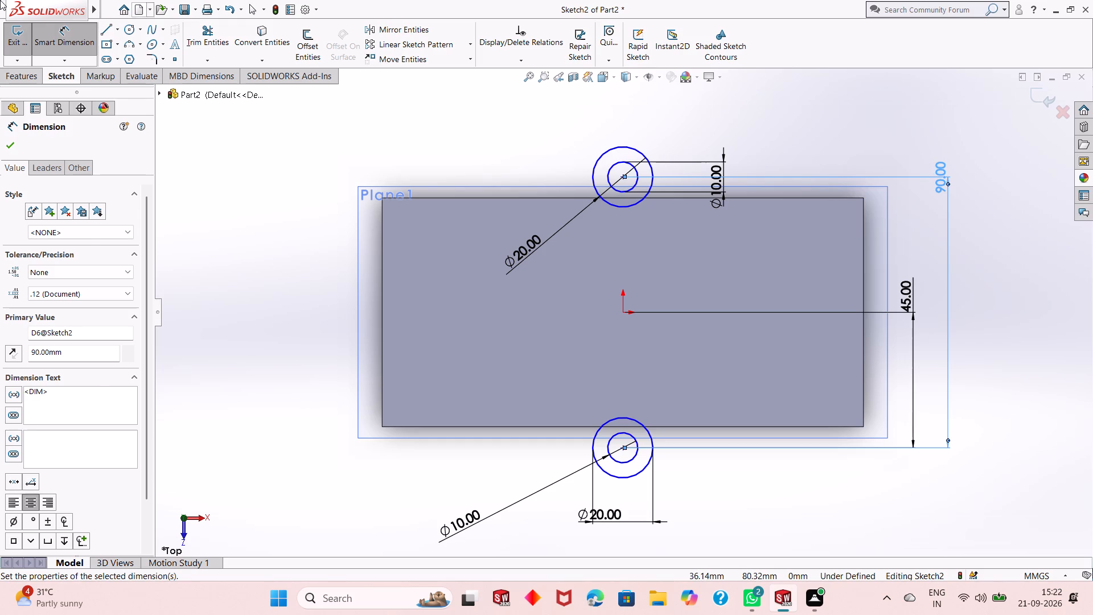
click(11, 146)
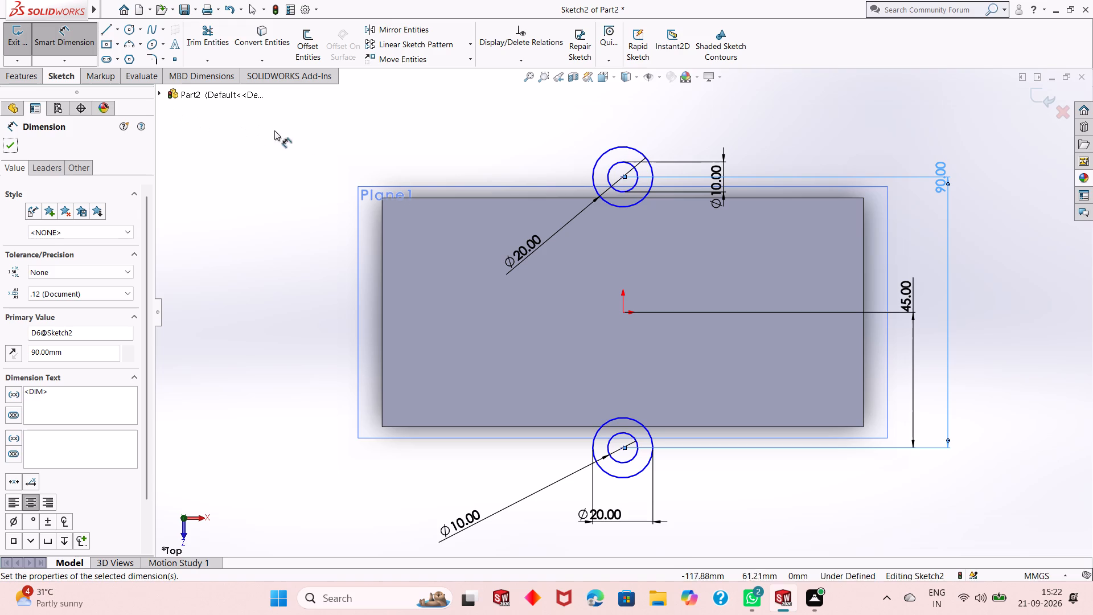
Dimension the upper circles' centre at a horizontal distance of 80 mm from the plate's lower-left corner.
click(621, 178)
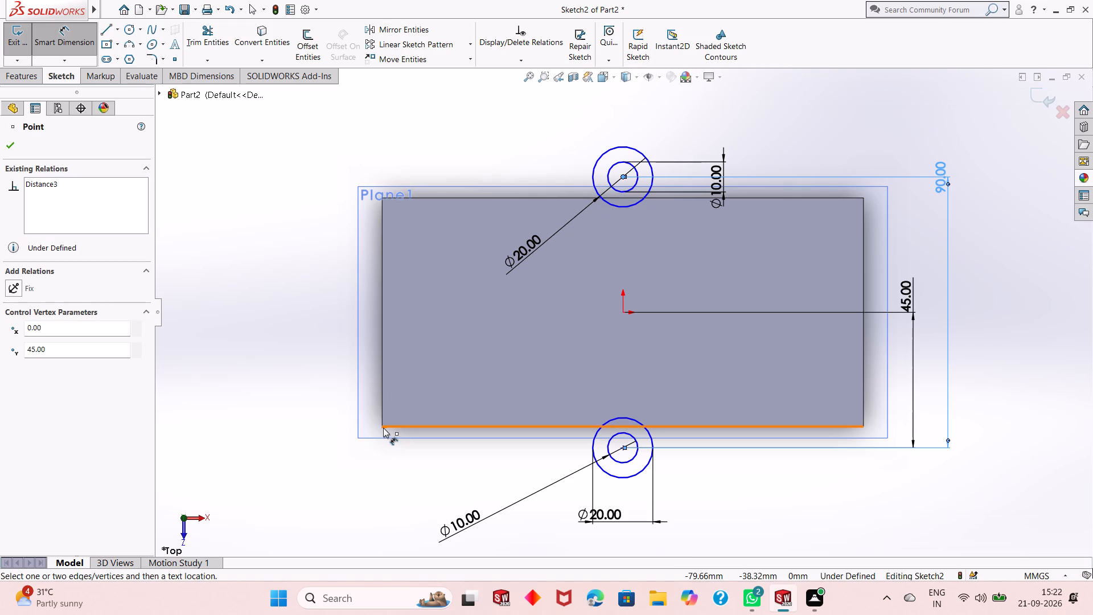
click(383, 428)
click(509, 103)
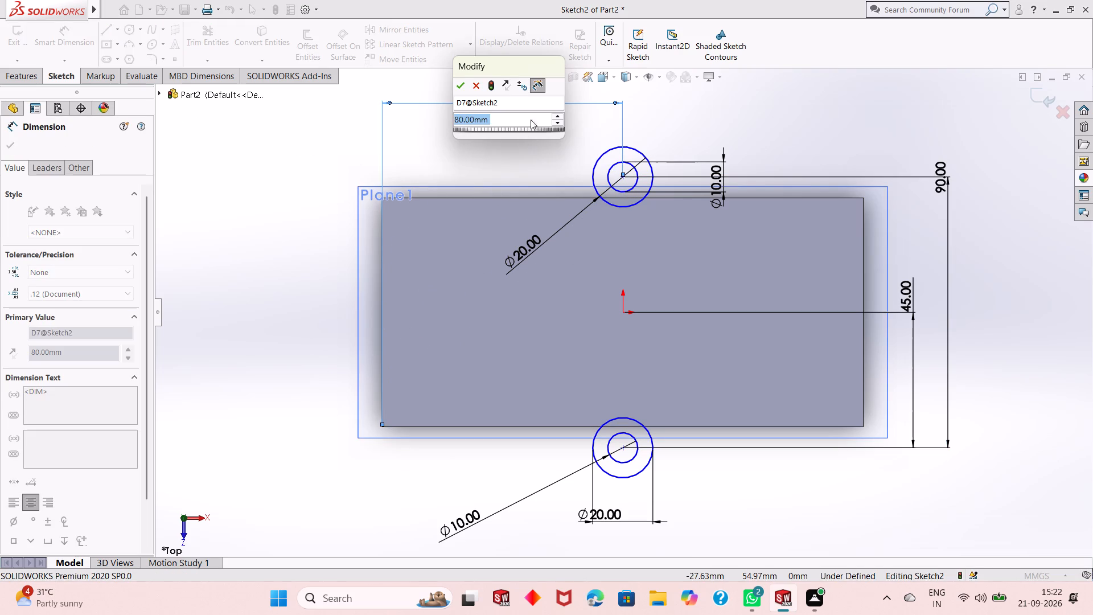
click(459, 86)
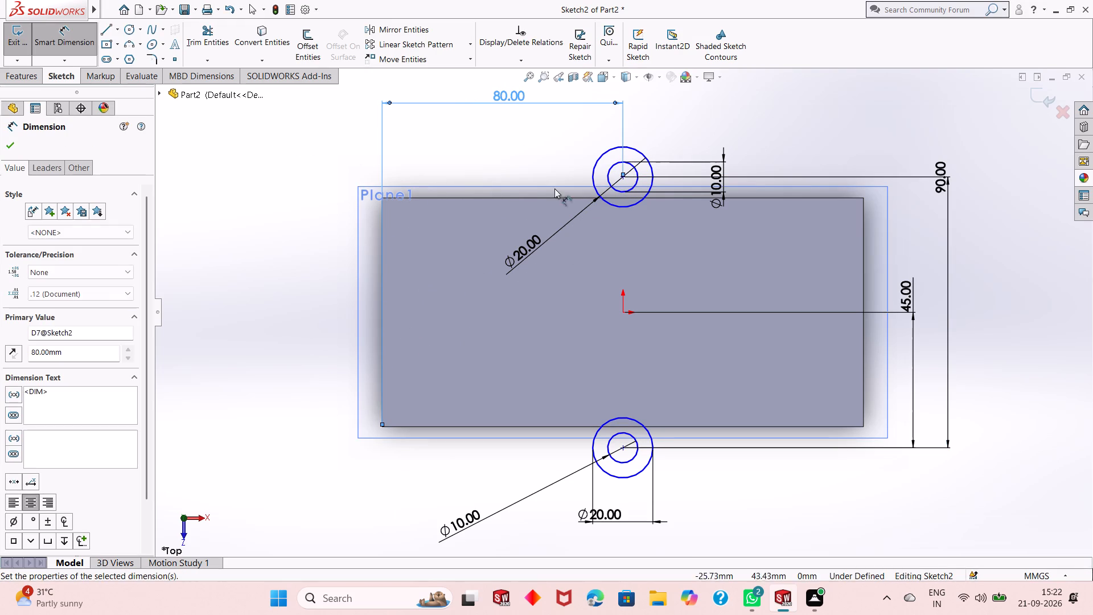
Add a 45 mm vertical dimension between the origin and the upper circles' centre, placed beyond the plate's left edge.
click(621, 311)
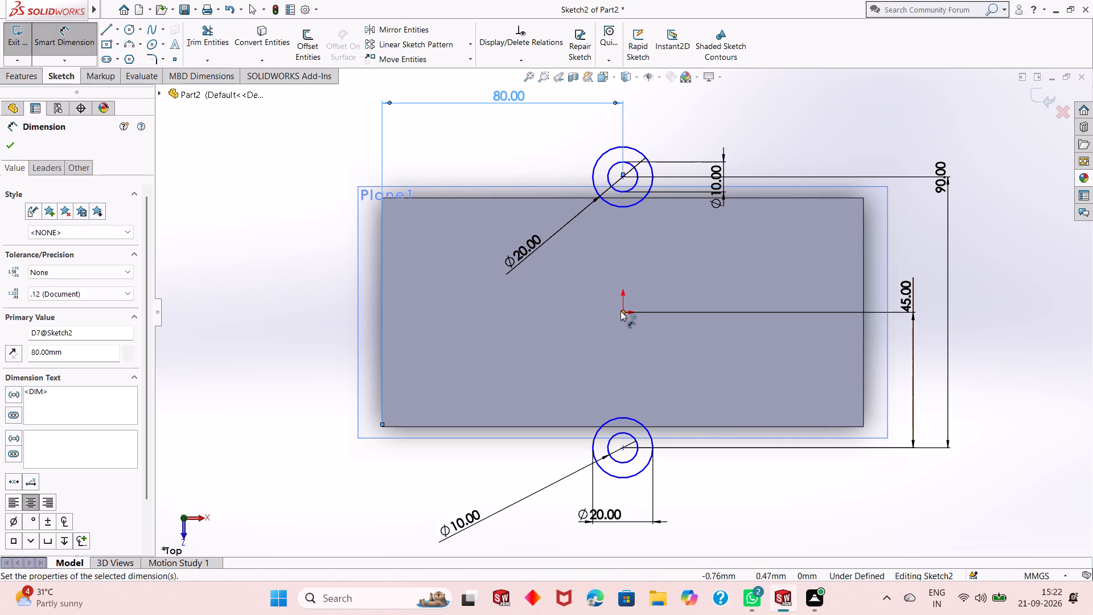
click(622, 177)
click(323, 194)
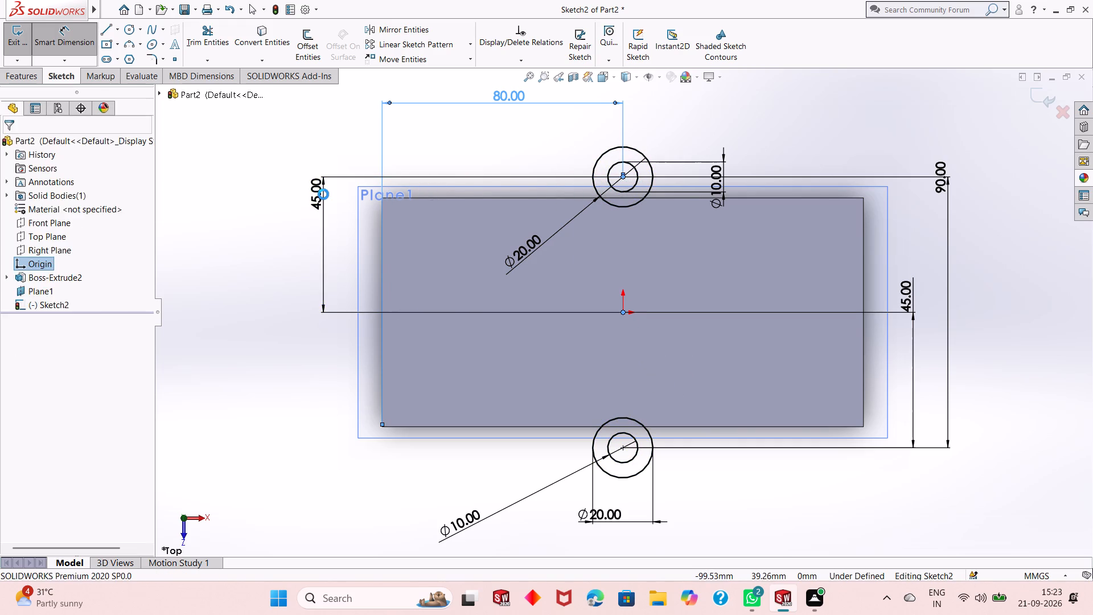
click(270, 177)
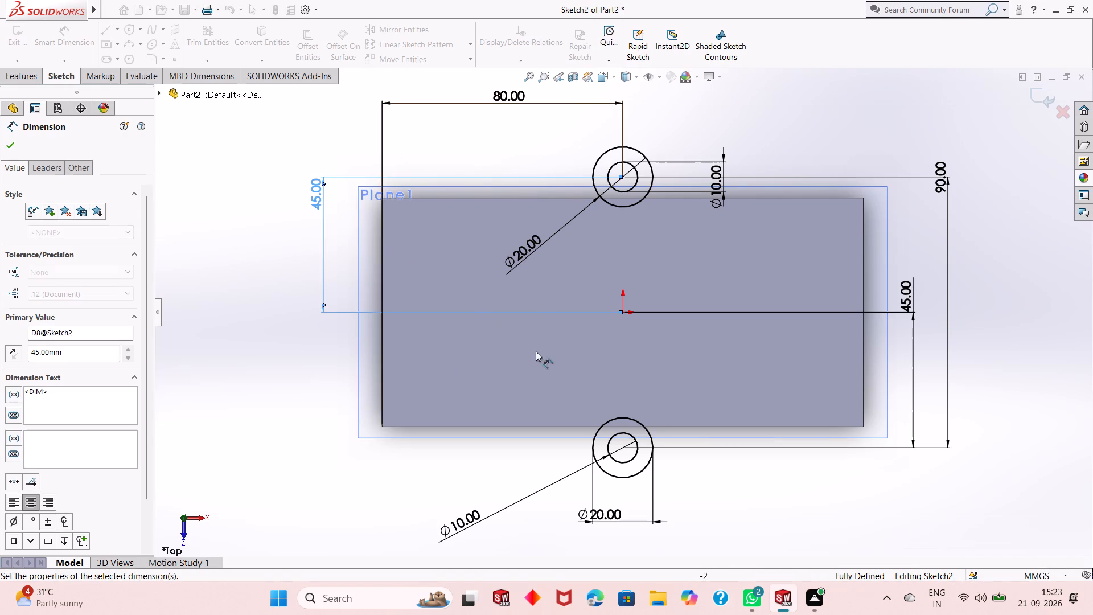
right_click(276, 375)
click(317, 411)
Examine the plate and the dimensioned circle sketch from several angles, finishing with a face-on view of the sketch plane.
scroll(564, 350, up, 1)
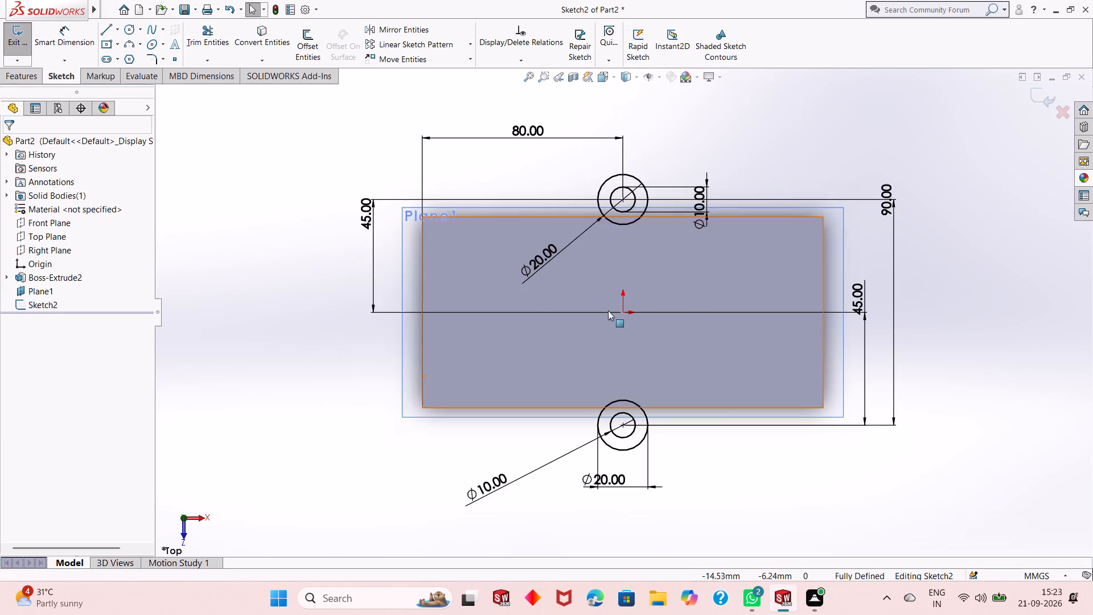
scroll(654, 259, down, 3)
scroll(632, 325, up, 2)
scroll(664, 384, up, 1)
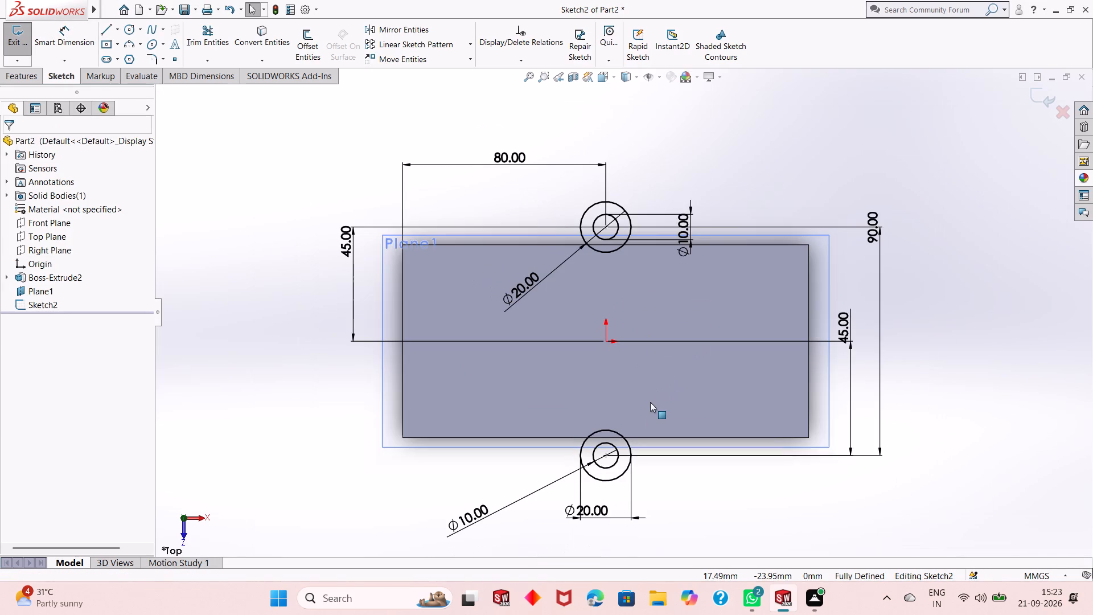
middle_drag(650, 403, 640, 371)
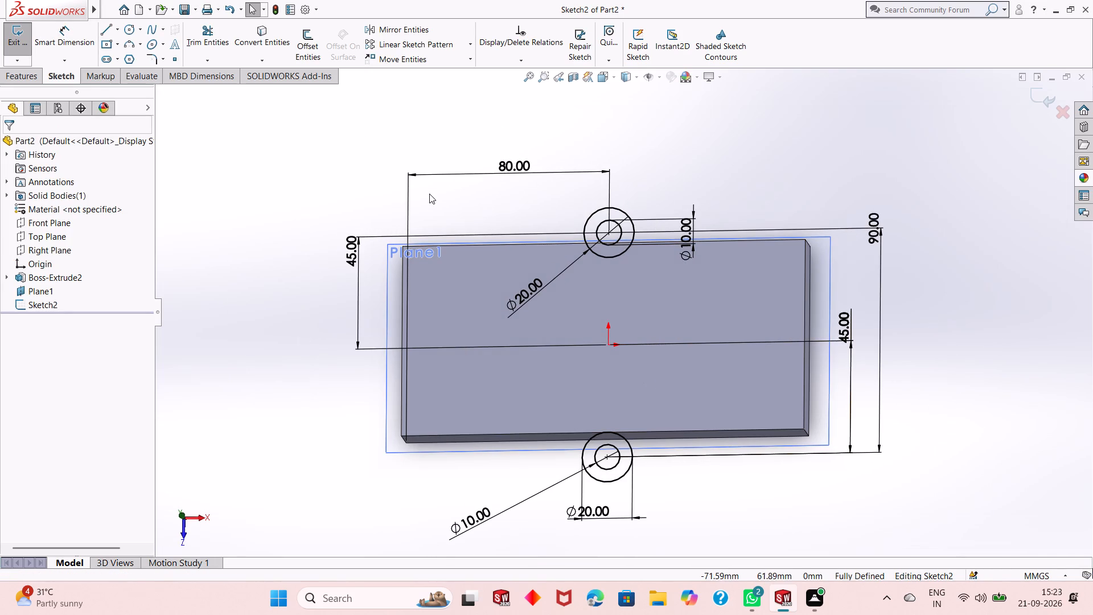
scroll(603, 309, down, 3)
middle_drag(615, 338, 610, 259)
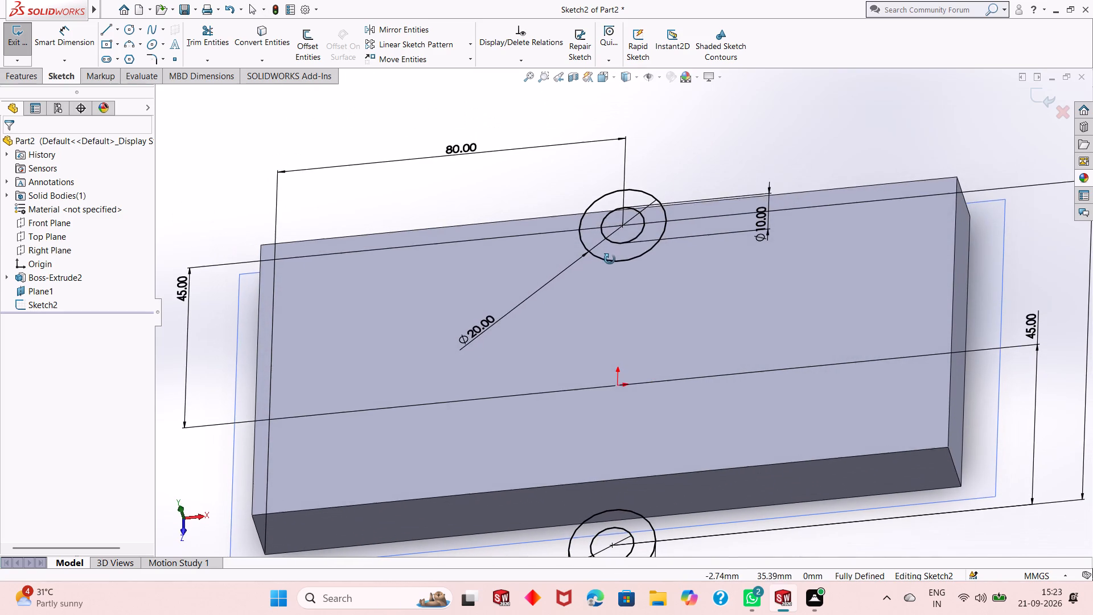
middle_drag(610, 259, 609, 322)
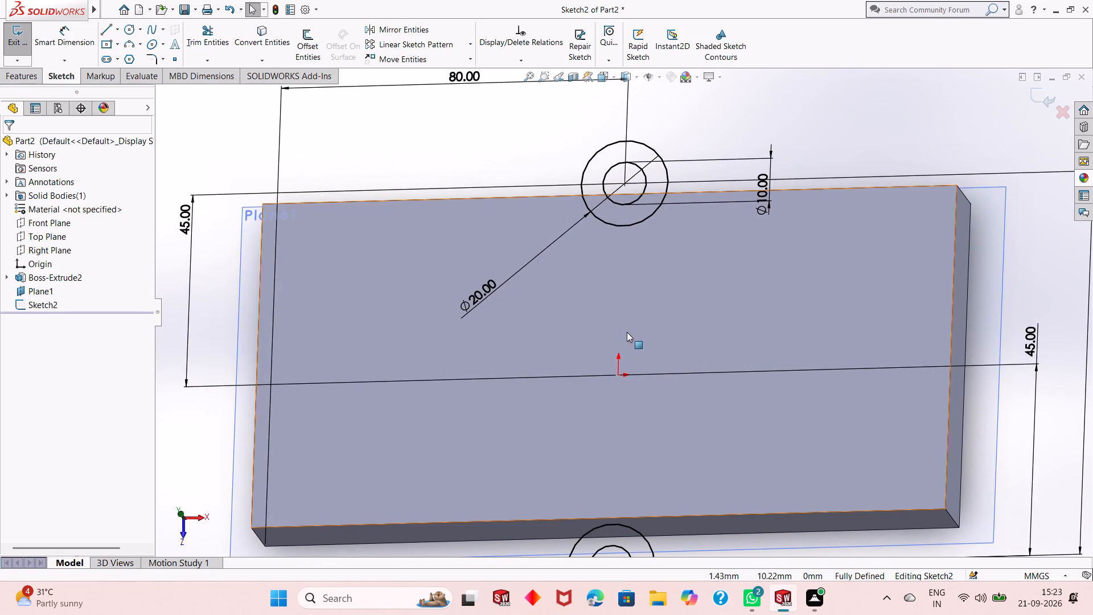
scroll(627, 333, down, 3)
scroll(629, 342, up, 5)
middle_drag(646, 367, 545, 451)
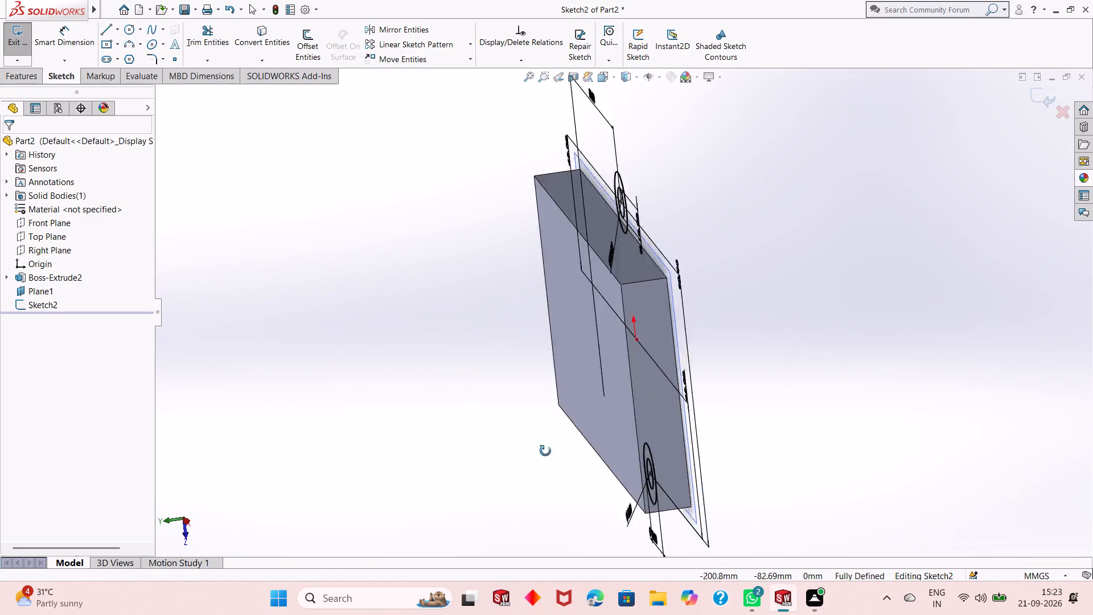
middle_drag(545, 451, 662, 345)
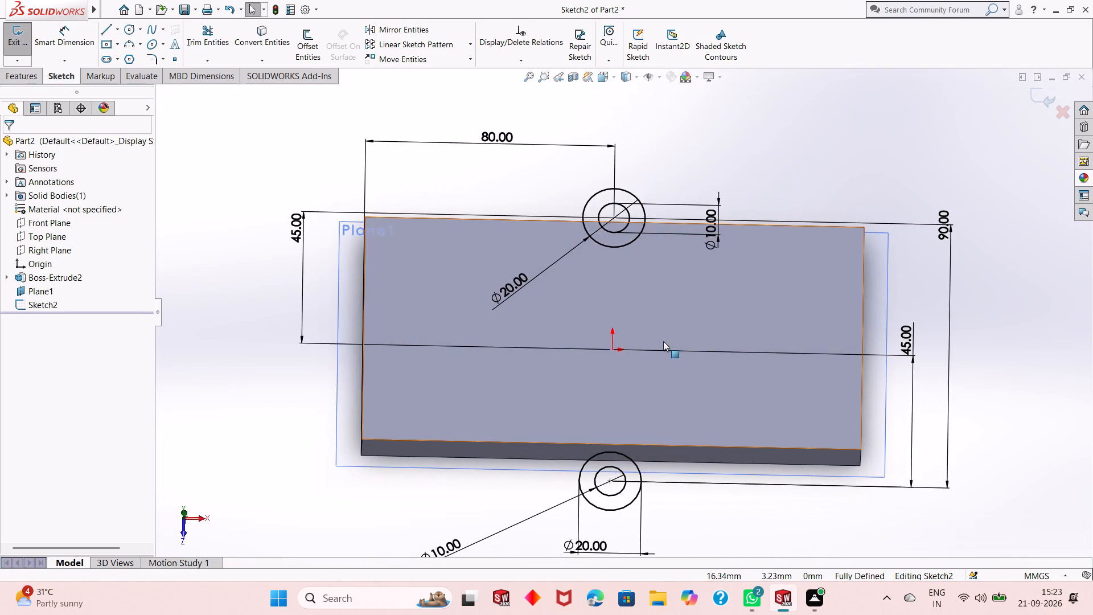
scroll(638, 429, up, 1)
middle_drag(638, 429, 644, 328)
scroll(644, 327, up, 1)
scroll(644, 321, down, 3)
middle_drag(598, 346, 599, 347)
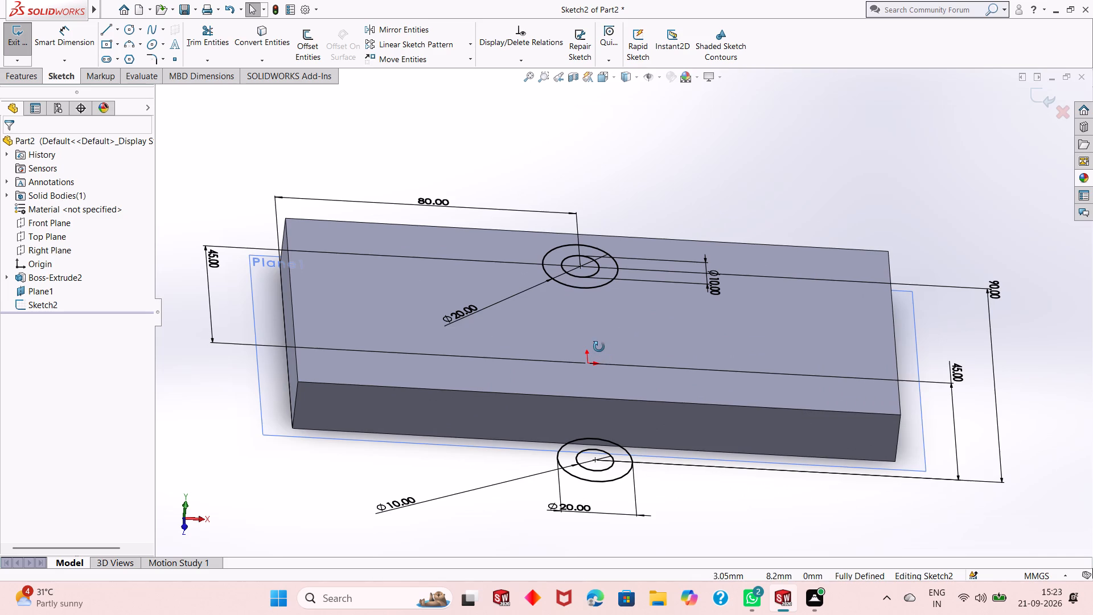
middle_drag(599, 347, 591, 382)
middle_drag(594, 355, 593, 382)
scroll(594, 357, down, 1)
scroll(632, 477, up, 2)
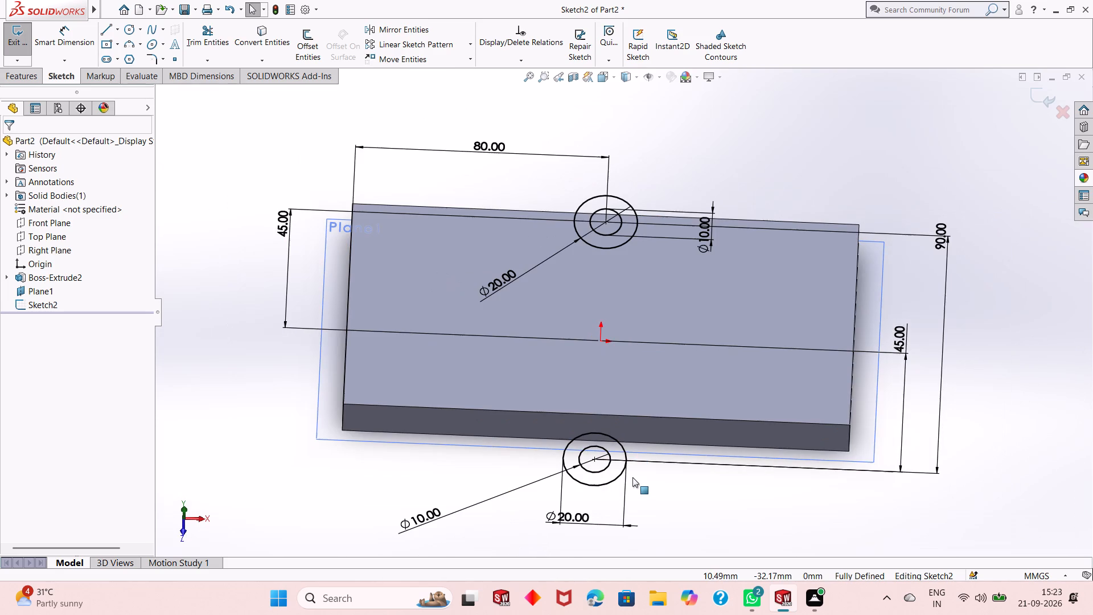
scroll(632, 477, up, 1)
middle_drag(630, 415, 632, 471)
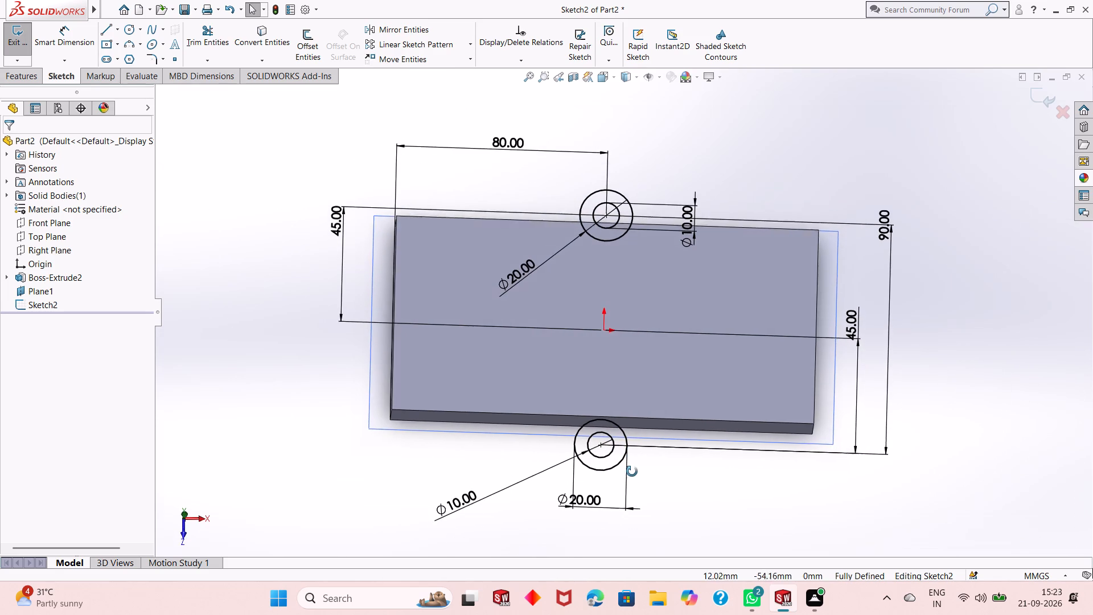
middle_drag(632, 471, 632, 476)
middle_drag(675, 366, 677, 442)
middle_drag(695, 350, 695, 419)
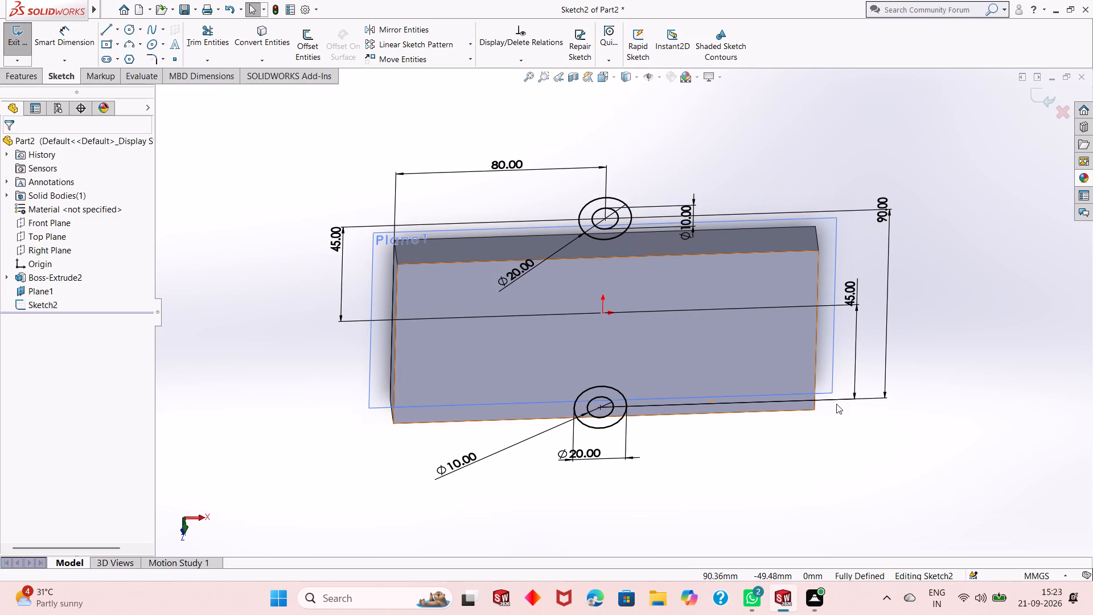
scroll(618, 333, up, 2)
middle_drag(618, 334, 627, 241)
scroll(627, 247, up, 1)
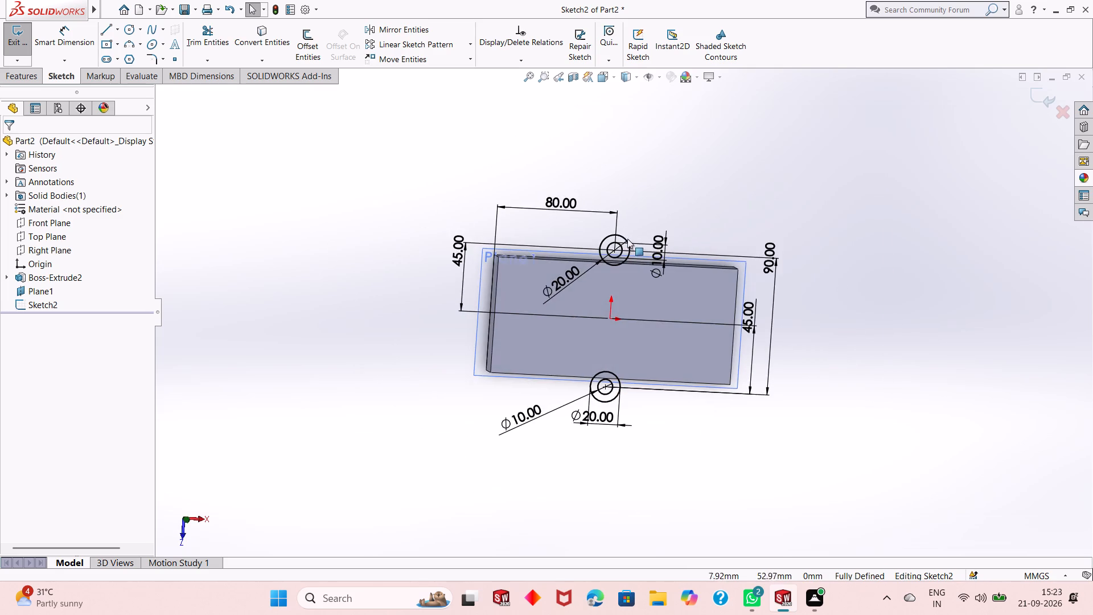
scroll(605, 276, down, 4)
middle_drag(639, 330, 628, 260)
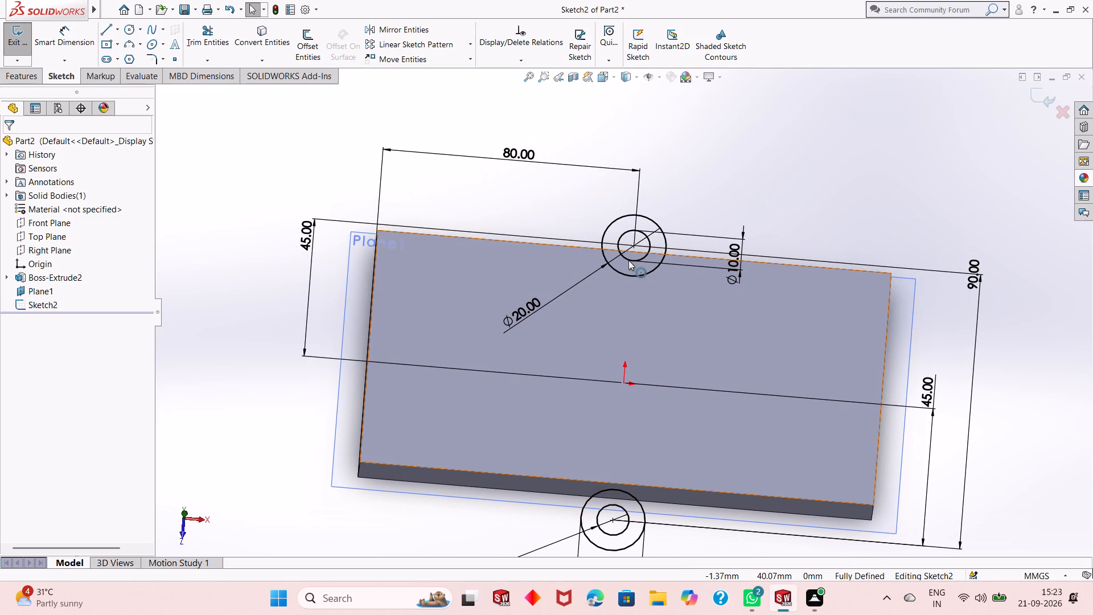
key(8)
key(Escape)
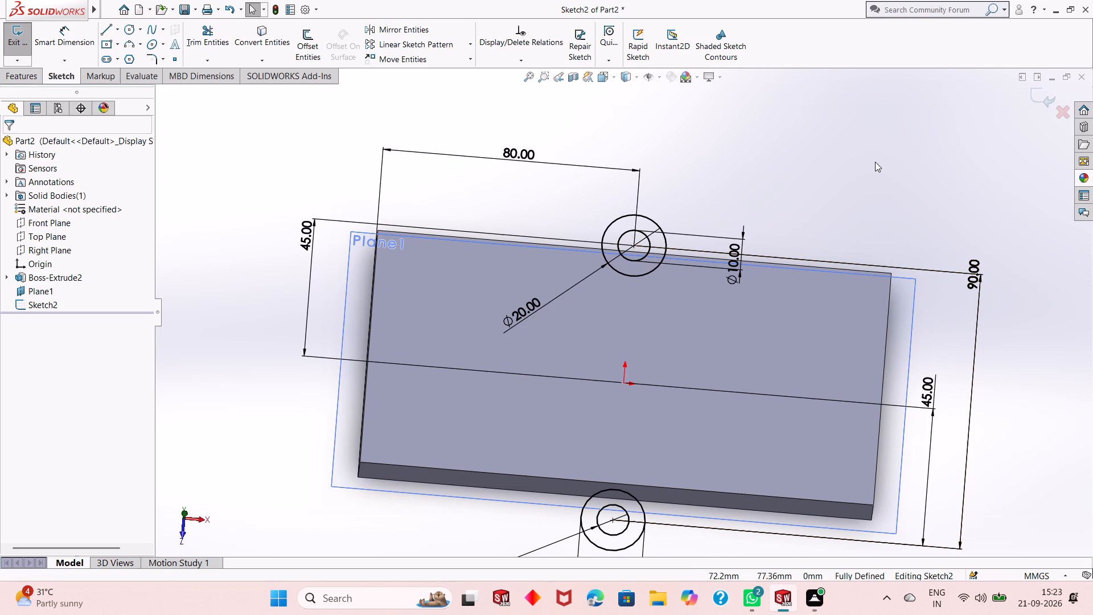
key(Escape)
key(ctrl+8)
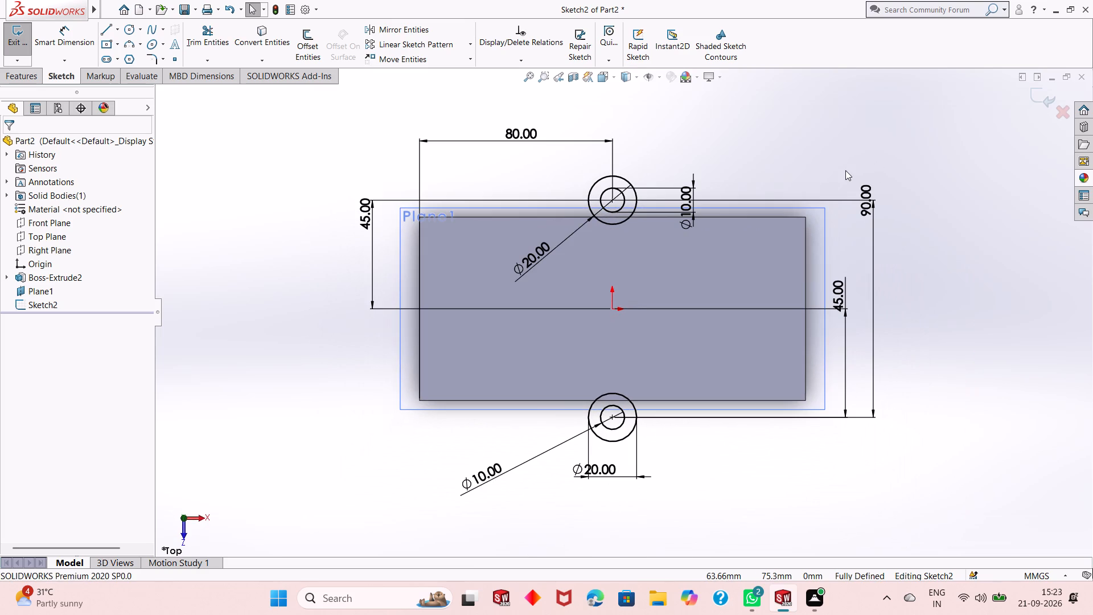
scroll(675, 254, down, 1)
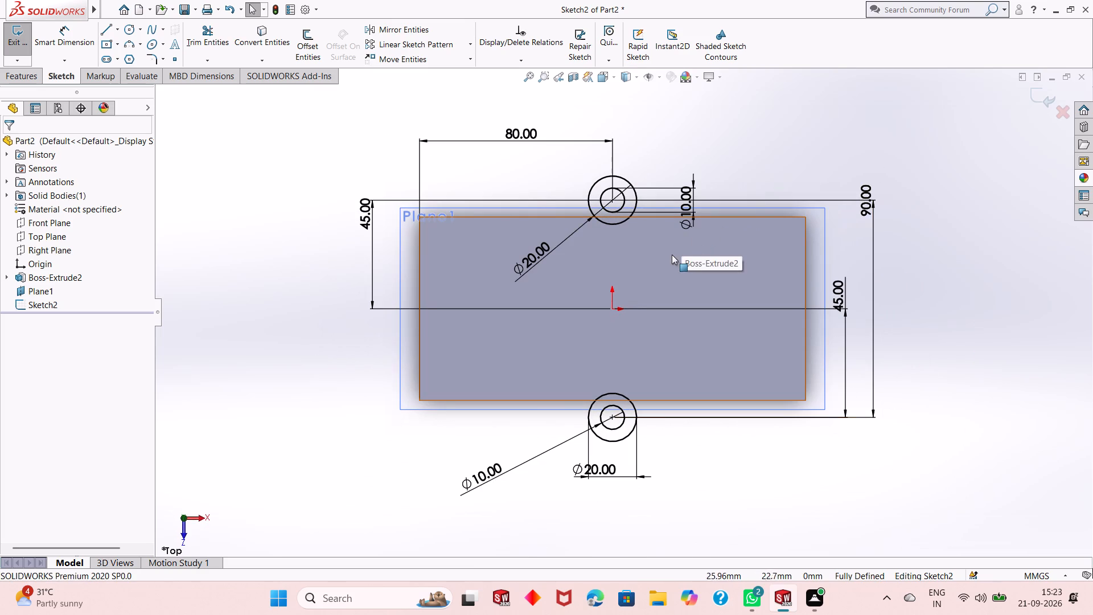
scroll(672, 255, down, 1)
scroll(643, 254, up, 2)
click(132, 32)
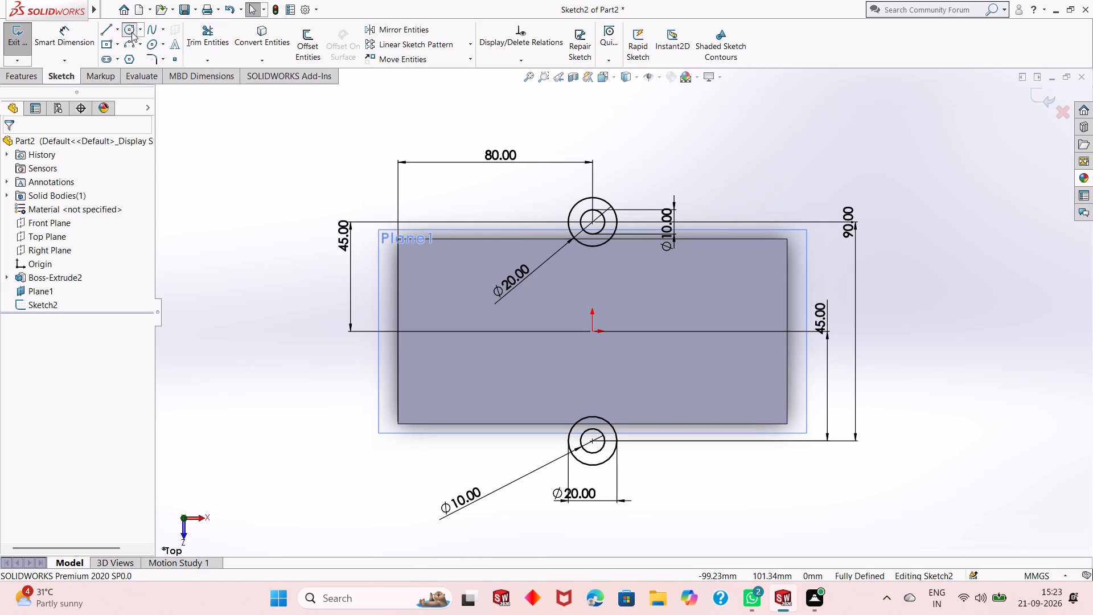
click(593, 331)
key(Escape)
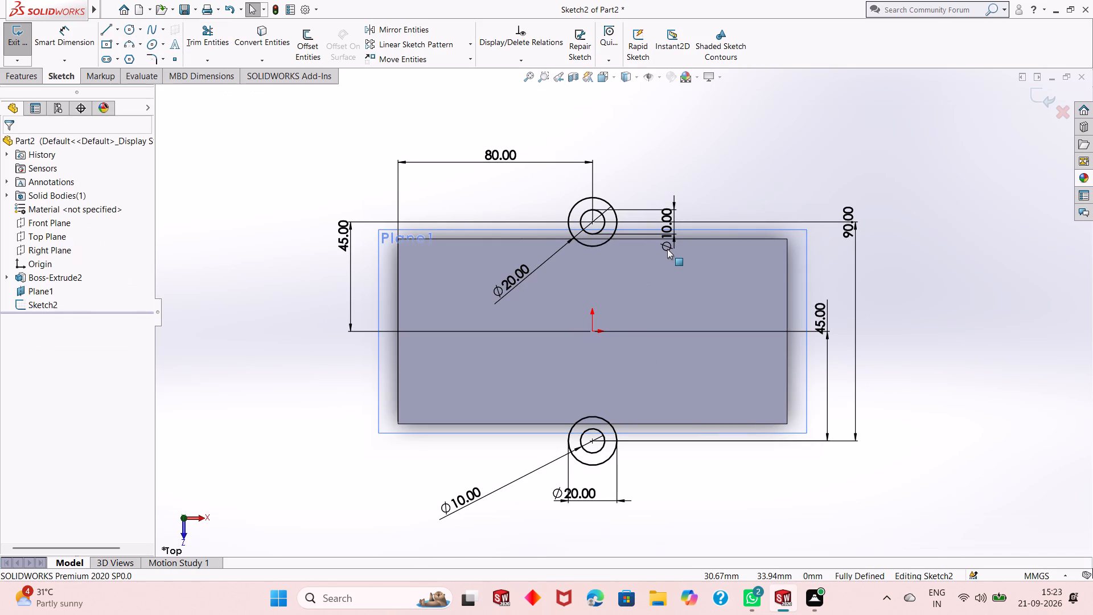
Sketch a circle about 58 mm in diameter centred on the origin, between the upper and lower circle pairs.
key(Escape)
key(Escape)
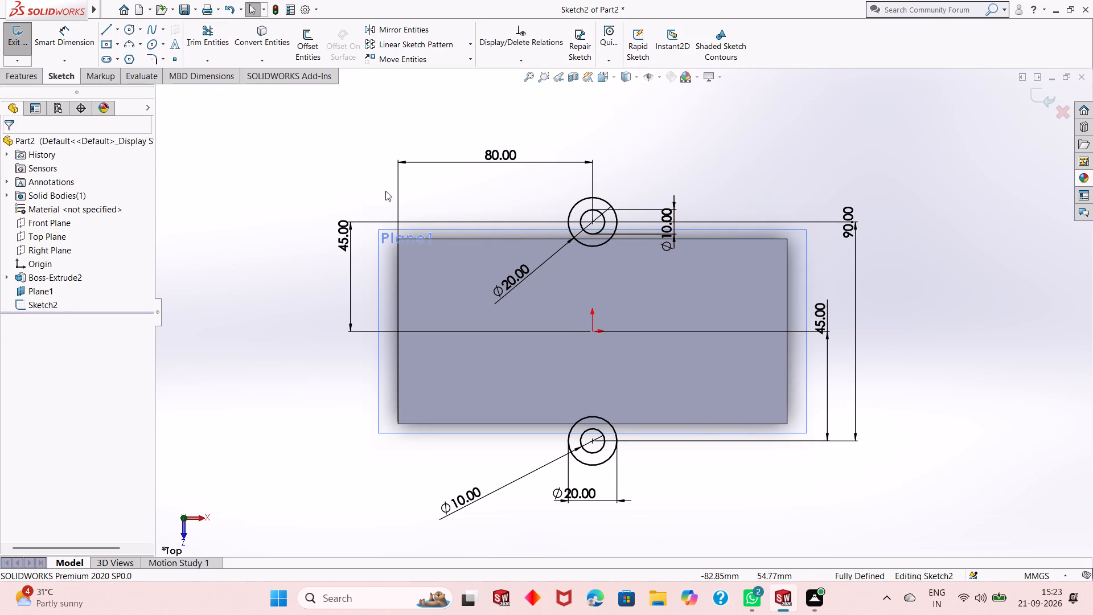
click(125, 26)
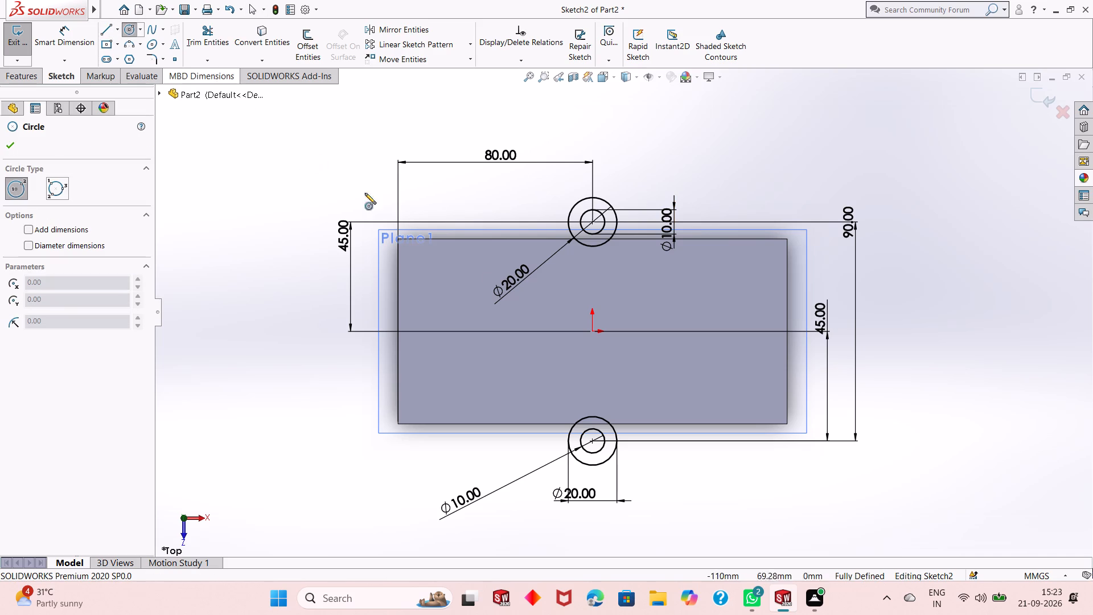
click(591, 331)
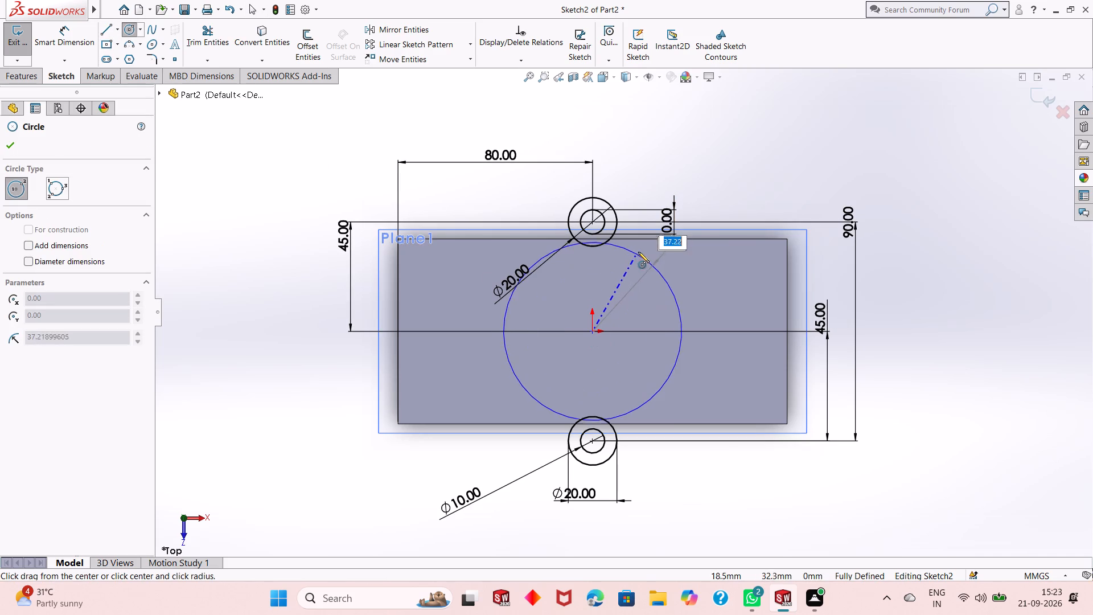
click(626, 269)
right_click(626, 269)
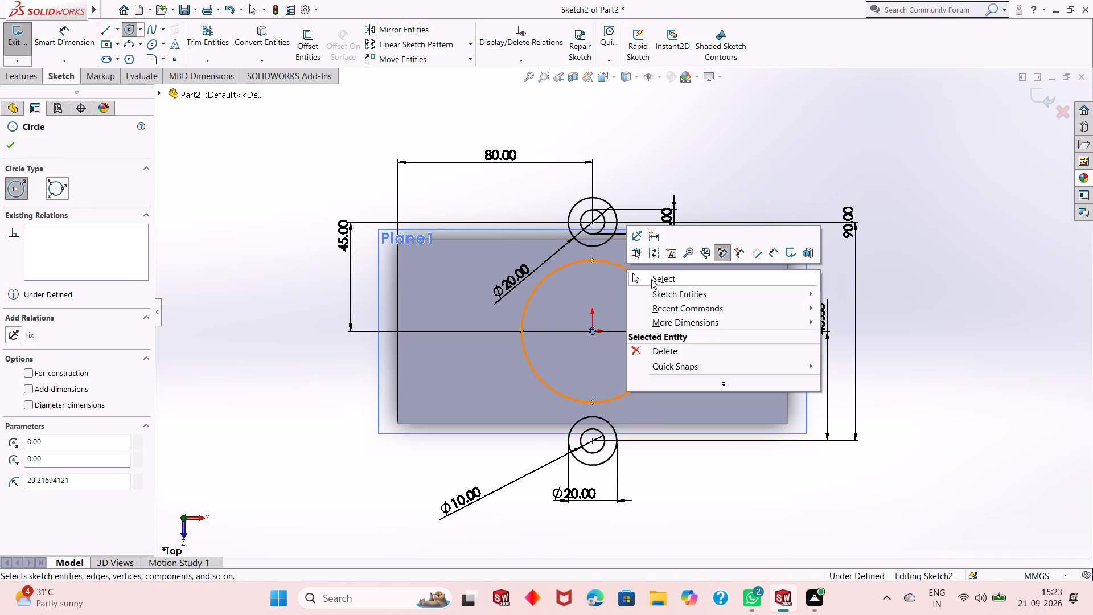
click(651, 280)
Dimension the central circle's diameter as 55 mm, placing the dimension outside the plate's lower-left corner.
click(73, 39)
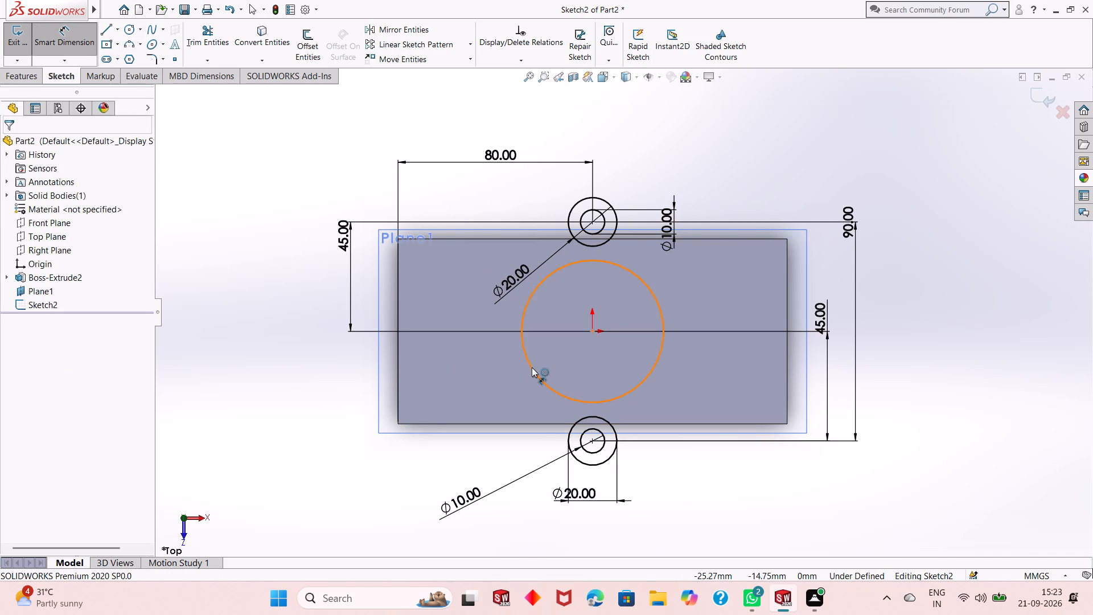
click(532, 367)
click(297, 497)
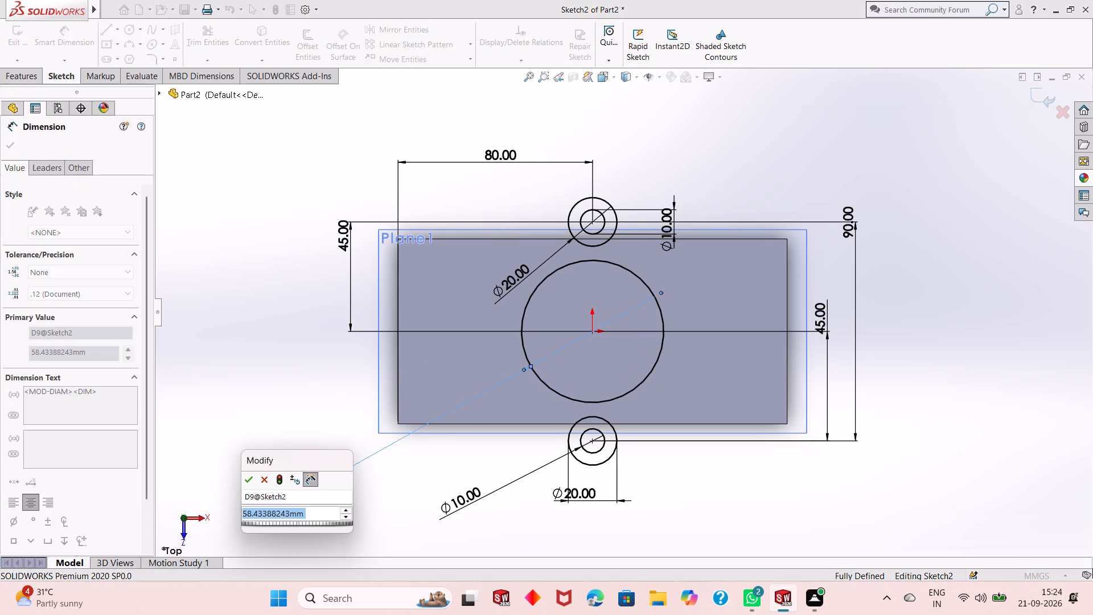
text(55)
key(Return)
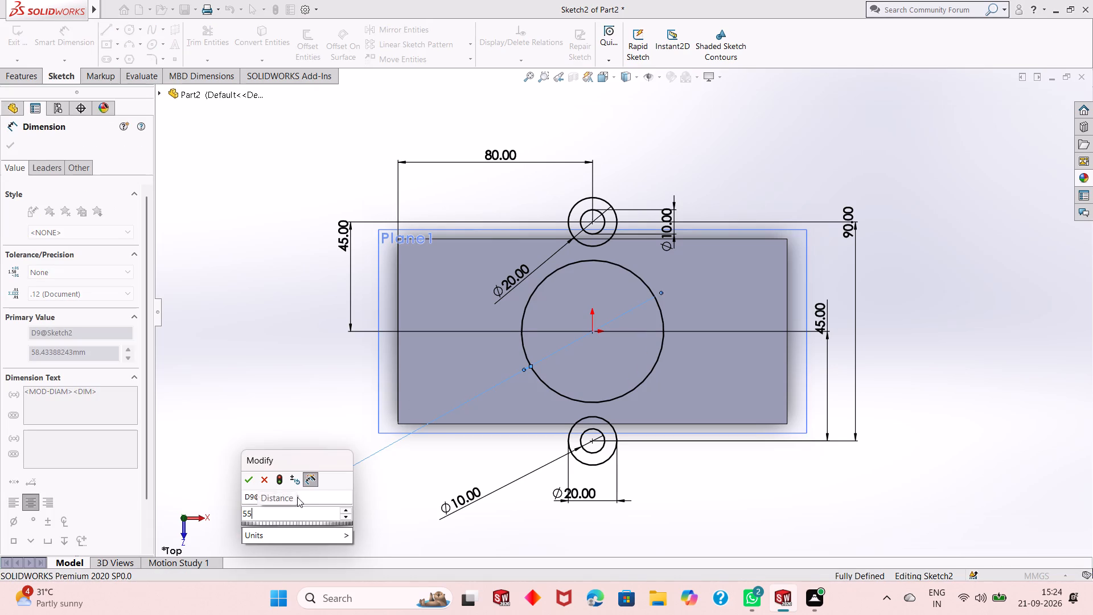
right_click(306, 448)
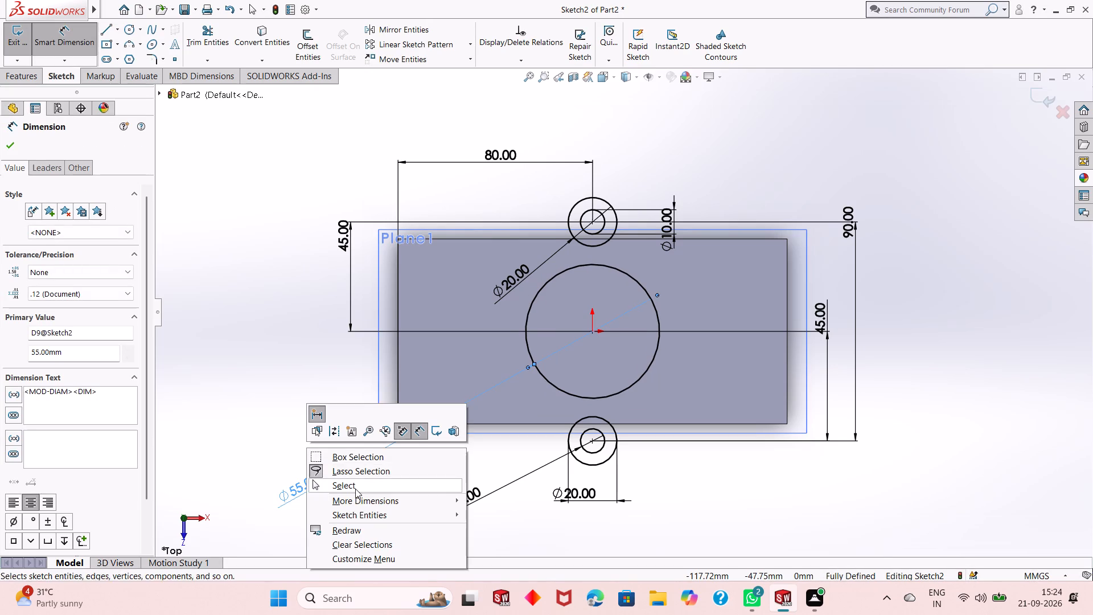
click(358, 486)
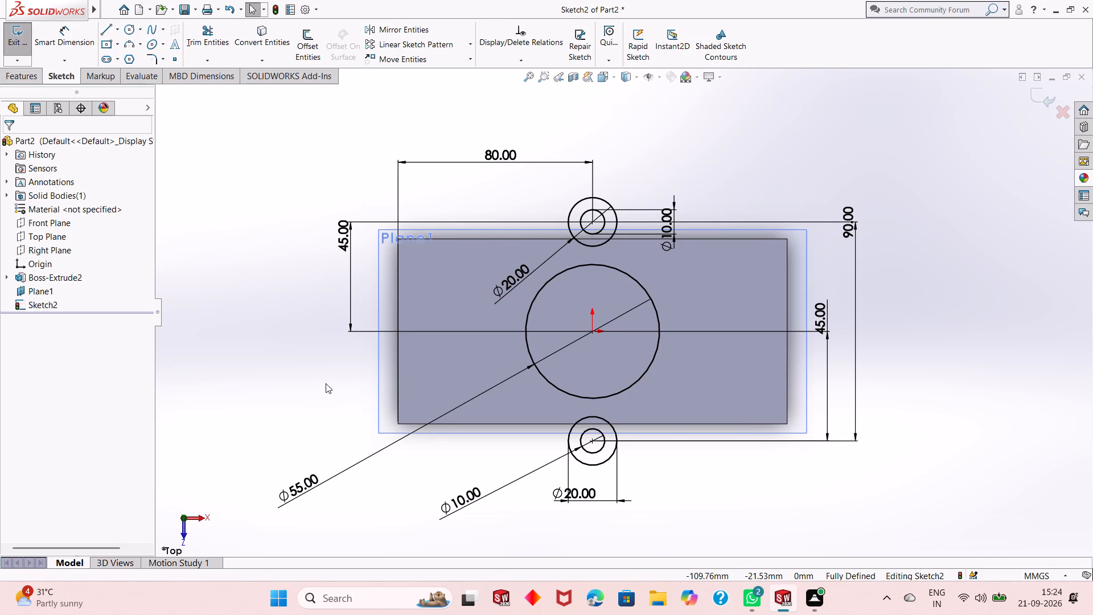
key(Escape)
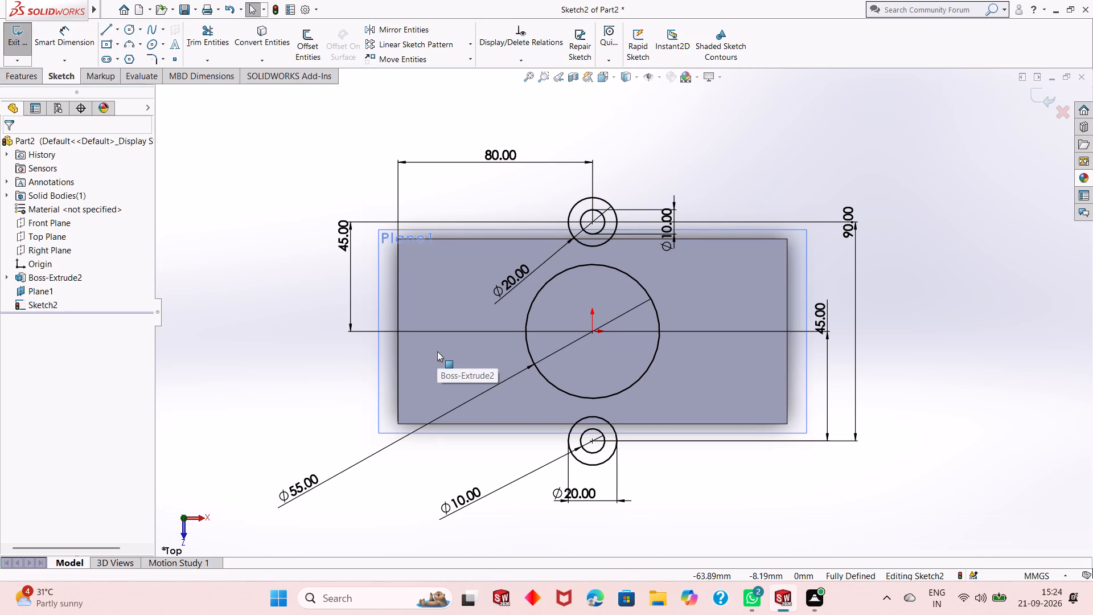
Sketch a line about 41 mm long from the left quadrant of the upper 20 mm circle to the 55 mm circle's left side.
scroll(552, 311, down, 3)
scroll(552, 311, up, 2)
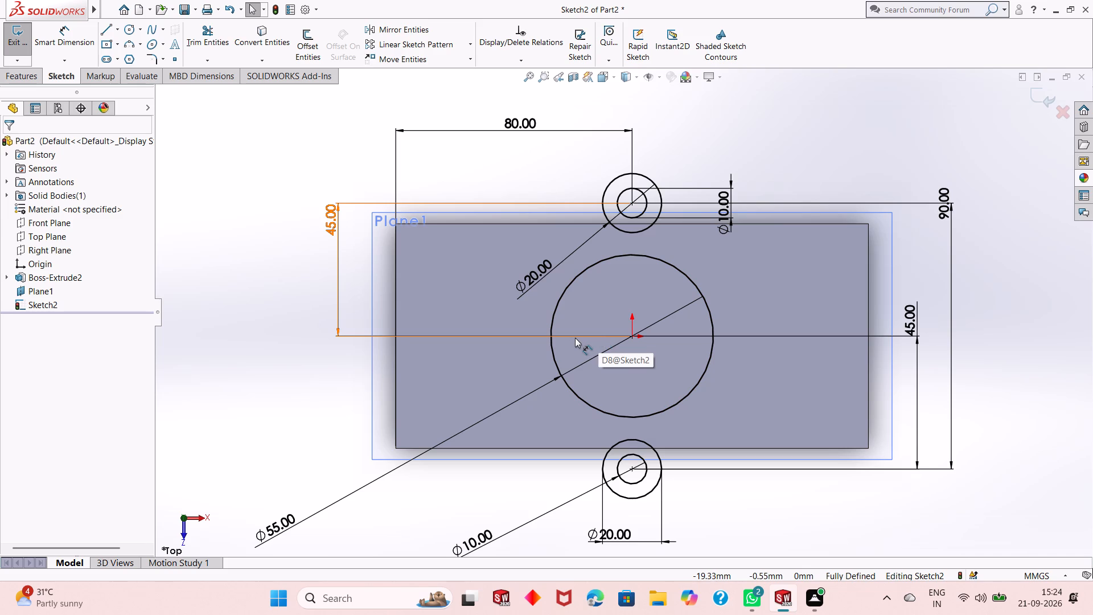
scroll(579, 328, down, 2)
scroll(580, 319, up, 2)
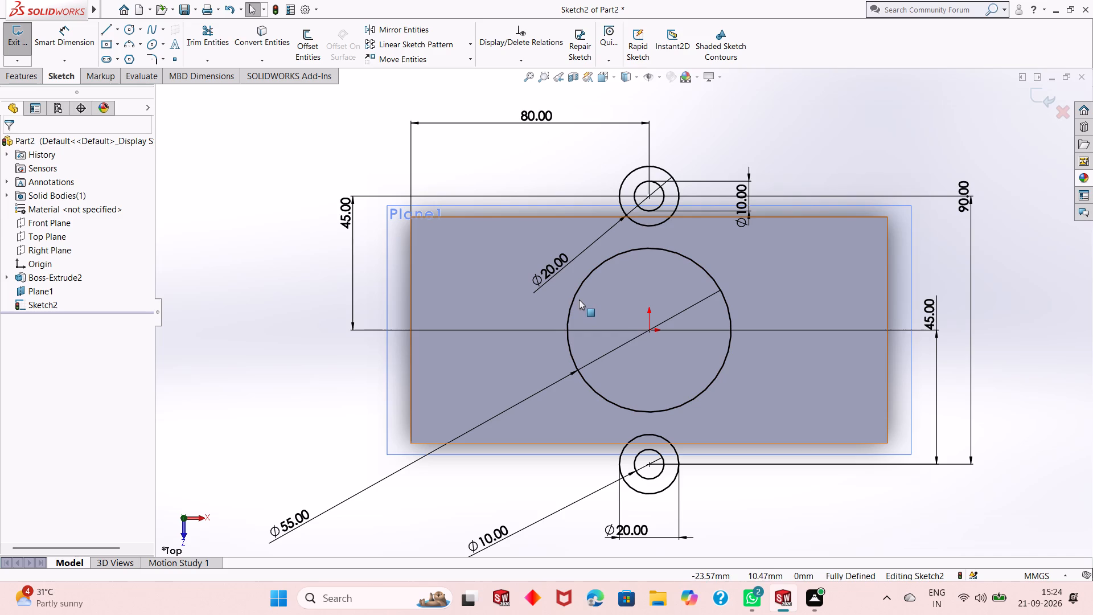
click(107, 27)
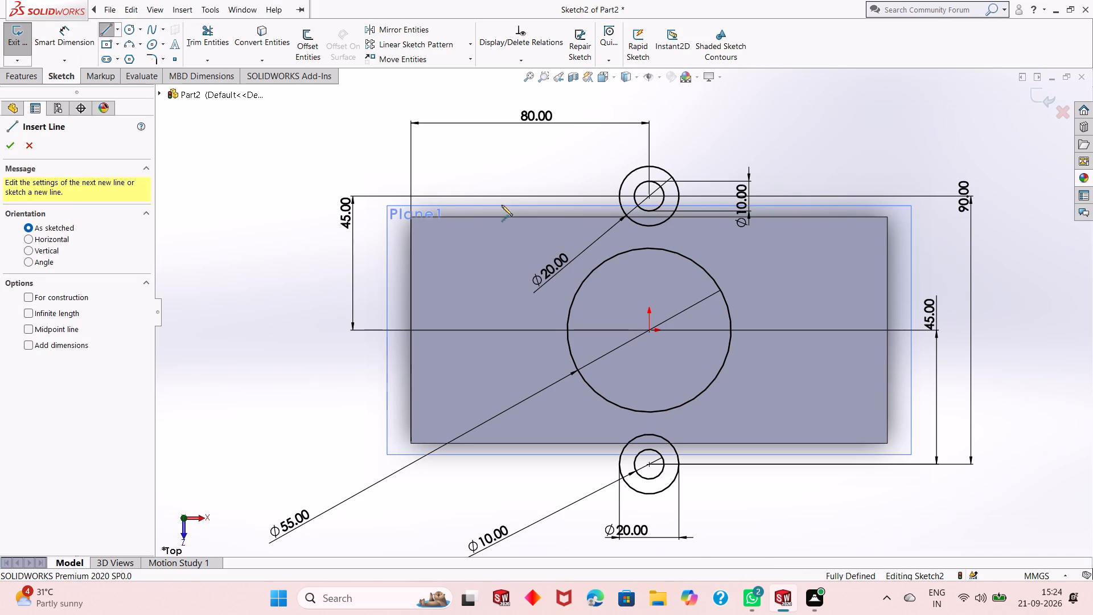
click(617, 195)
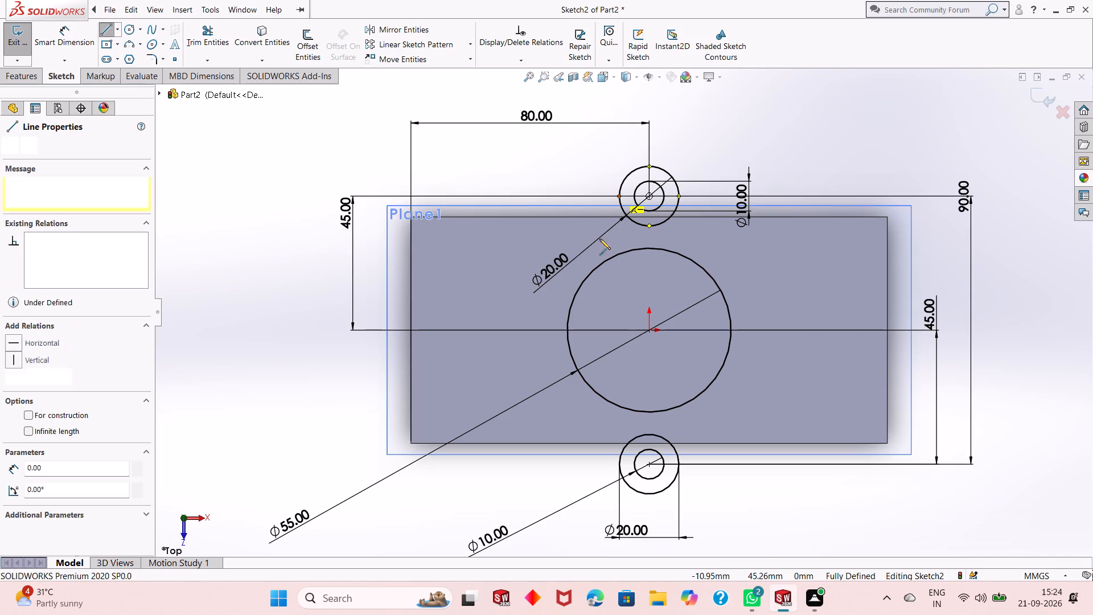
click(569, 307)
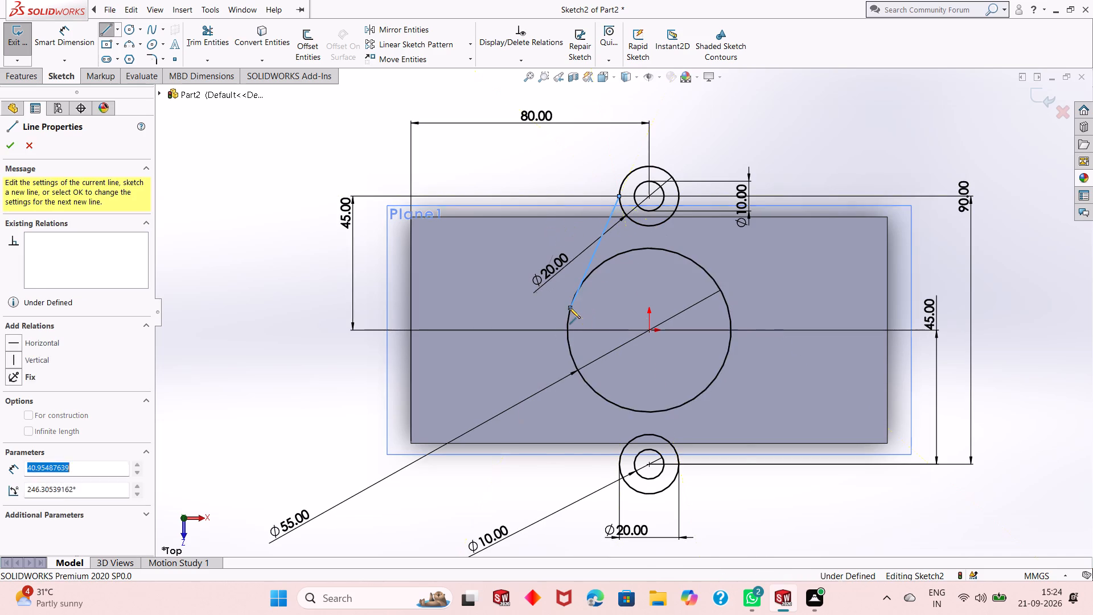
right_click(569, 307)
click(613, 325)
click(615, 321)
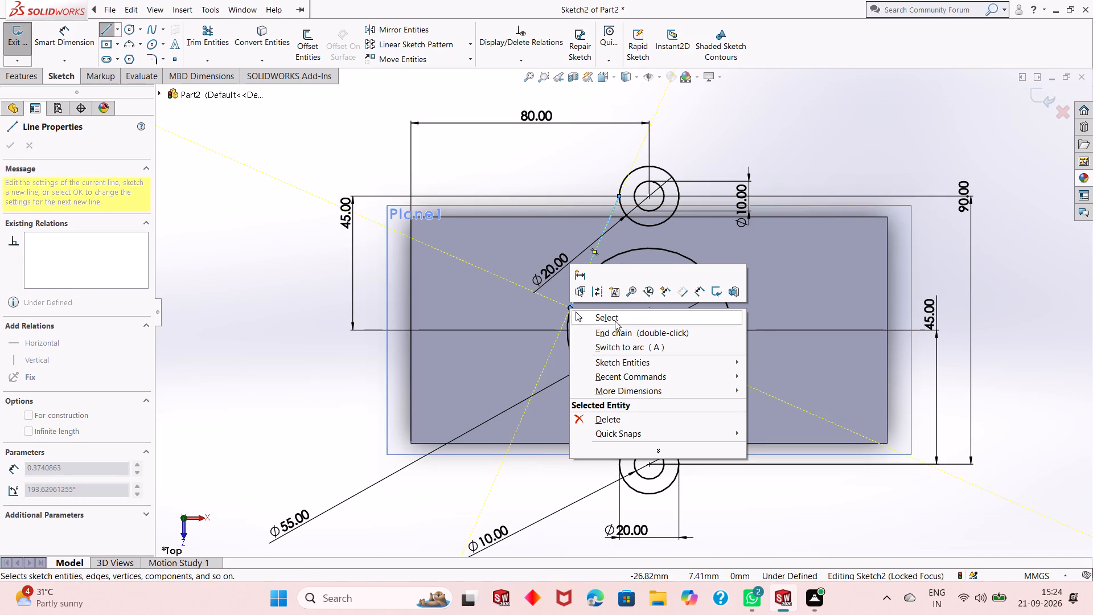
Sketch a line about 45 mm long from the right side of the upper 20 mm circle to the 55 mm circle's right side.
click(107, 30)
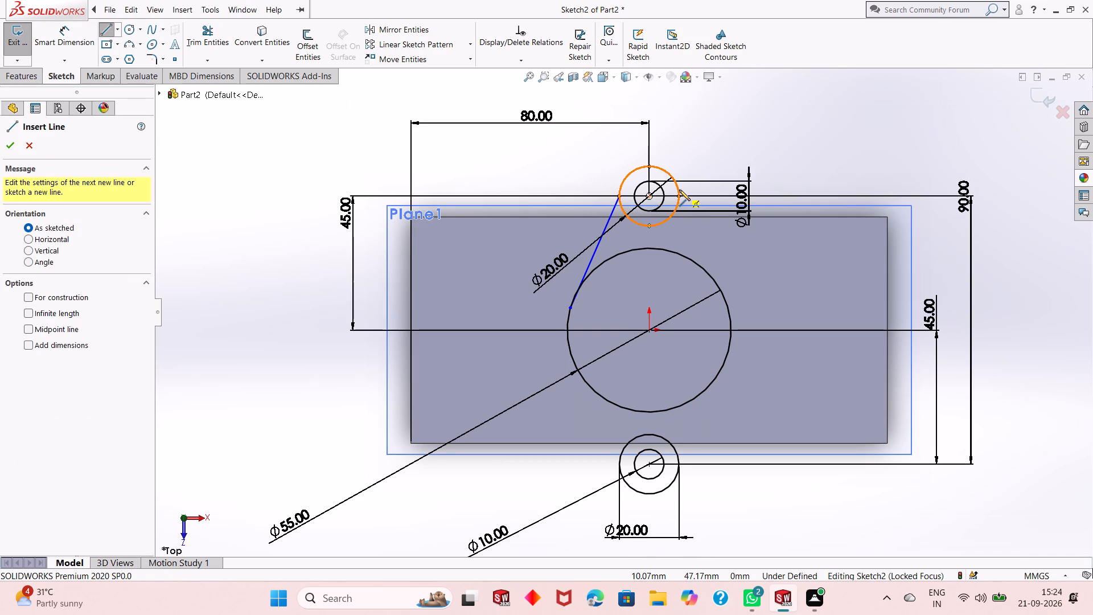
click(679, 190)
click(726, 306)
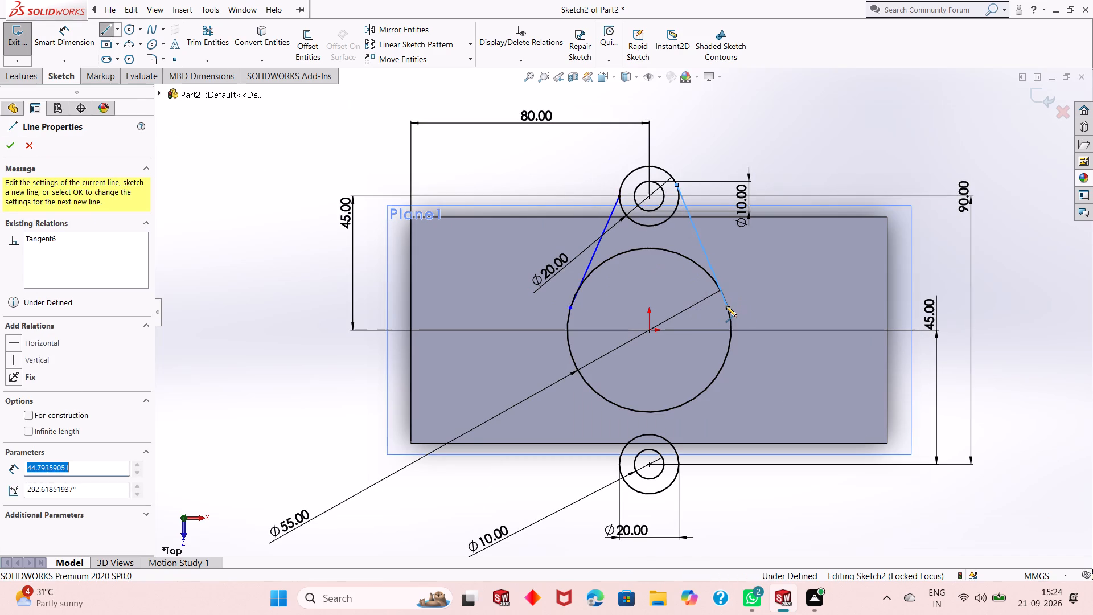
key(Escape)
Sketch a line from the left side of the lower 20 mm circle up to the left side of the 55 mm circle.
click(112, 35)
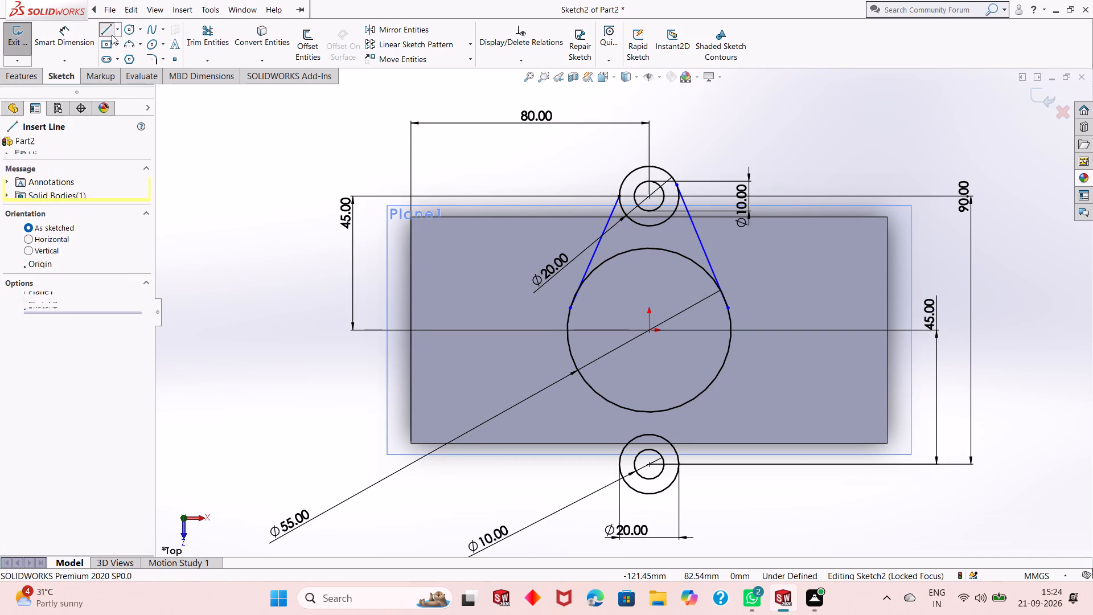
click(619, 459)
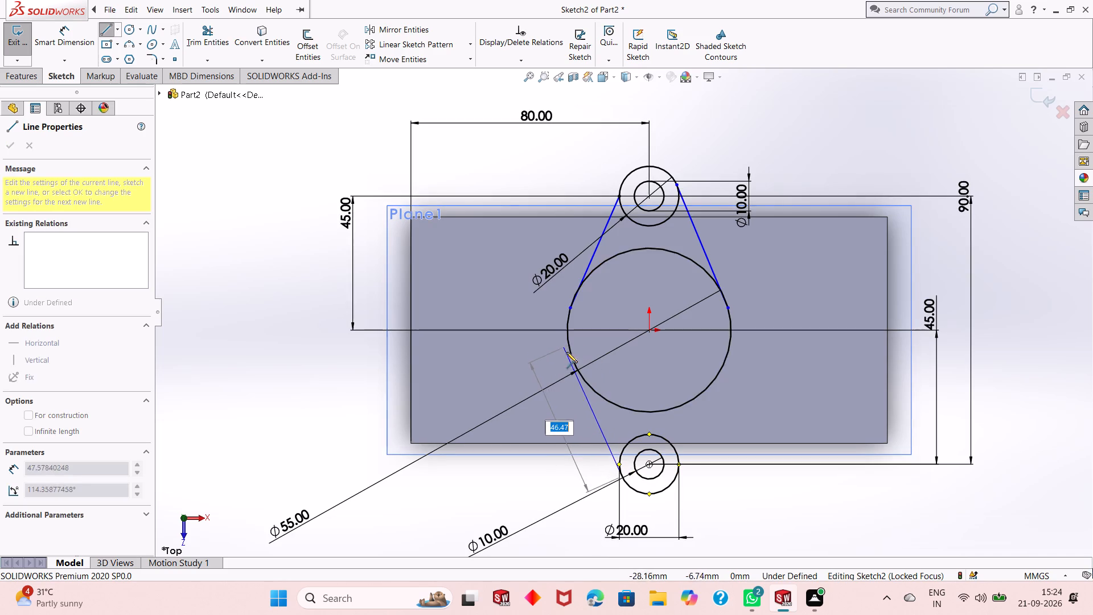
click(569, 355)
key(Escape)
key(Escape)
key(Escape)
key(Escape)
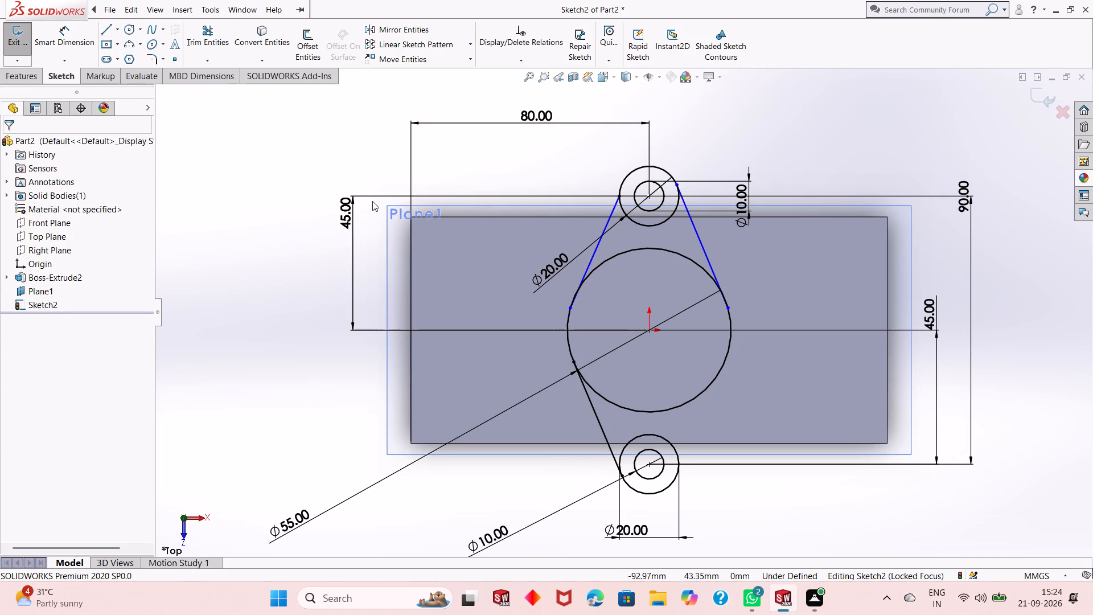
Sketch a line about 45 mm long from the right side of the lower 20 mm circle to the 55 mm circle's right side.
click(106, 27)
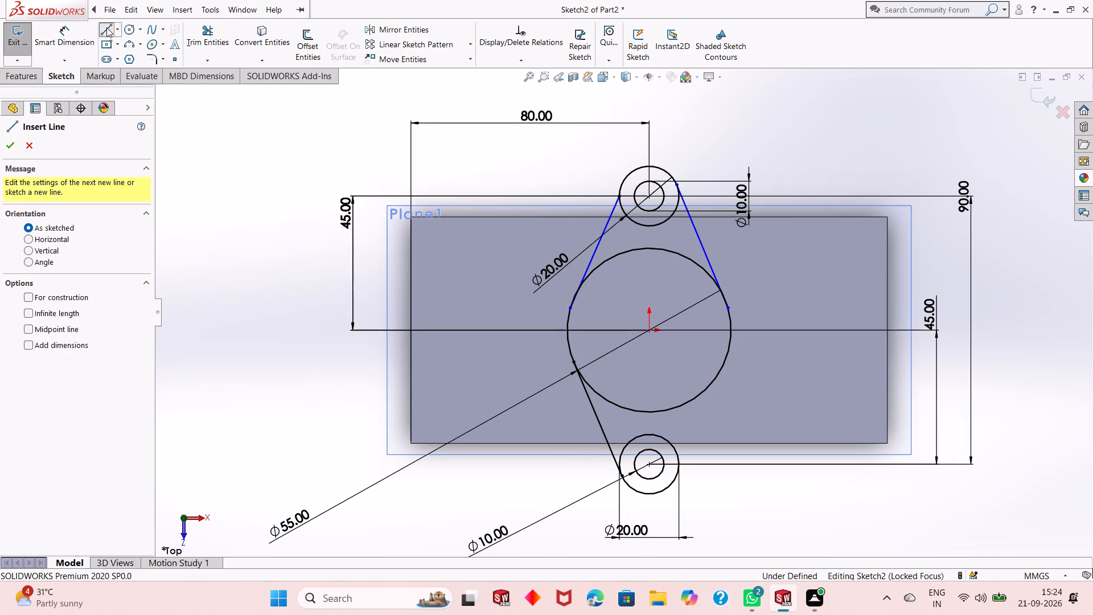
click(675, 473)
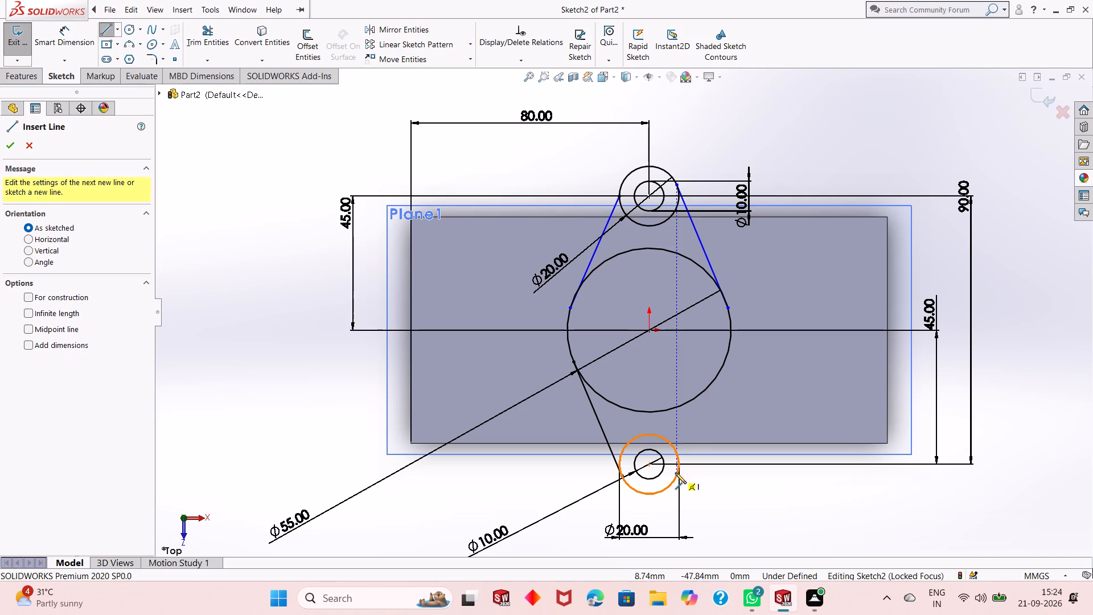
click(729, 351)
key(Escape)
key(Escape)
key(Escape)
key(Escape)
key(Escape)
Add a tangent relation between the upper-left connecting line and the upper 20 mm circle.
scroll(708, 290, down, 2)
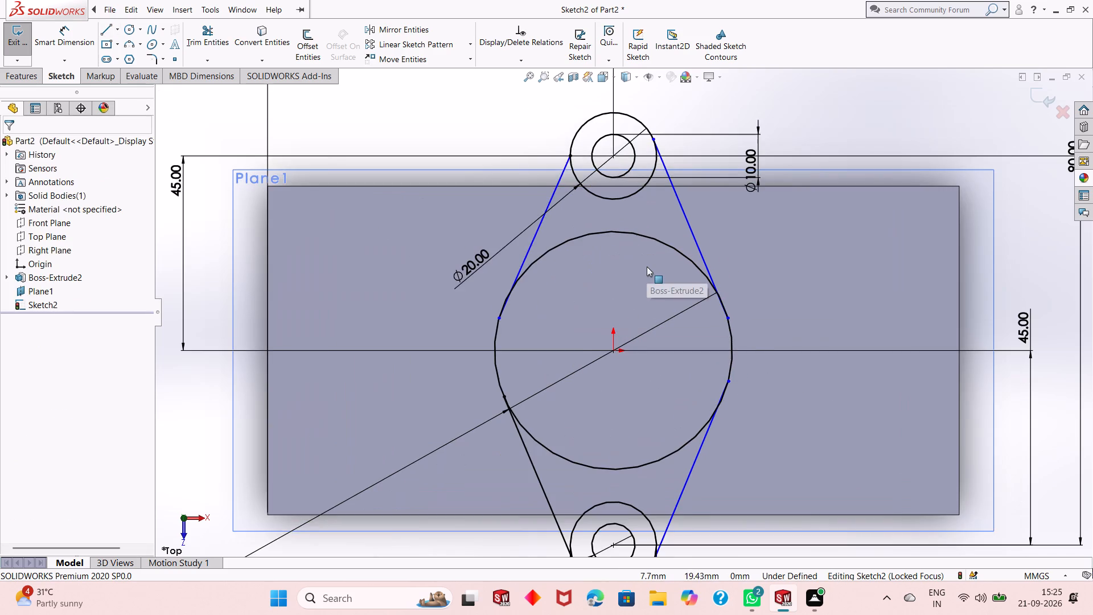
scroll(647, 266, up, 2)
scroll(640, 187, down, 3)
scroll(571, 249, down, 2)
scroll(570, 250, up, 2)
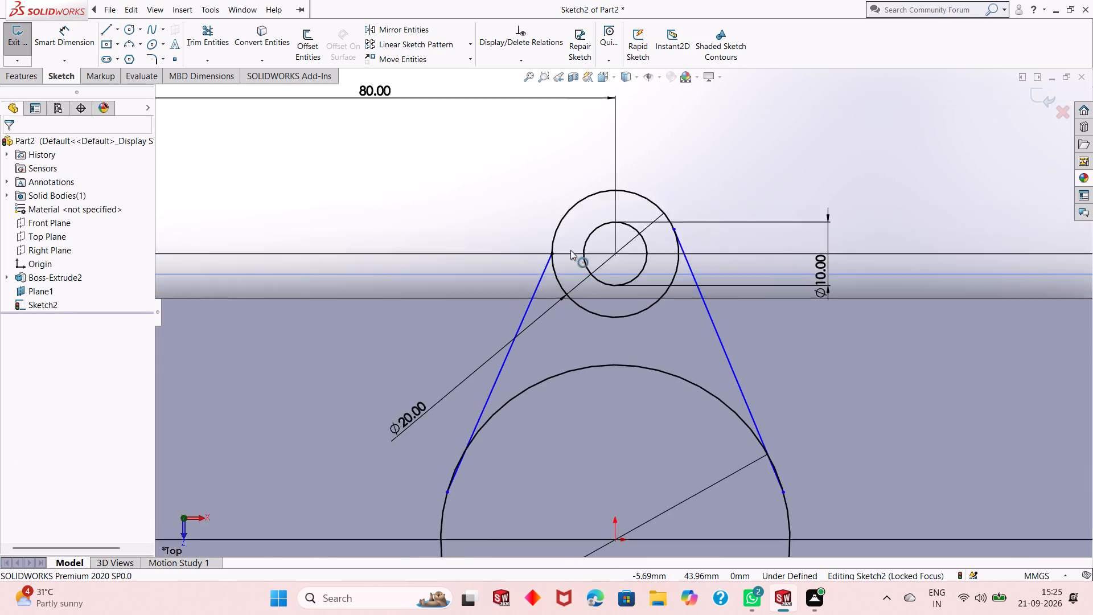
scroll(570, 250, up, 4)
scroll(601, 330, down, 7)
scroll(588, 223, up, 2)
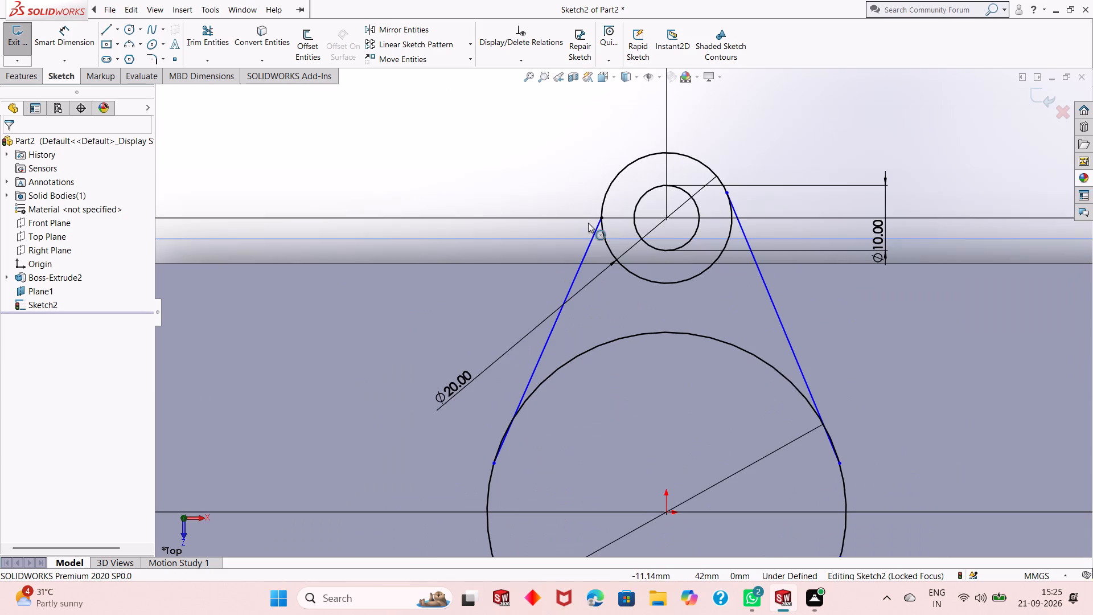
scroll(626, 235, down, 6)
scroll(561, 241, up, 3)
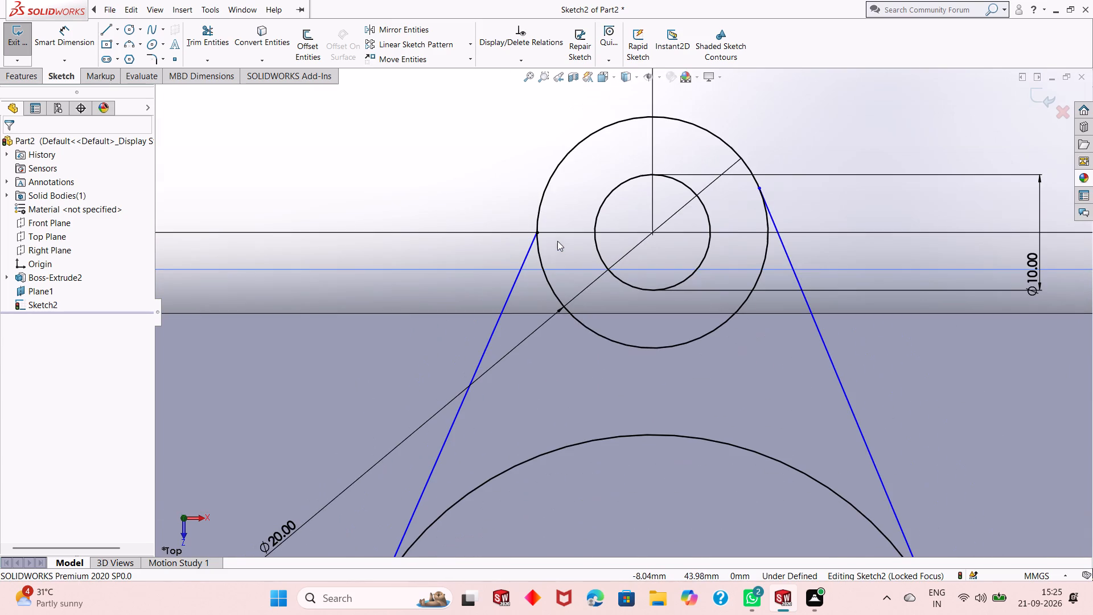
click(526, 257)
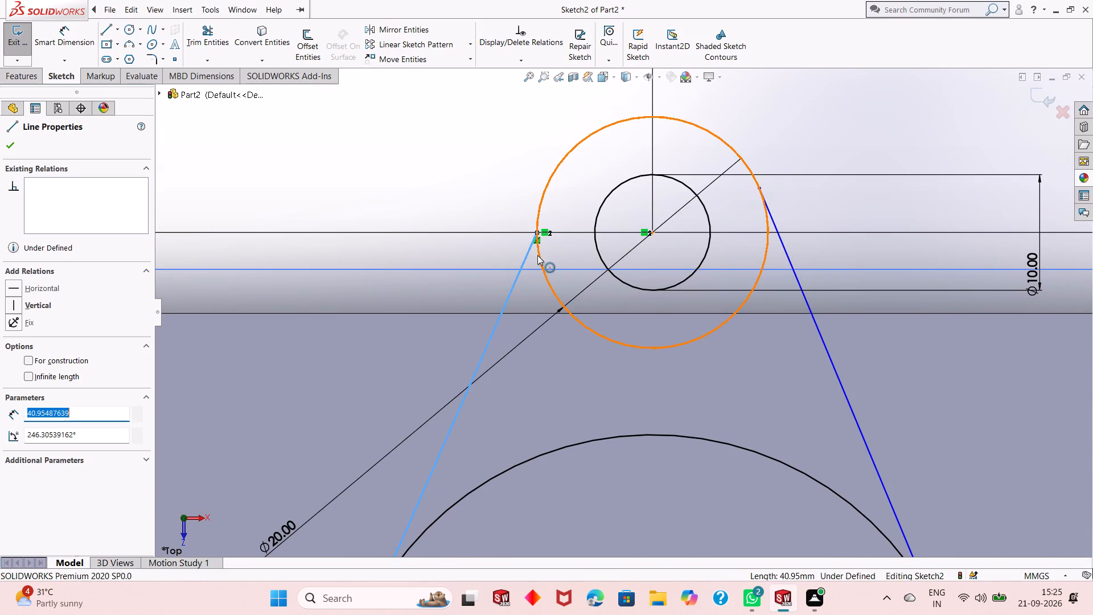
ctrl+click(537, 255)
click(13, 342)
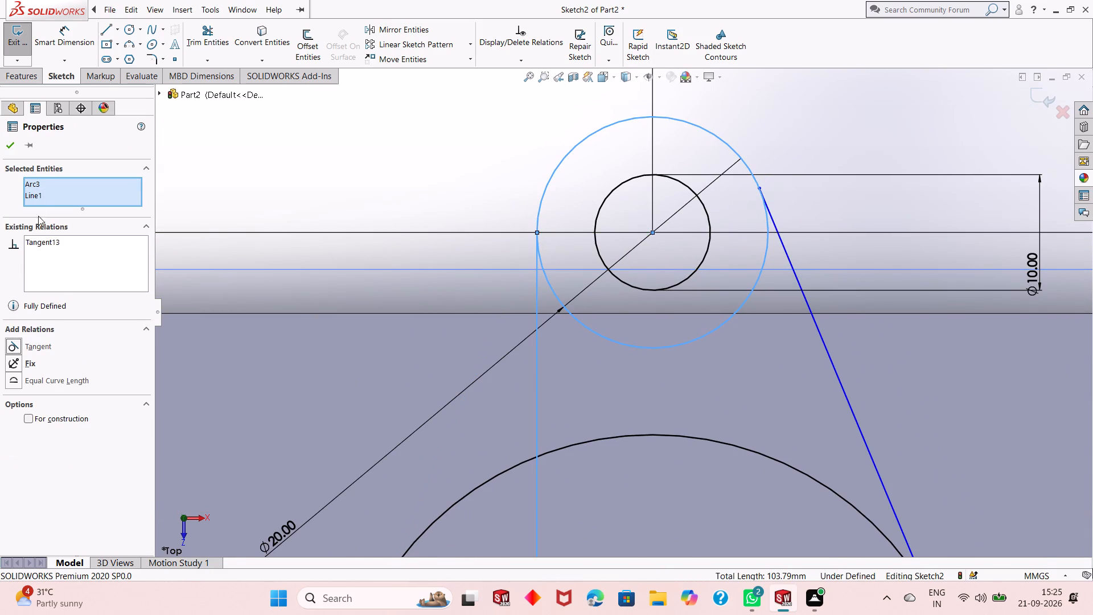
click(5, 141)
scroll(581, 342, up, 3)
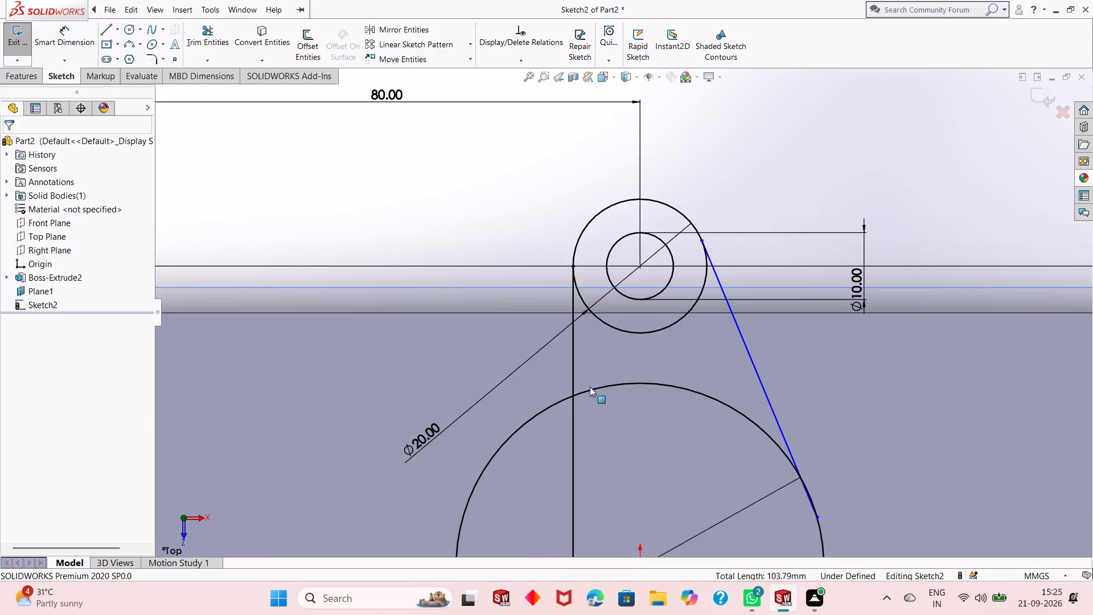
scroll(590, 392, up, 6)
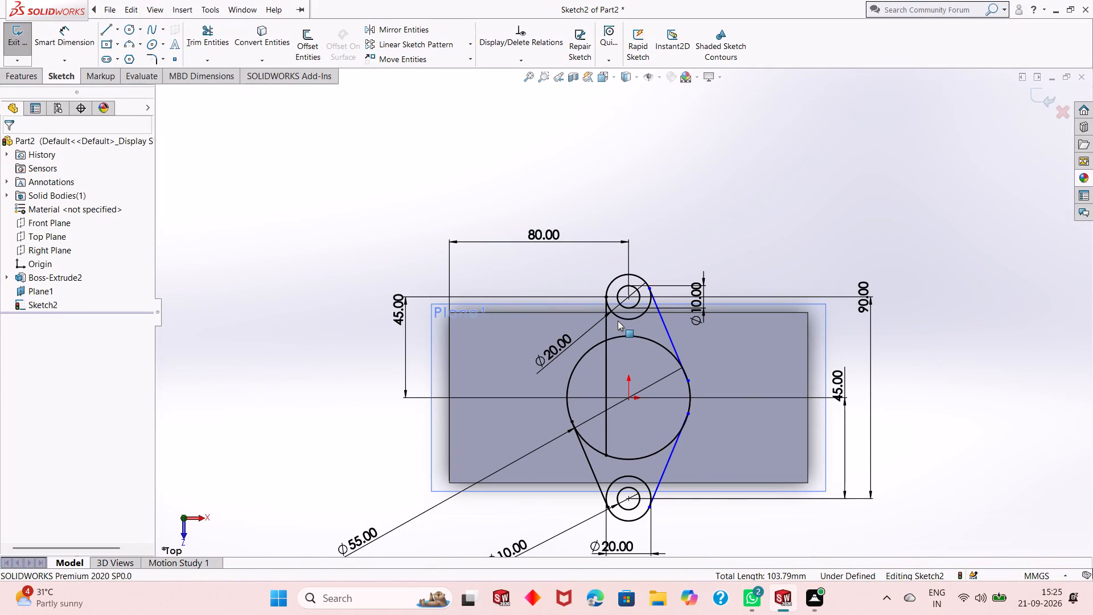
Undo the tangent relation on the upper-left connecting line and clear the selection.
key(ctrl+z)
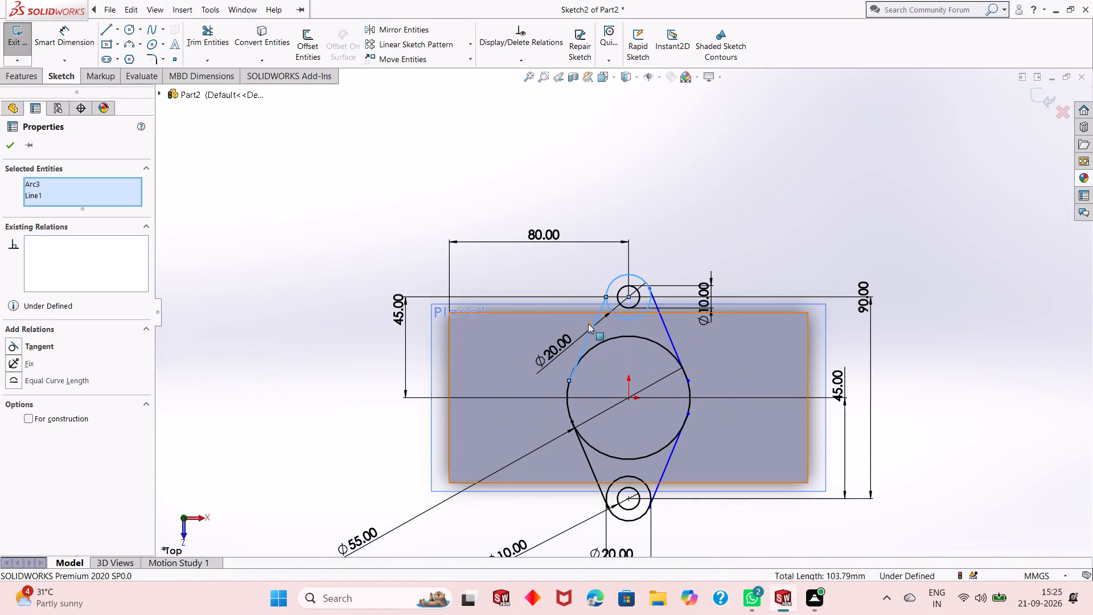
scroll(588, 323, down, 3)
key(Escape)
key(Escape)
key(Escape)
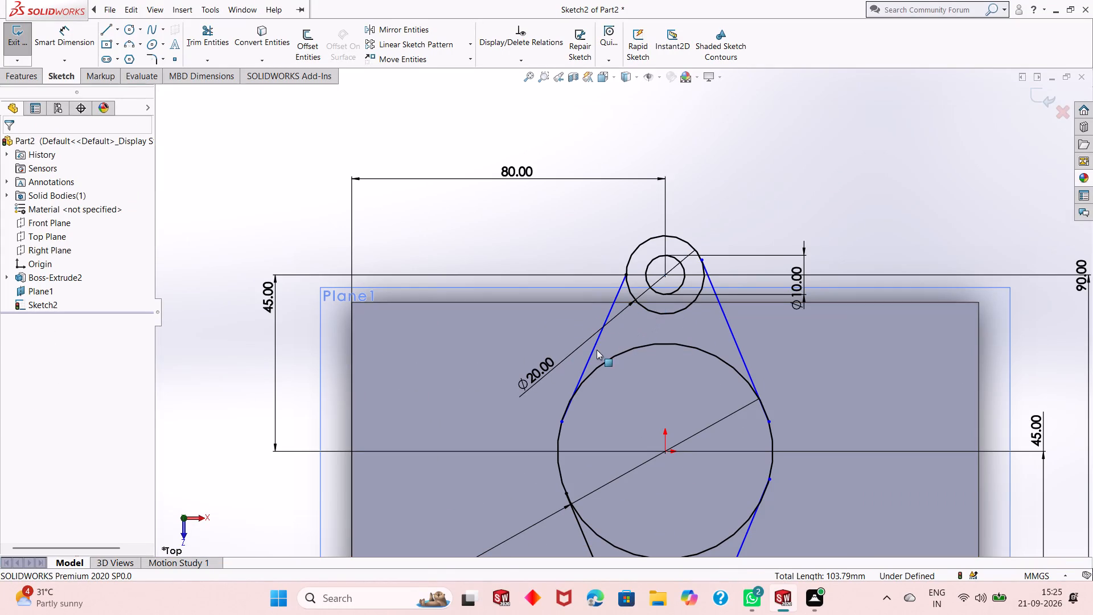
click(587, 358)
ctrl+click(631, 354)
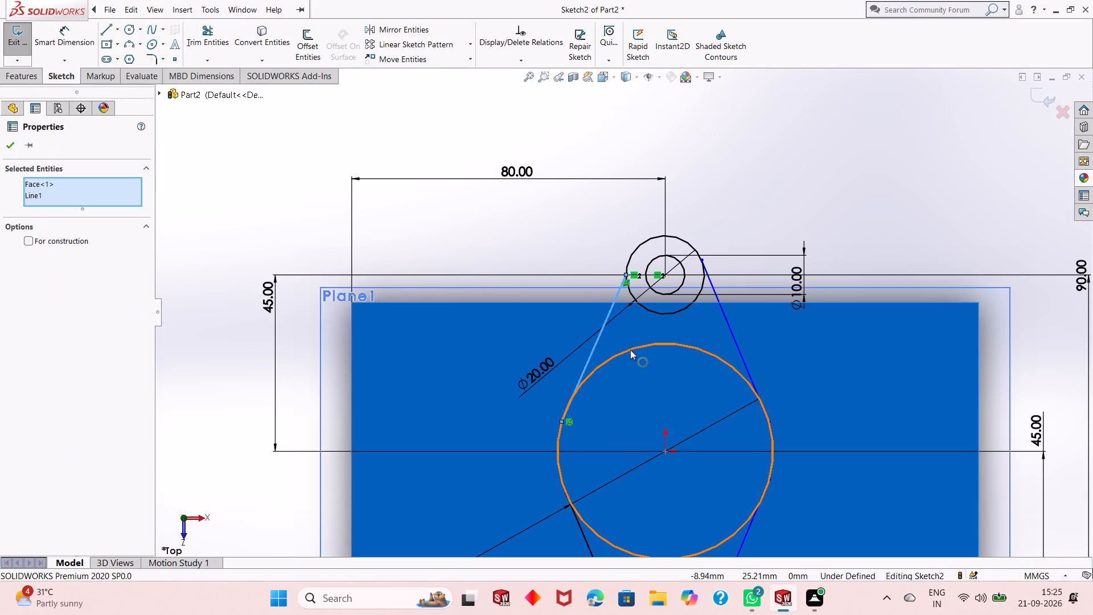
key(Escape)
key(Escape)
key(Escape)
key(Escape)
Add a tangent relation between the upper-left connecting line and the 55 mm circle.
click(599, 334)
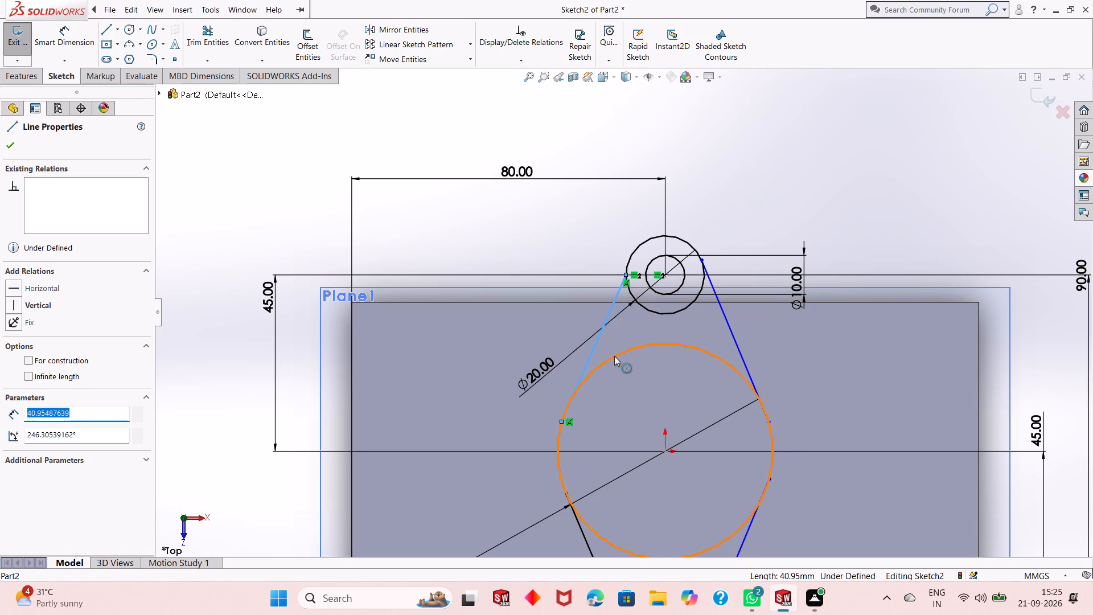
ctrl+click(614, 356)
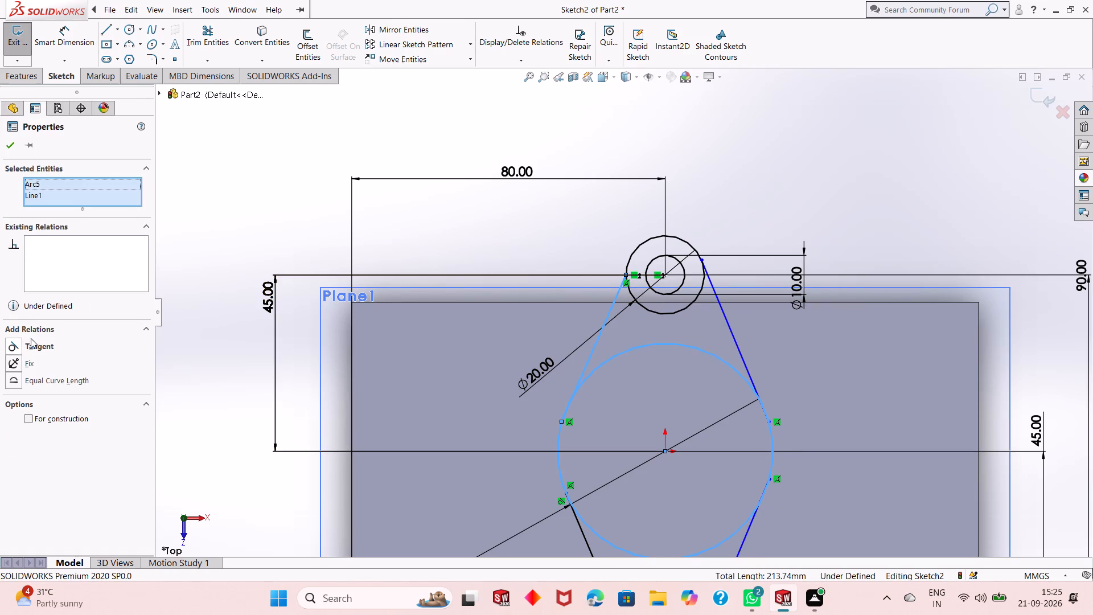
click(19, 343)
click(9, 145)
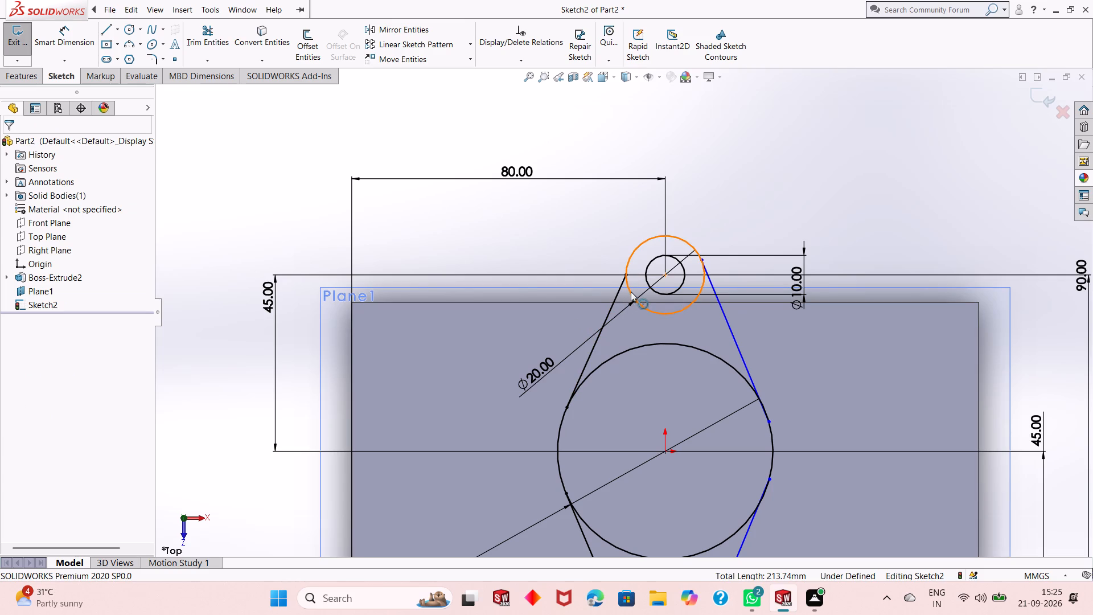
Add a tangent relation between the upper-right connecting line and the 55 mm circle.
click(729, 320)
ctrl+click(713, 354)
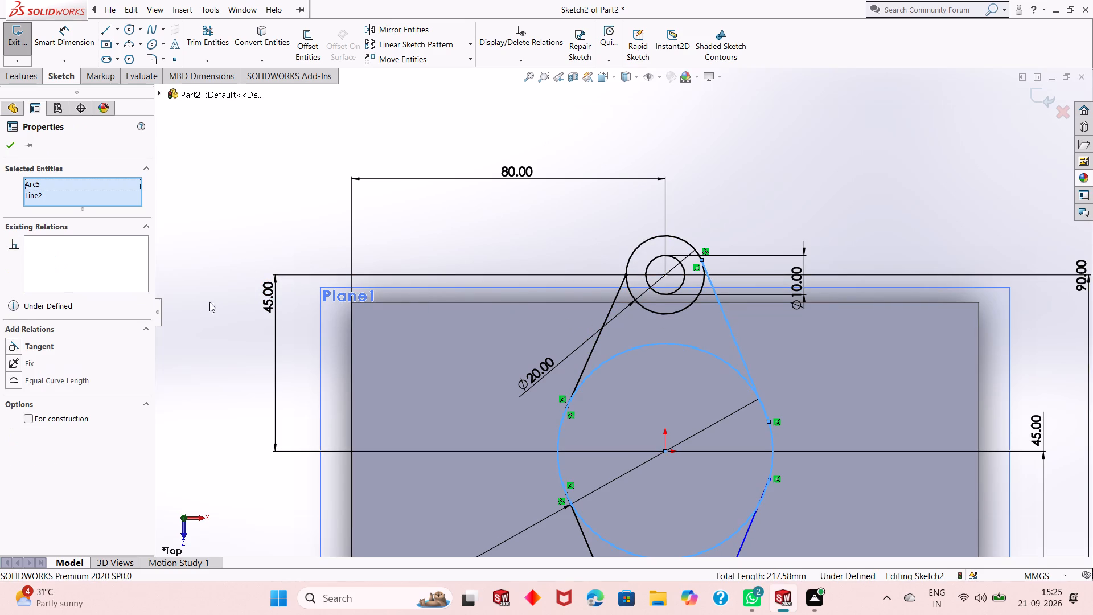
click(9, 344)
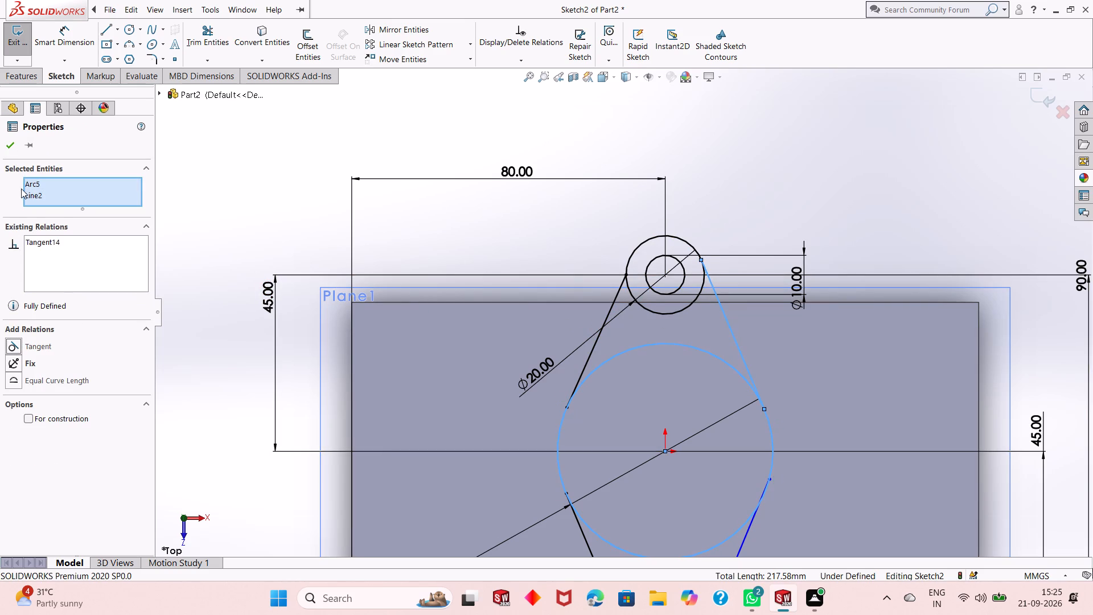
click(14, 142)
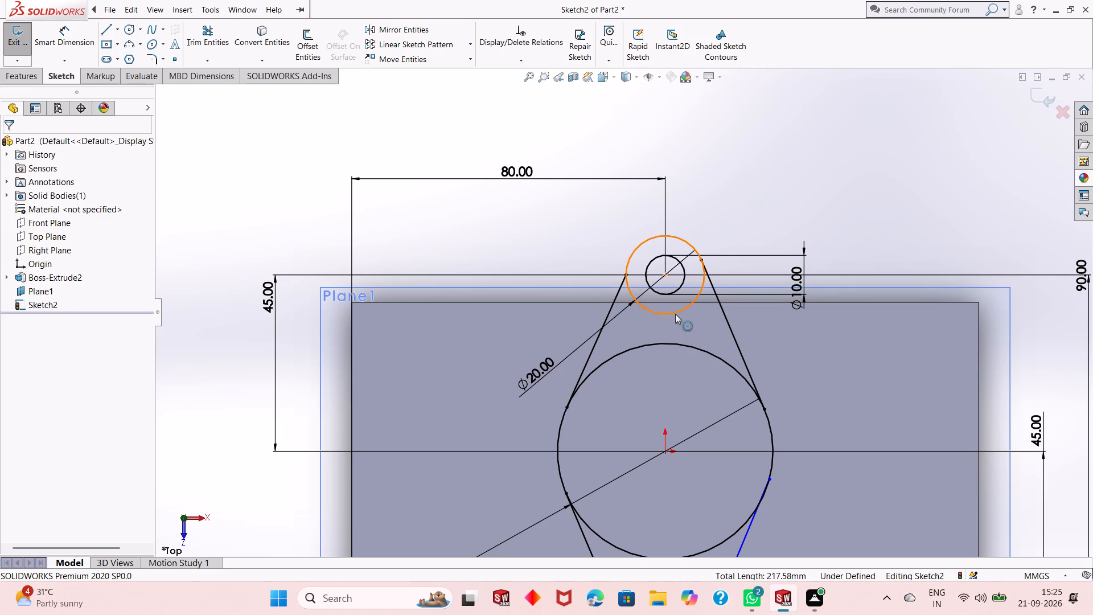
Delete the upper-left connecting line between the upper 20 mm circle and the 55 mm circle.
right_click(600, 333)
click(653, 505)
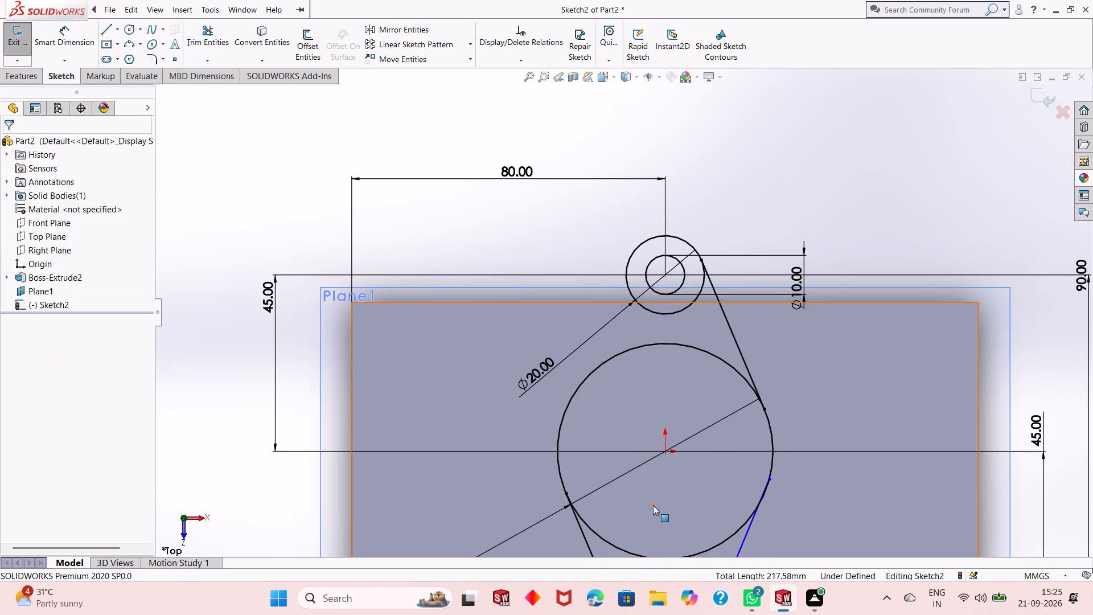
Add a tangent relation between the lower-right connecting line and the 55 mm circle.
scroll(650, 501, up, 4)
scroll(642, 494, down, 4)
scroll(625, 377, down, 3)
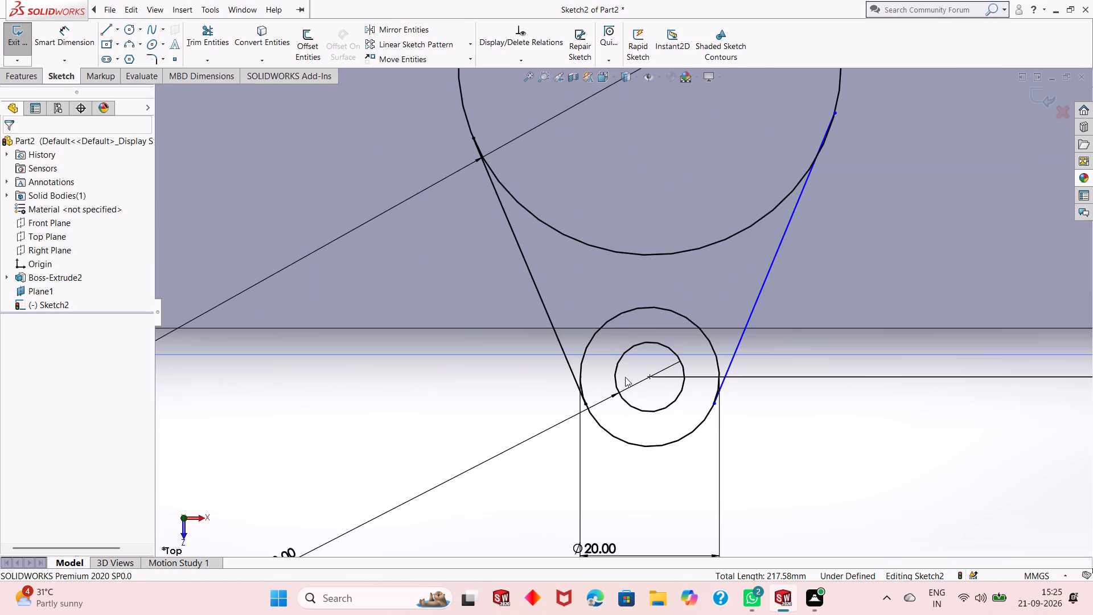
scroll(625, 376, up, 2)
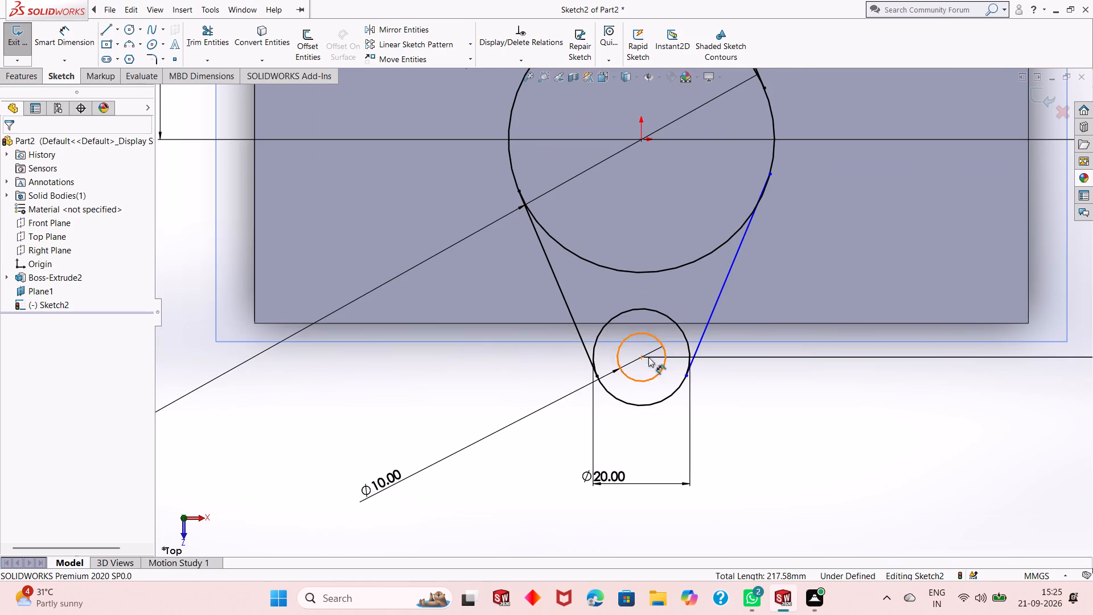
click(720, 289)
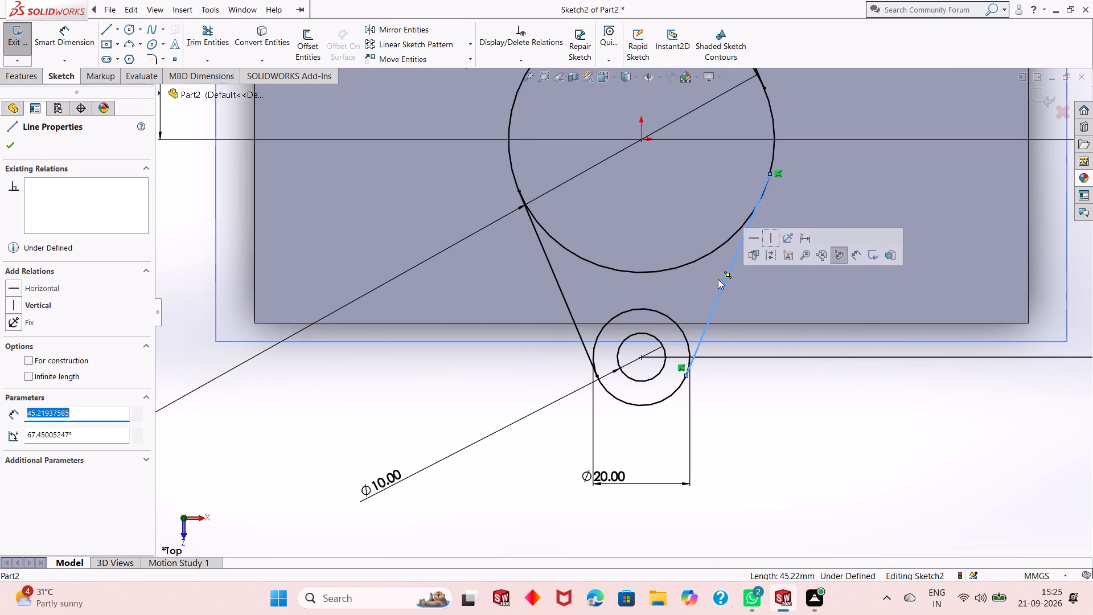
ctrl+click(712, 249)
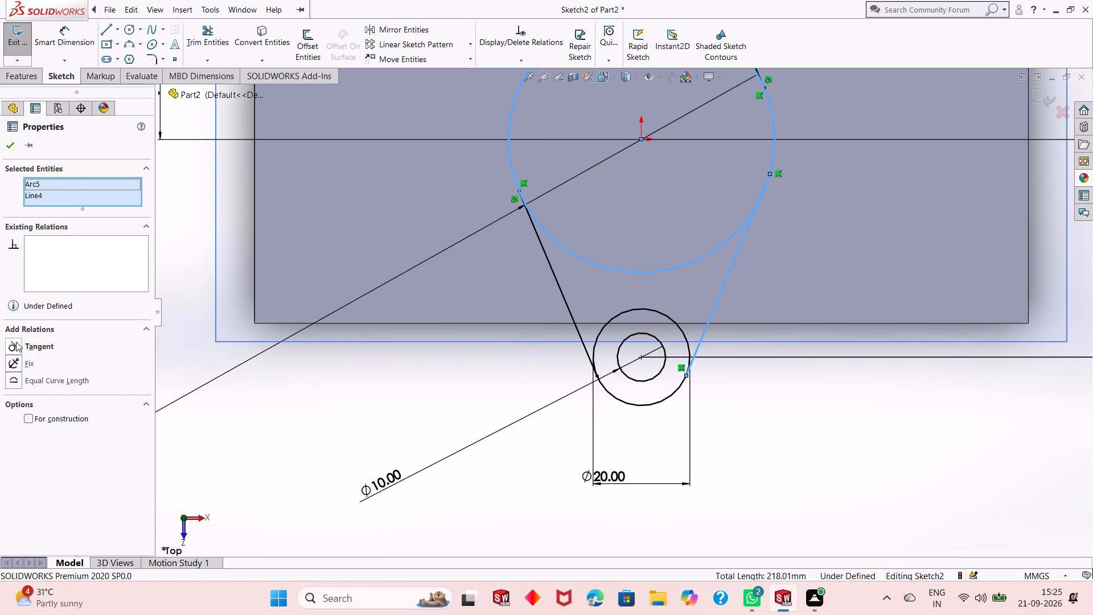
click(16, 342)
click(9, 145)
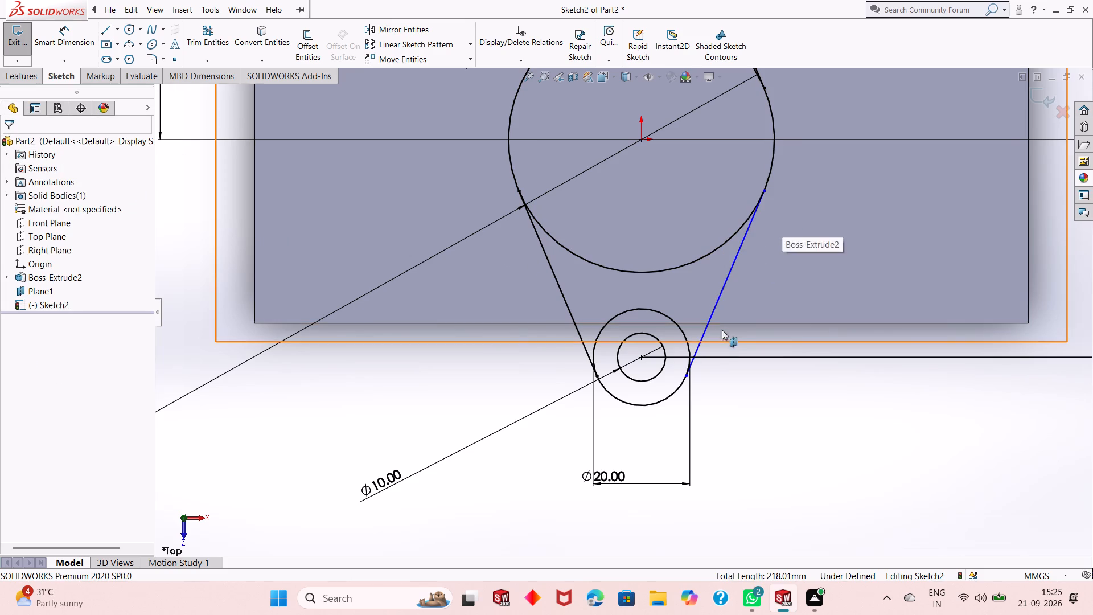
Add a tangent relation between the lower-right connecting line and the lower 20 mm circle.
click(702, 344)
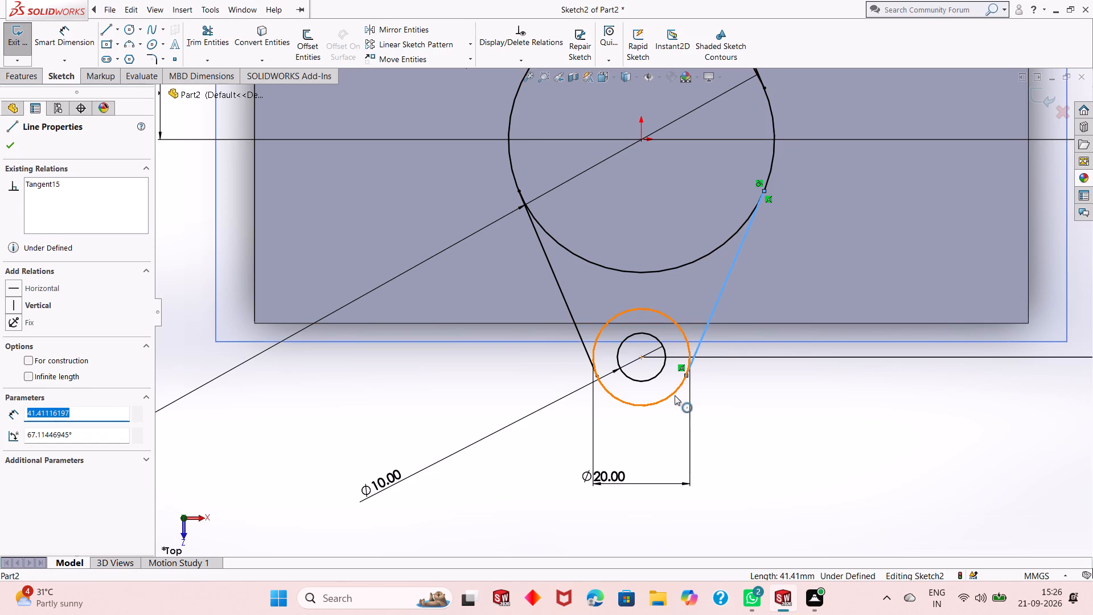
ctrl+click(675, 395)
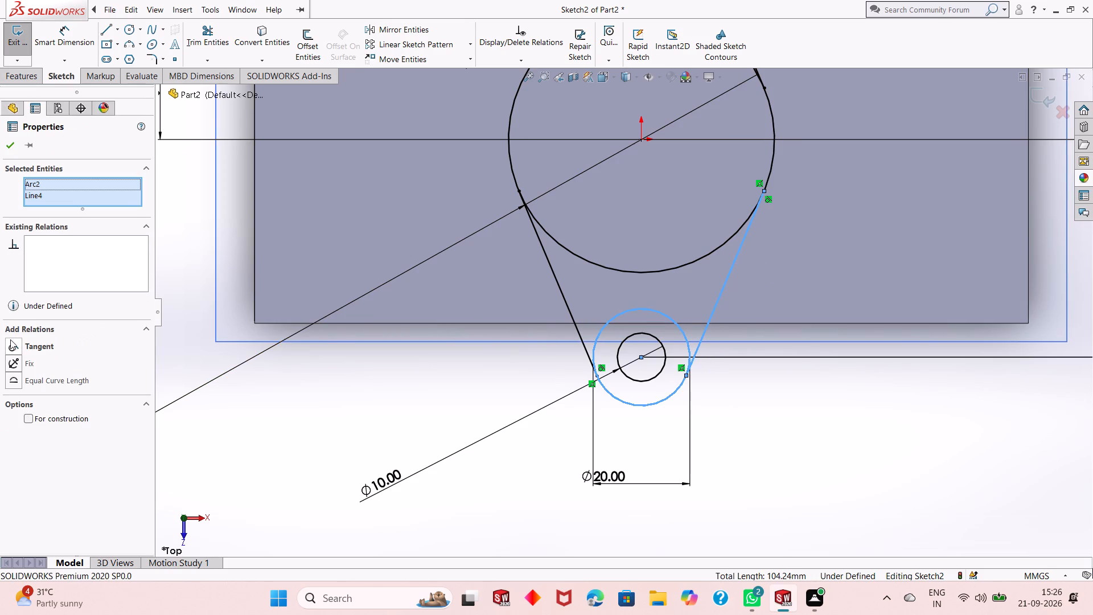
click(10, 341)
click(7, 142)
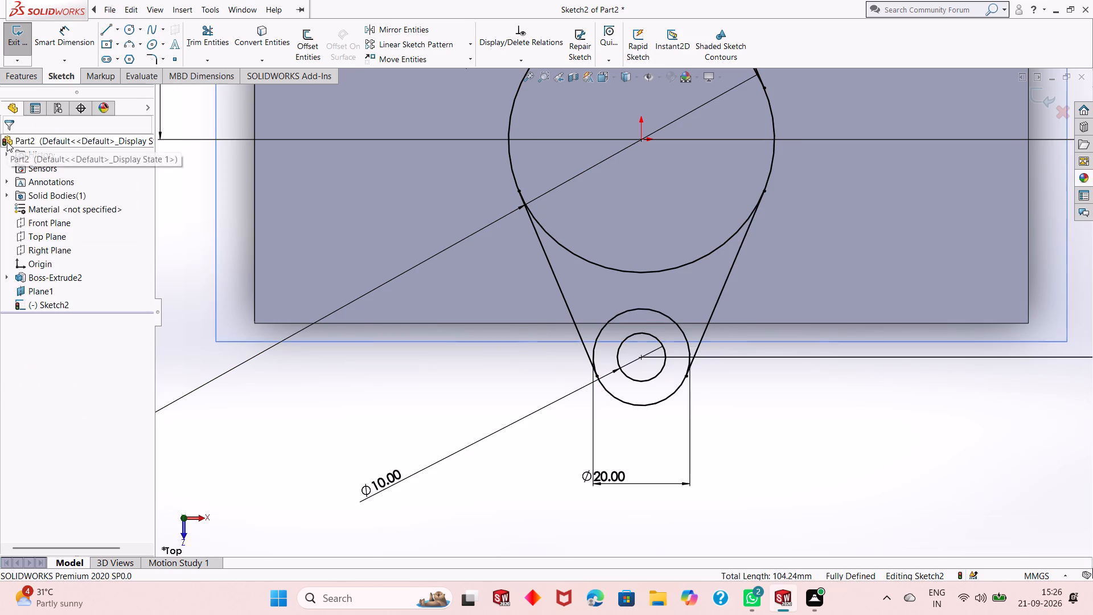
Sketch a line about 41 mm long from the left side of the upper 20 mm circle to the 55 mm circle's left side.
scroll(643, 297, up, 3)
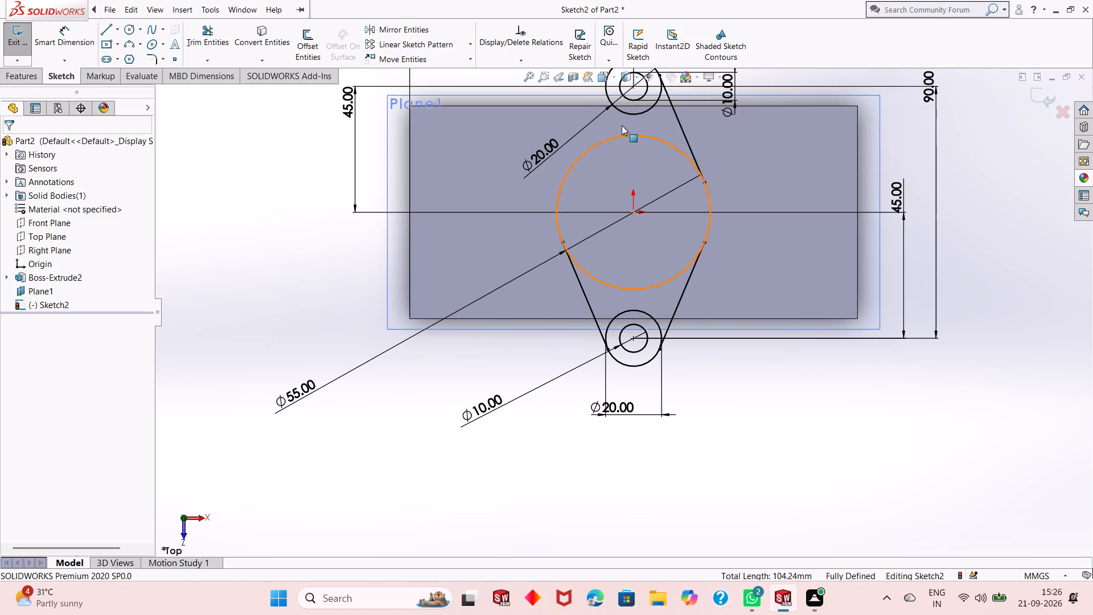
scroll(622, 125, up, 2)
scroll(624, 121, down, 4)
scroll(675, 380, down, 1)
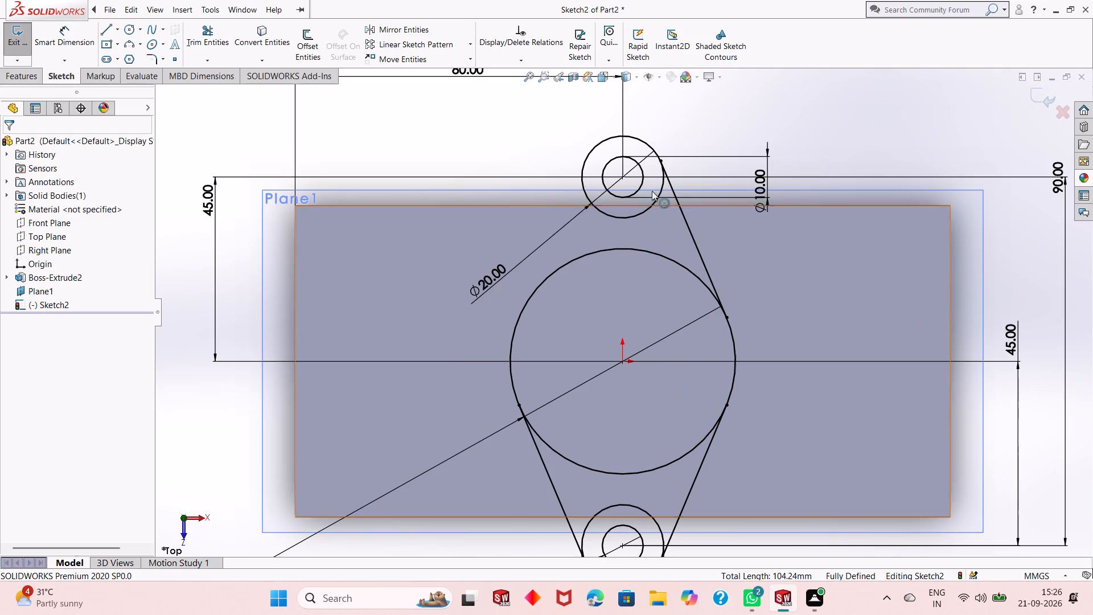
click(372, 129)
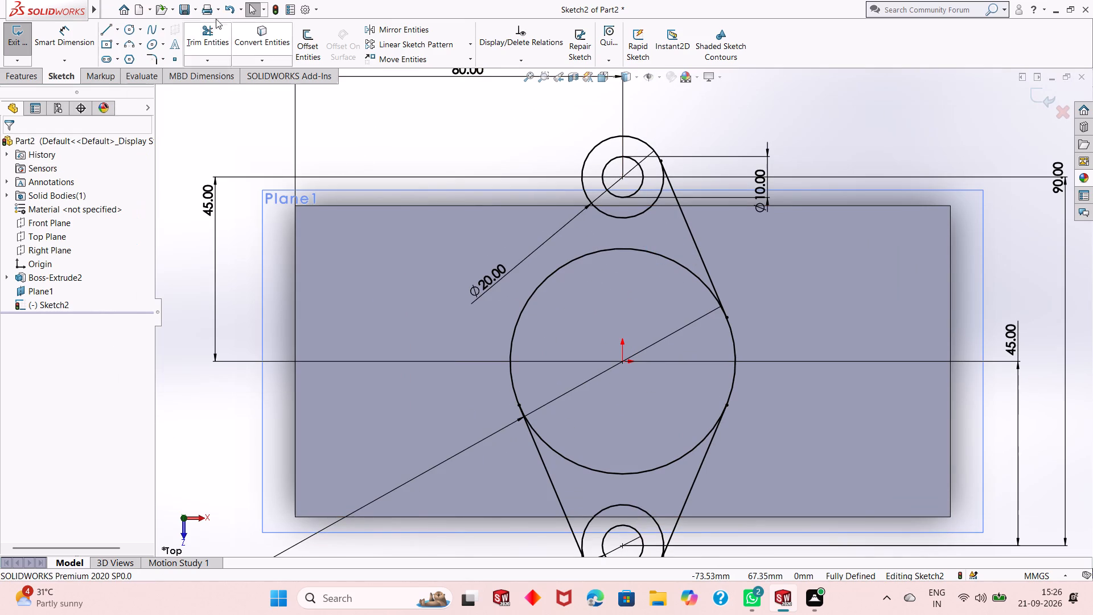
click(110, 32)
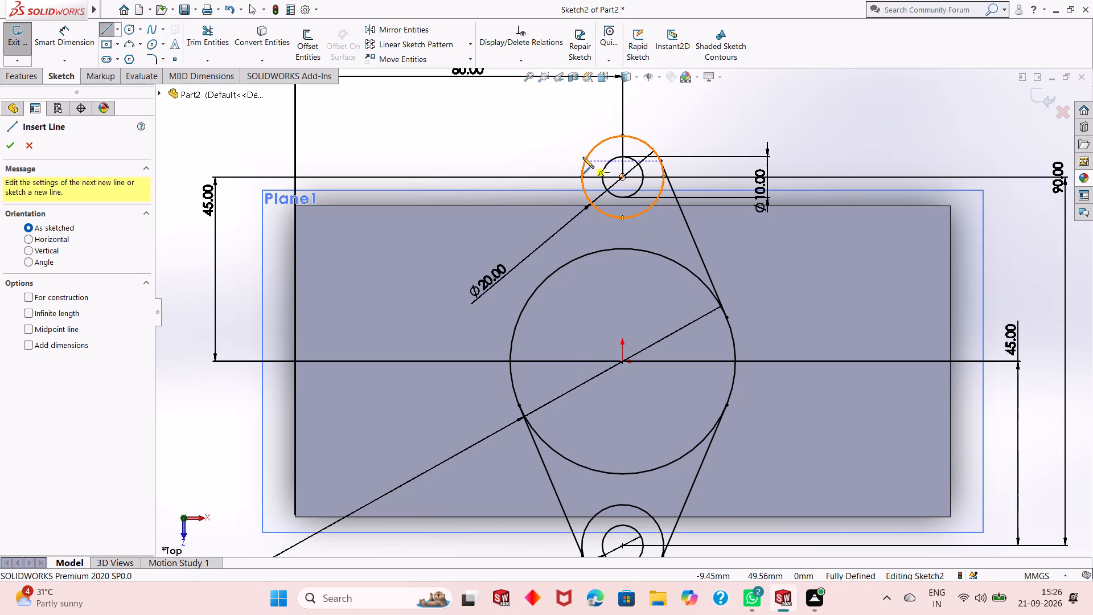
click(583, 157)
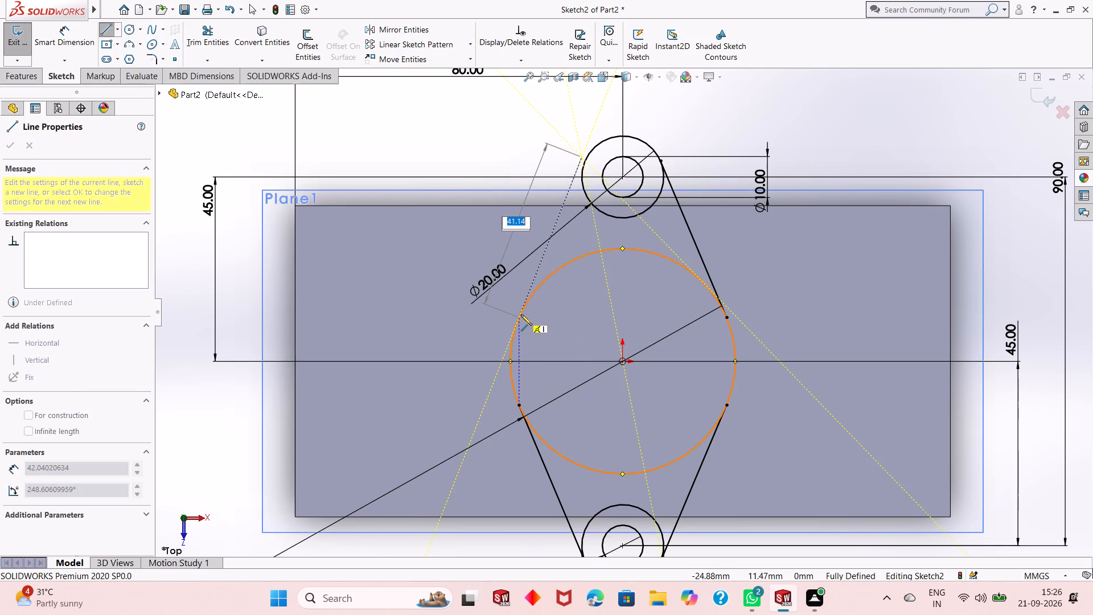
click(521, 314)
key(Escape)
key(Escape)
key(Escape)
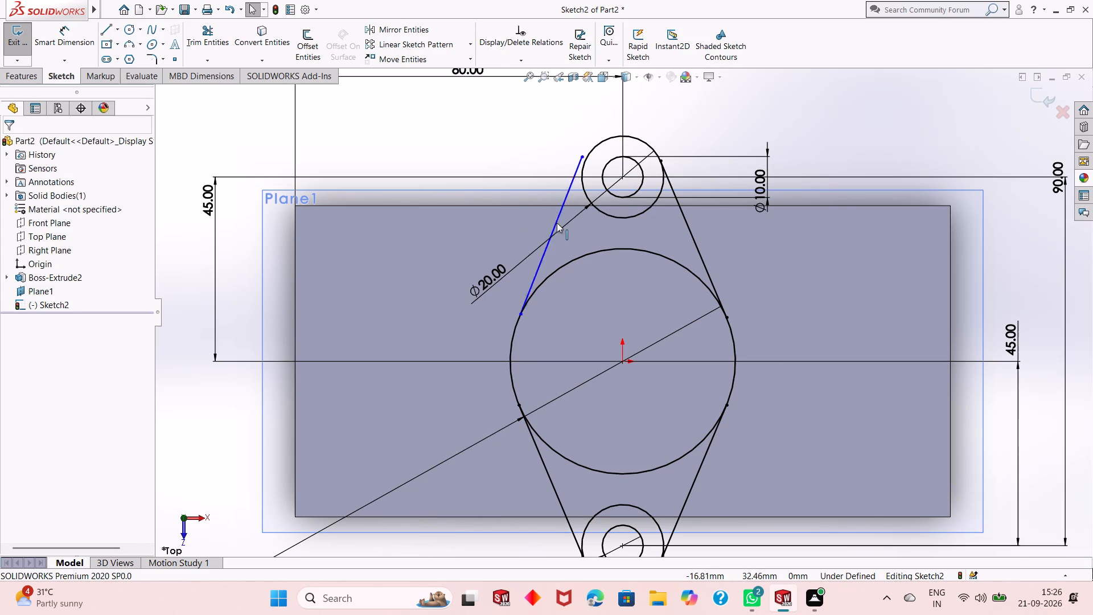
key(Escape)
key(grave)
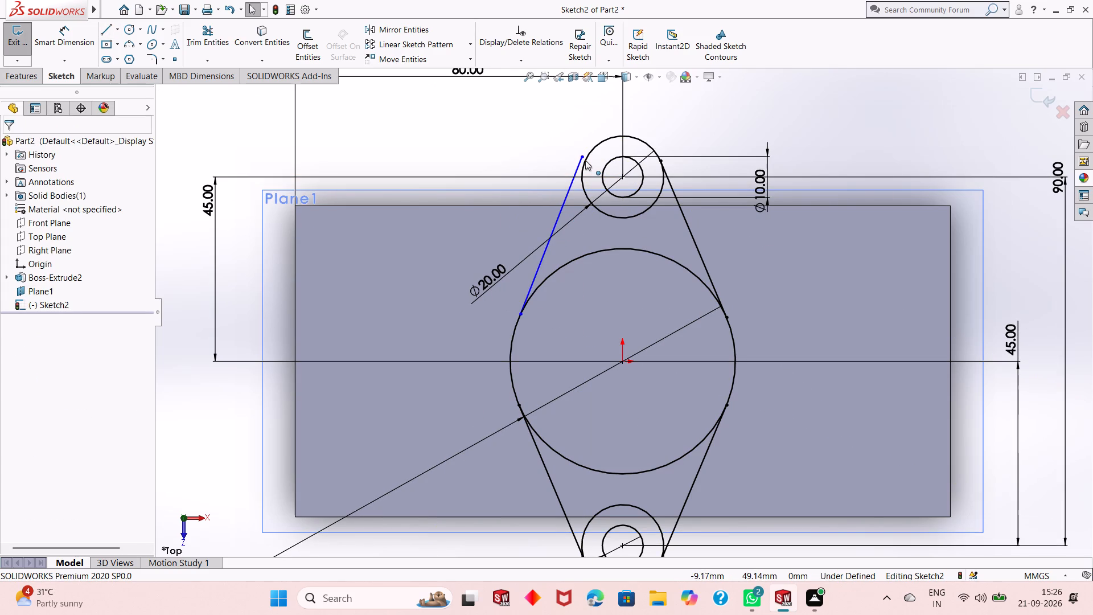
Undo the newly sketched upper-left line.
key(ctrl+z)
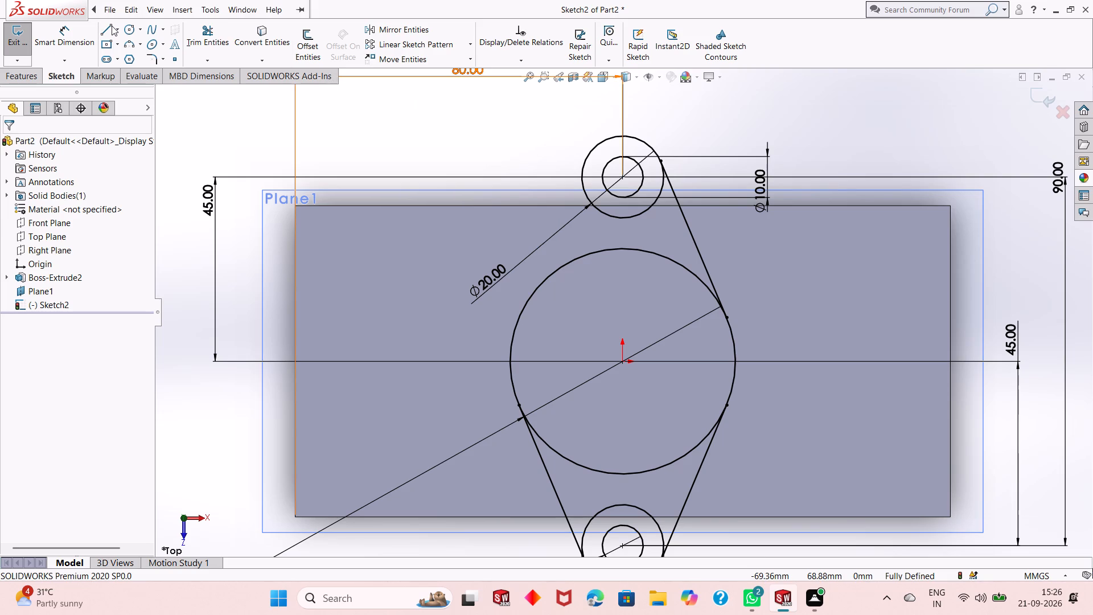
Sketch a line about 40 mm long from the upper 20 mm circle's left side down to the 55 mm circle's upper-left edge.
click(112, 26)
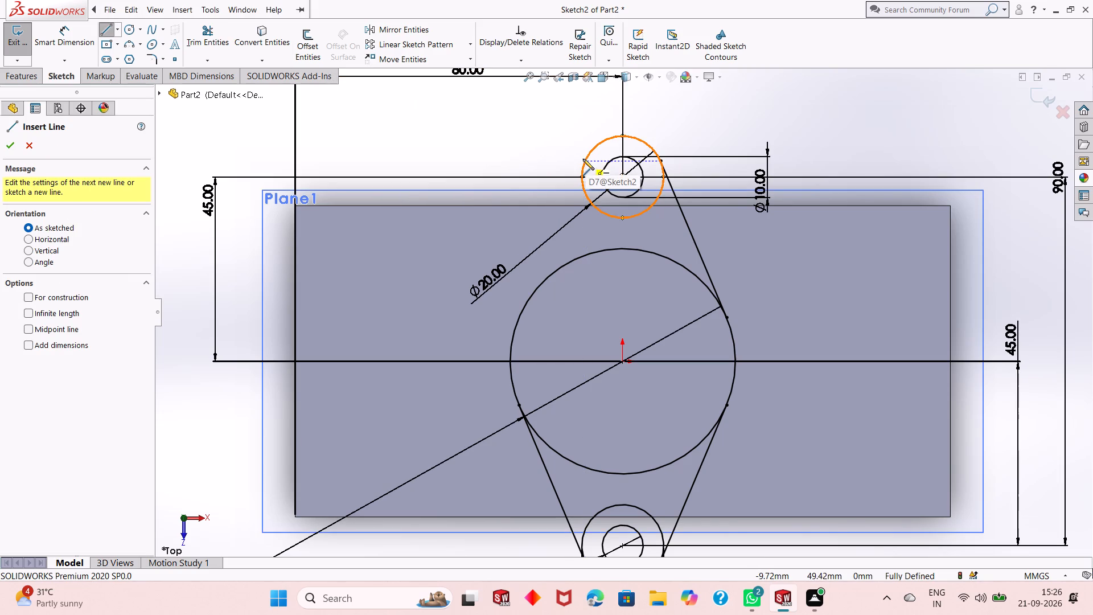
click(585, 159)
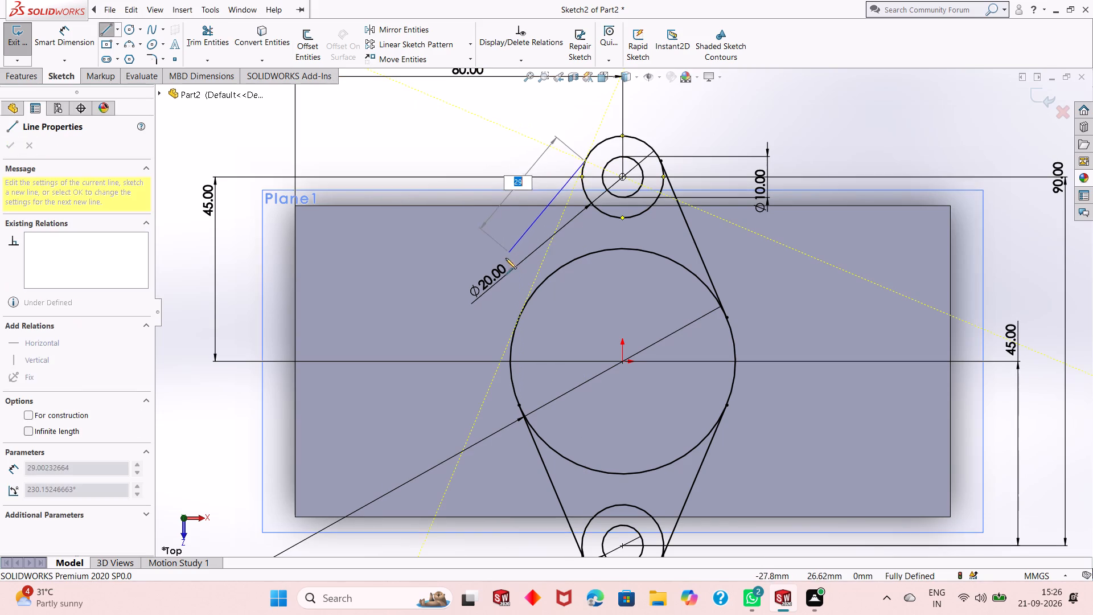
click(521, 311)
right_click(521, 311)
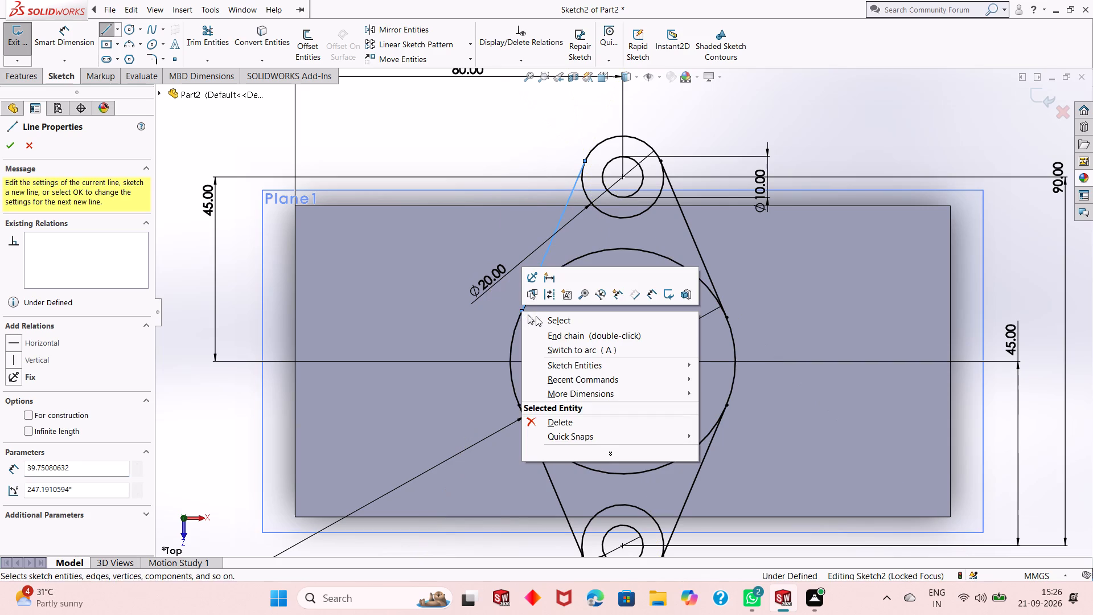
click(536, 316)
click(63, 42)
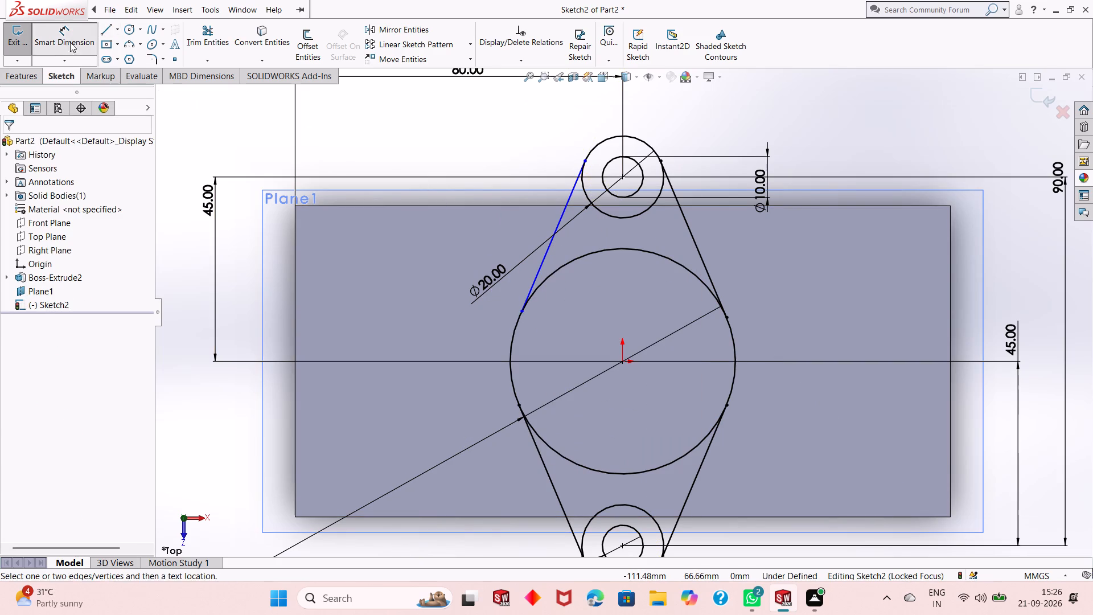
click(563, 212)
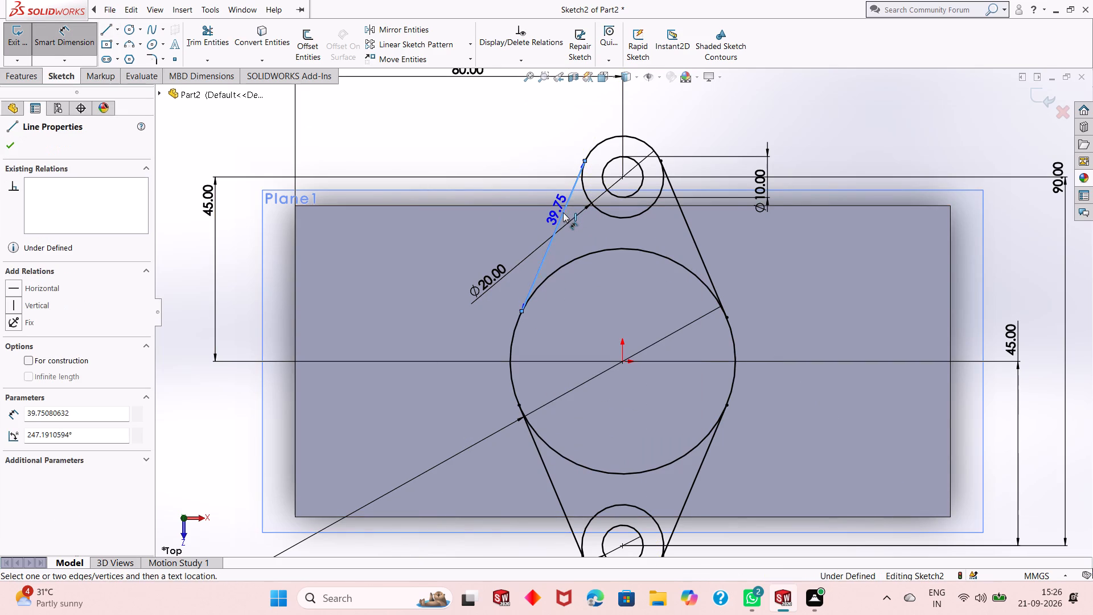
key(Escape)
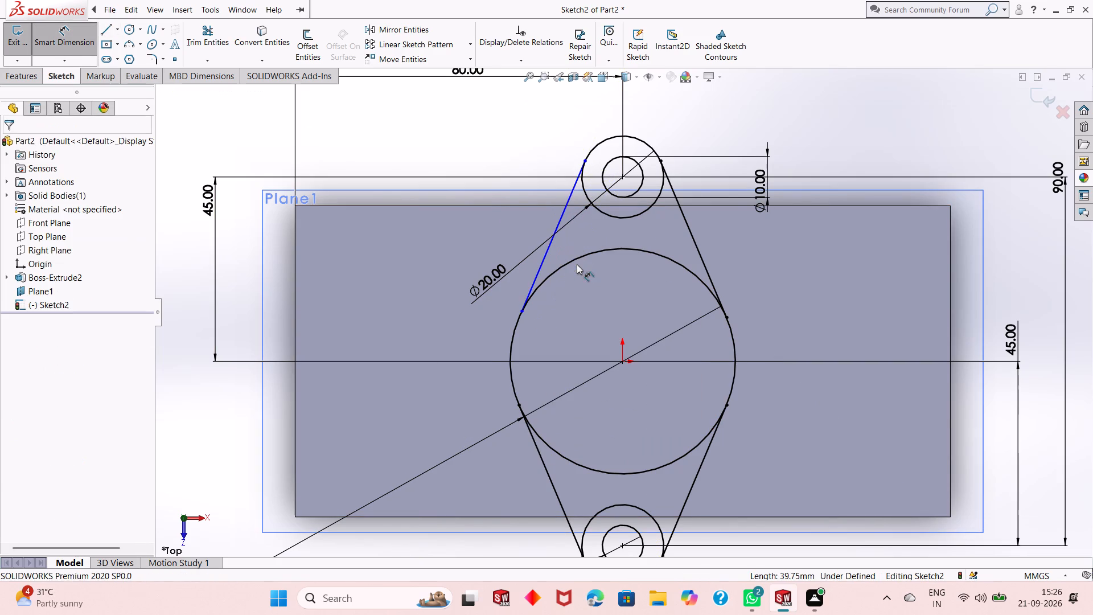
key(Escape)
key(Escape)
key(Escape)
Add a tangent relation between the new upper-left connecting line and the 55 mm circle.
click(558, 222)
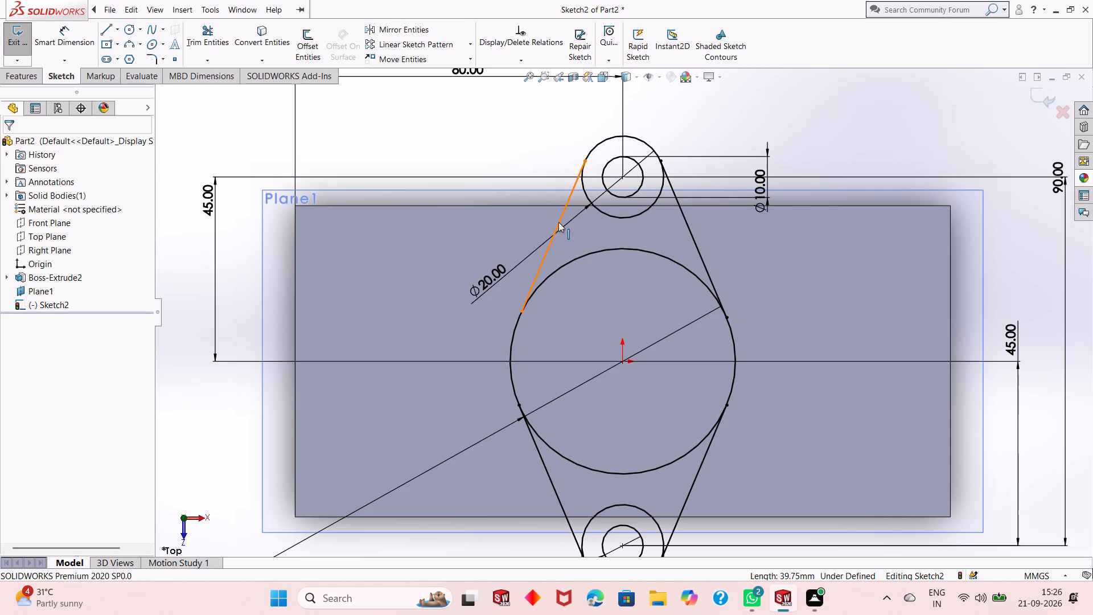
ctrl+click(565, 268)
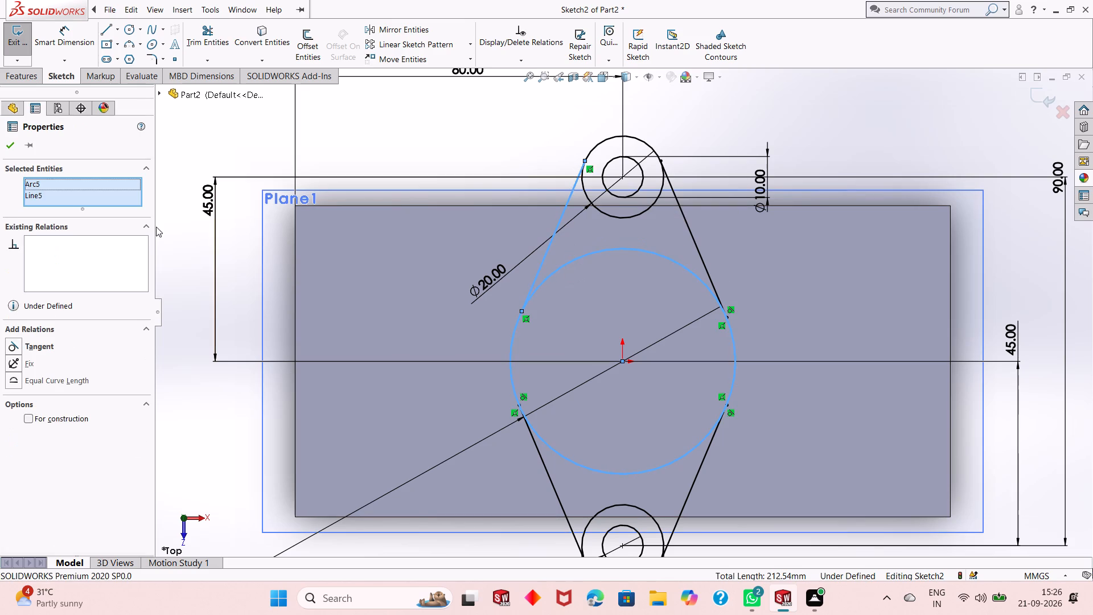
click(17, 346)
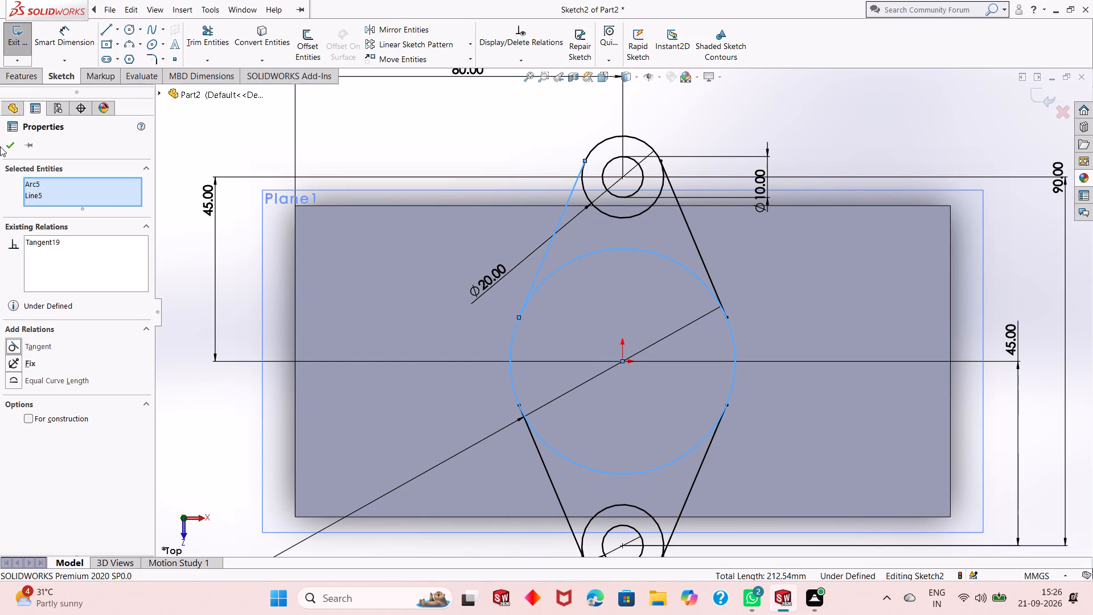
click(10, 145)
Add a tangent relation between the upper-left connecting line and the upper 20 mm circle.
scroll(605, 146, down, 3)
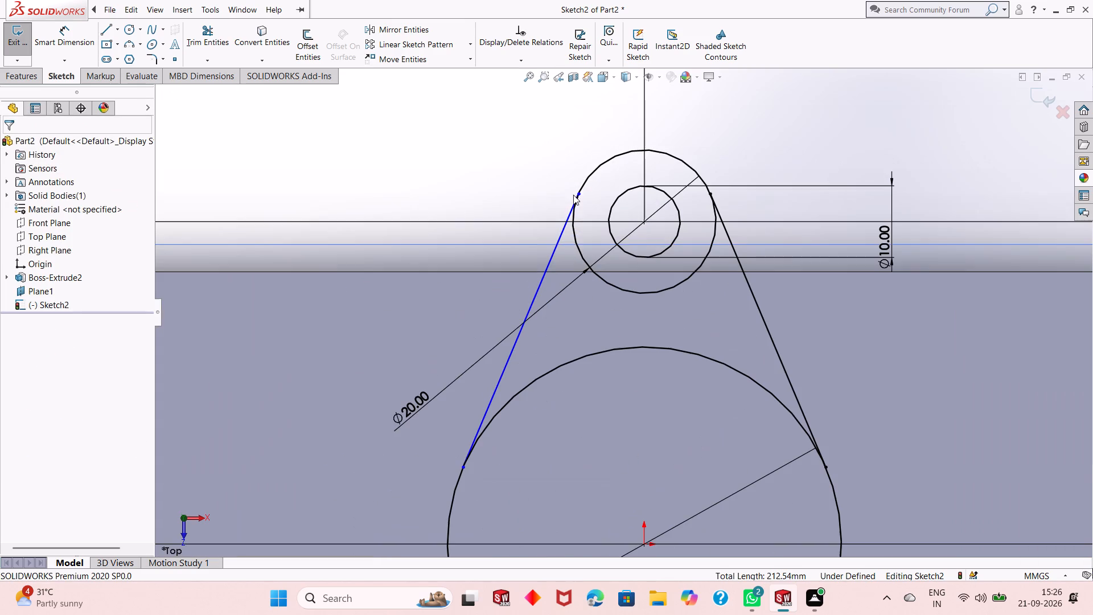
click(563, 228)
ctrl+click(598, 169)
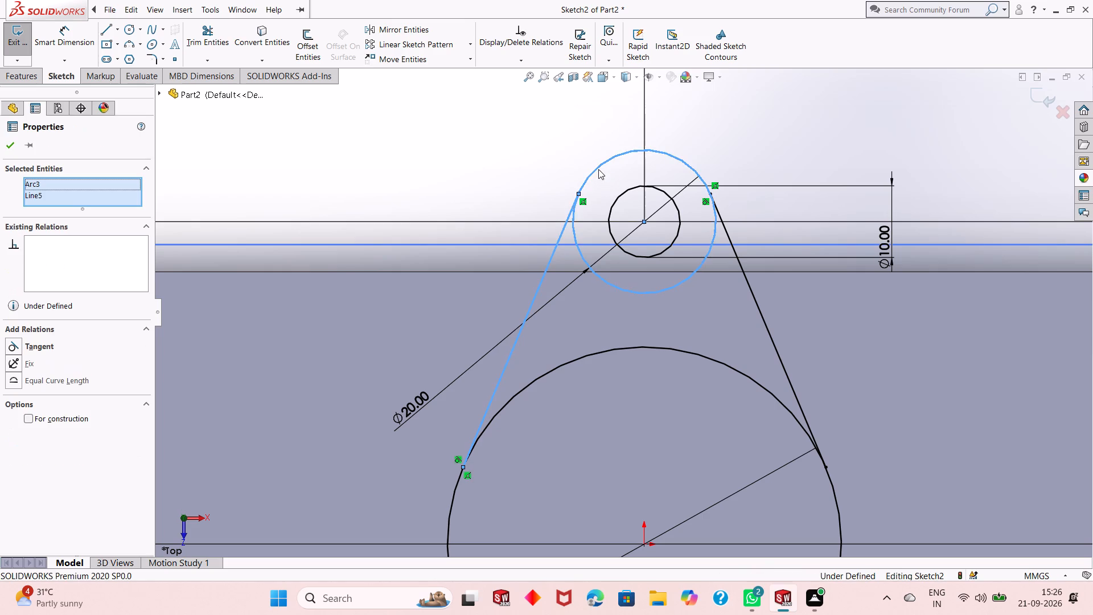
click(14, 346)
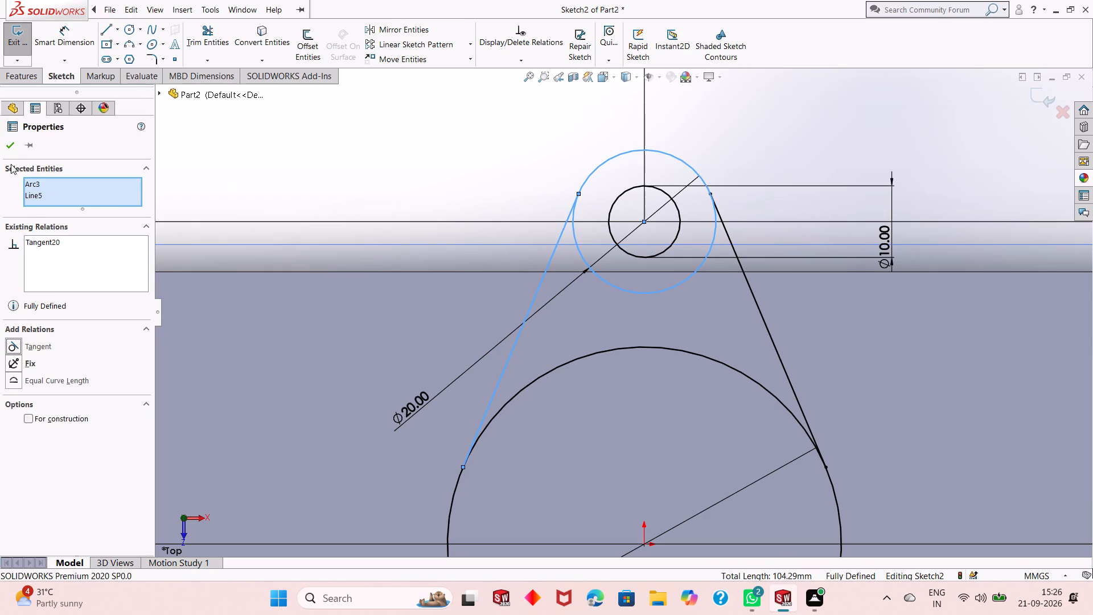
Trim away the 55 mm circle's upper and lower arcs between the tangent lines, leaving only its two side arcs.
click(2, 145)
scroll(550, 282, up, 6)
scroll(647, 470, down, 2)
scroll(622, 404, up, 1)
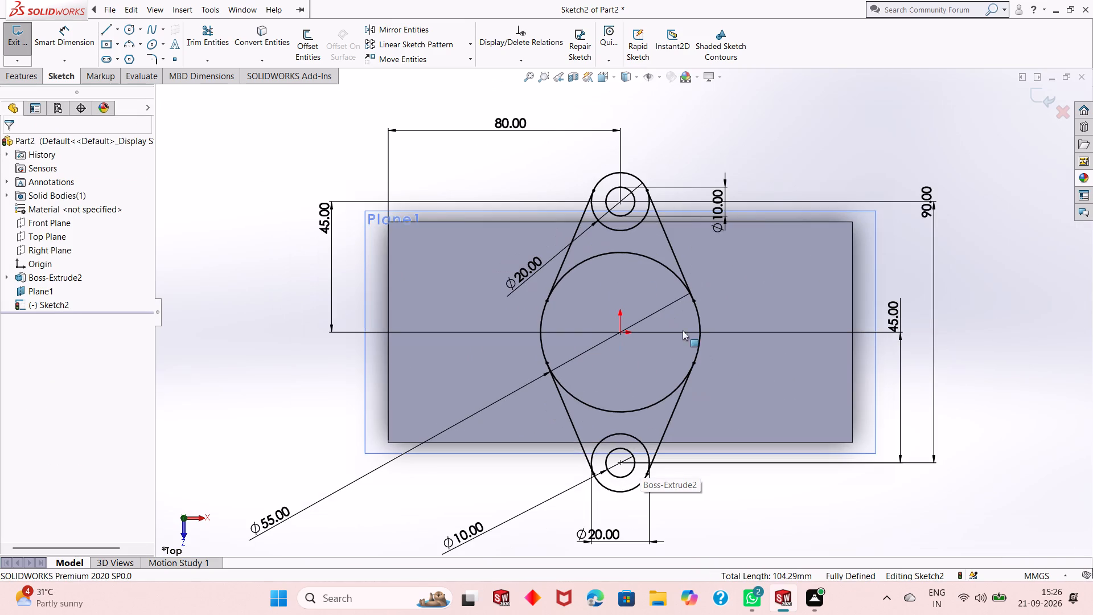
scroll(714, 410, down, 2)
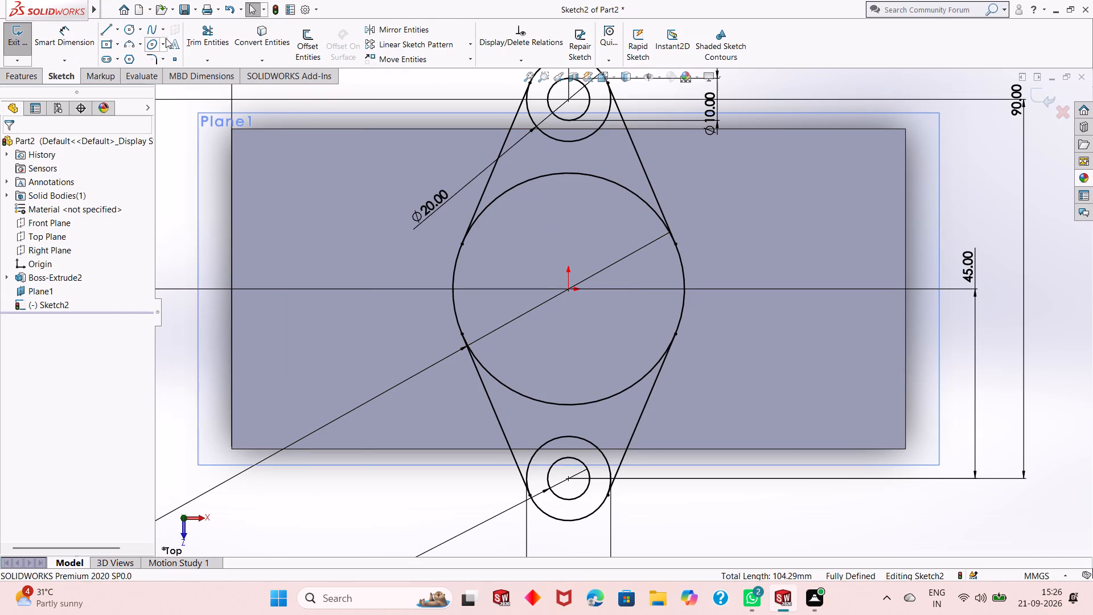
click(211, 38)
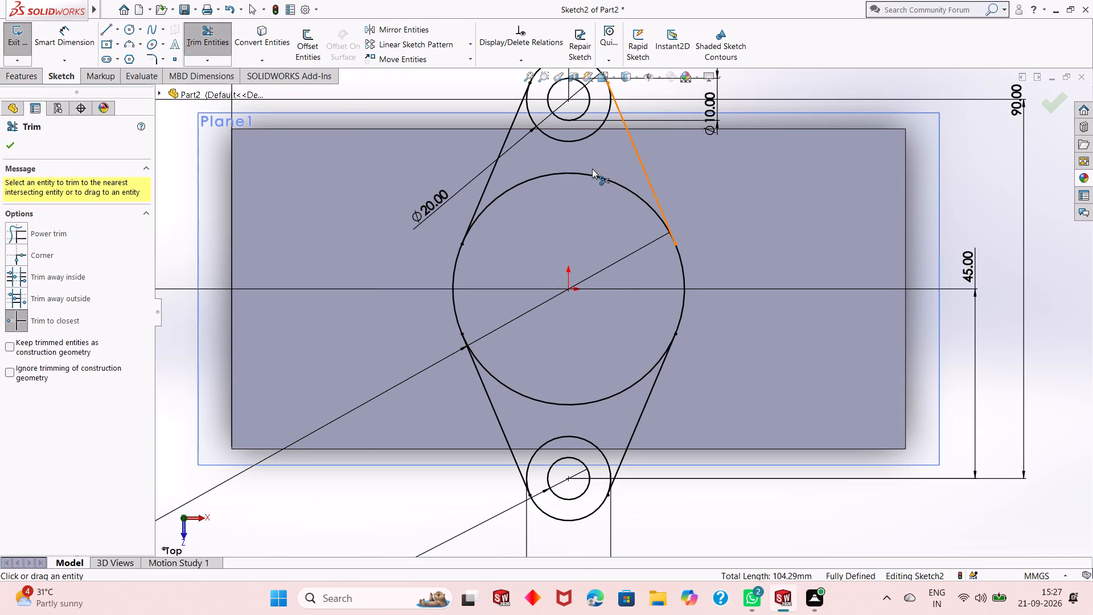
click(590, 175)
click(572, 404)
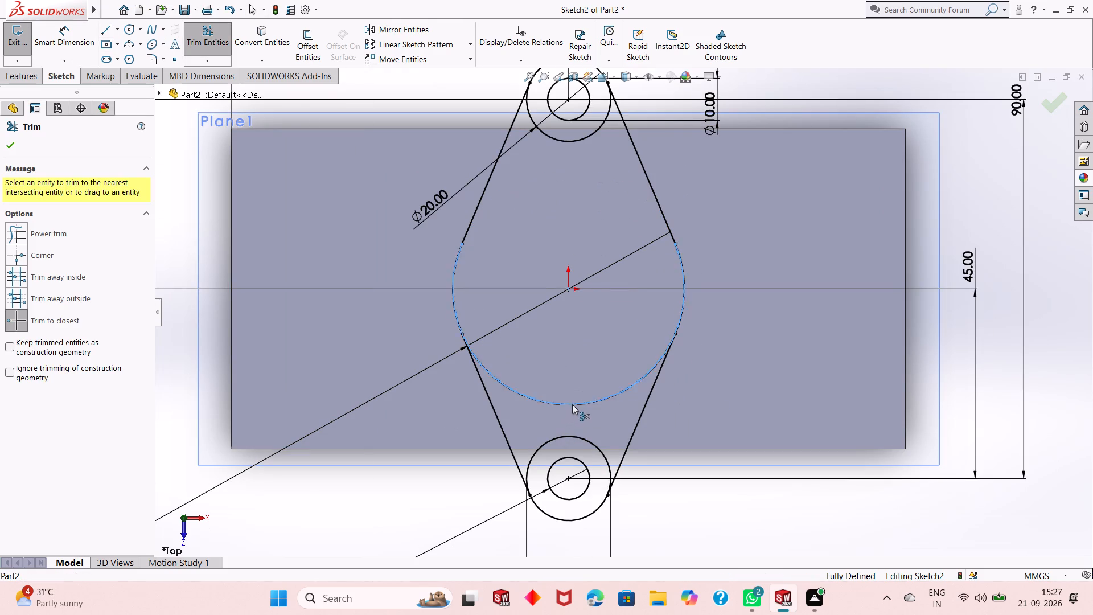
scroll(562, 354, up, 4)
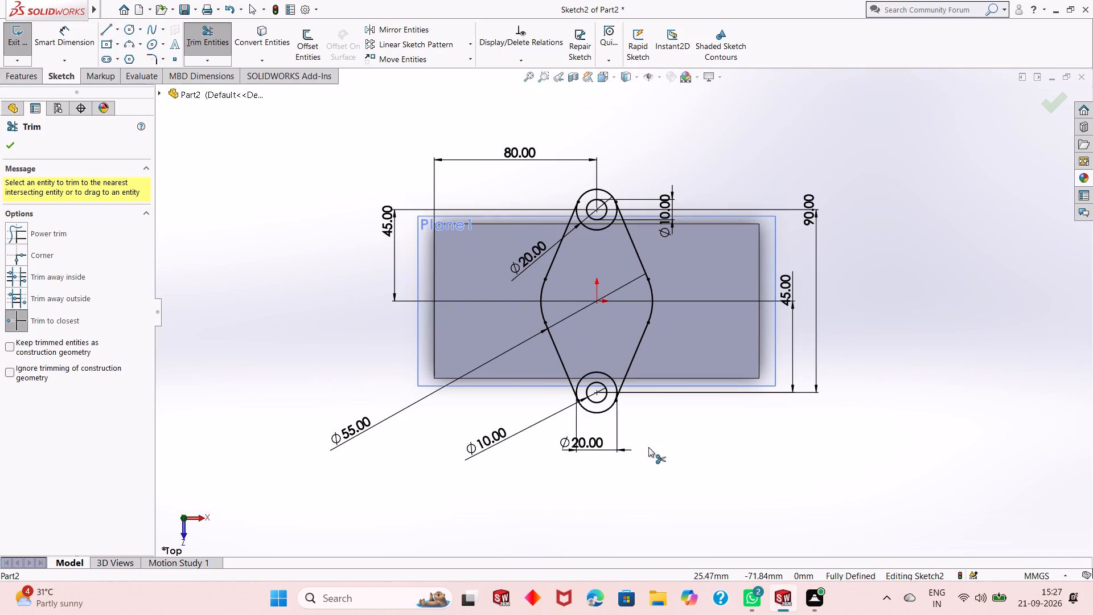
right_click(648, 447)
click(669, 484)
Examine the trimmed flange profile against the plate from several angles.
middle_drag(602, 423, 593, 382)
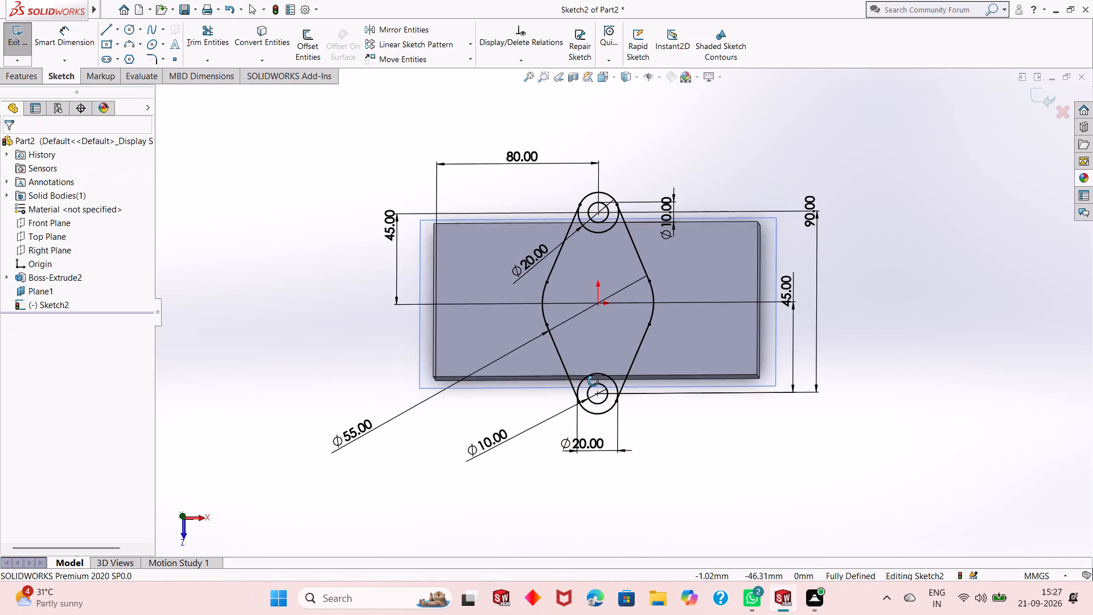
middle_drag(593, 382, 591, 342)
scroll(591, 342, up, 1)
scroll(593, 256, down, 4)
scroll(606, 301, up, 1)
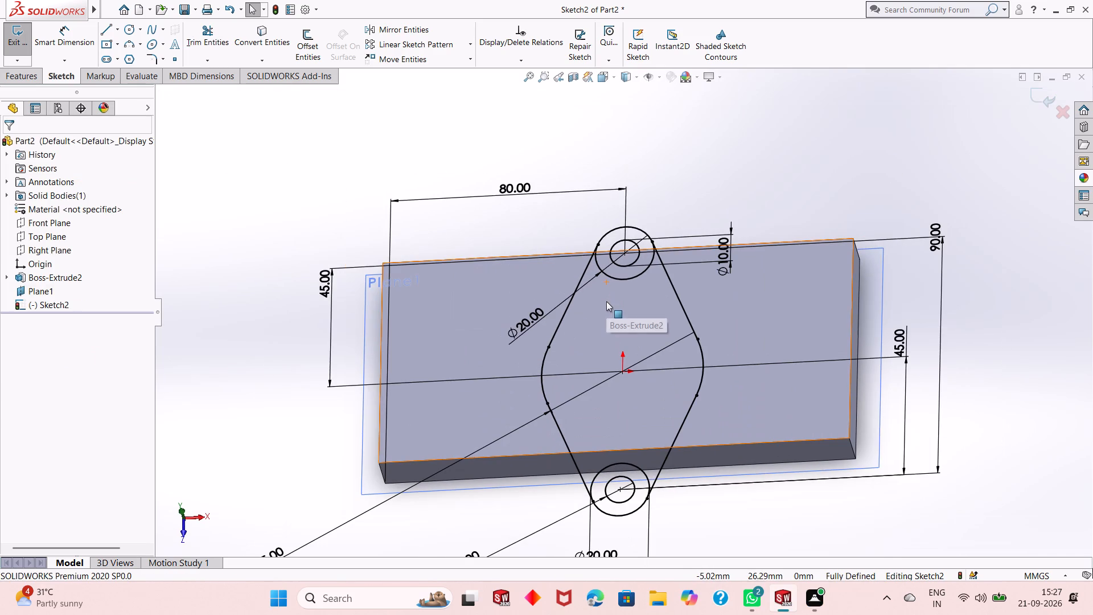
scroll(655, 362, up, 1)
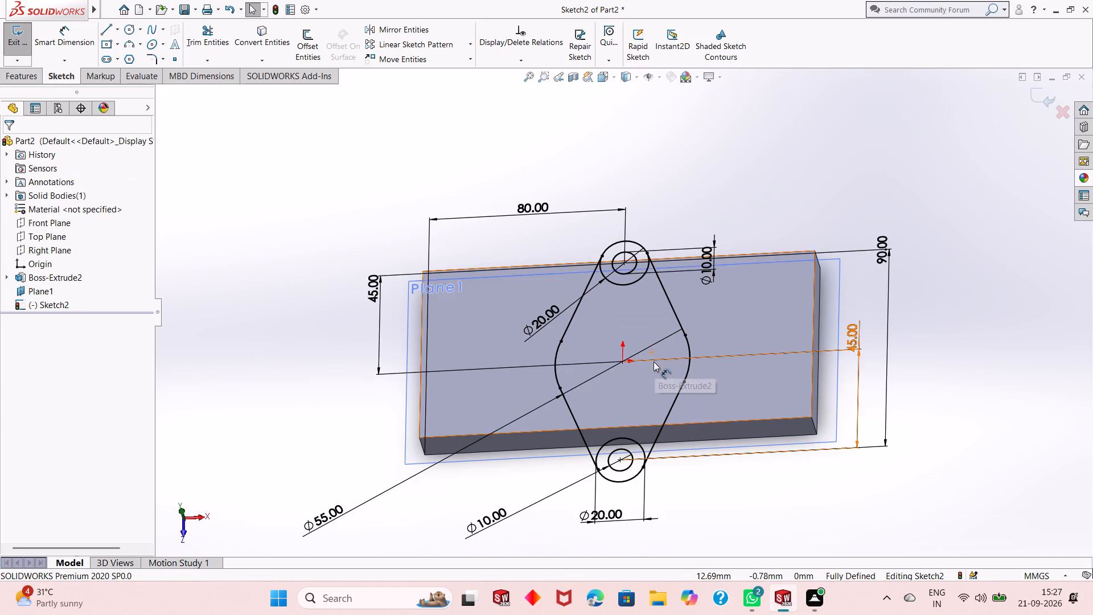
middle_drag(654, 362, 654, 458)
scroll(656, 388, down, 4)
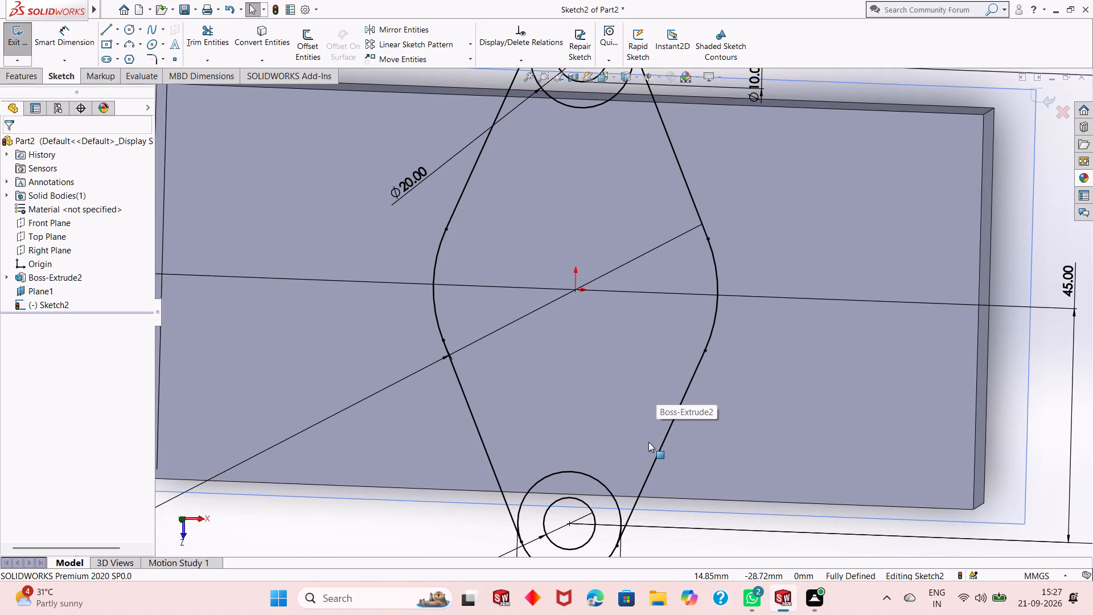
middle_drag(648, 442, 648, 223)
scroll(620, 400, up, 1)
middle_drag(620, 401, 642, 372)
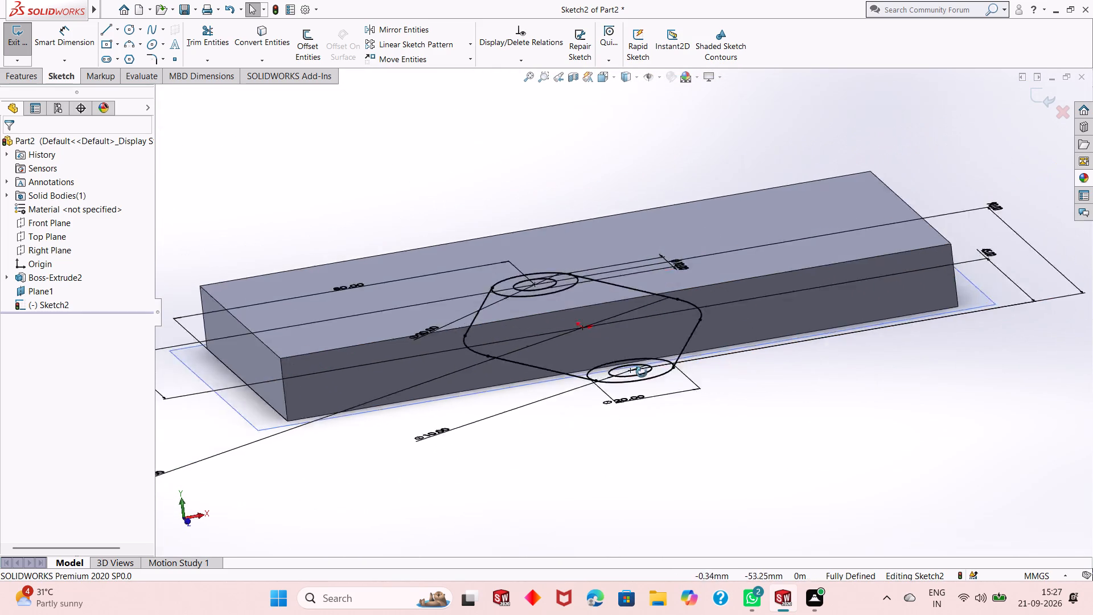
middle_drag(642, 372, 723, 476)
scroll(723, 476, up, 1)
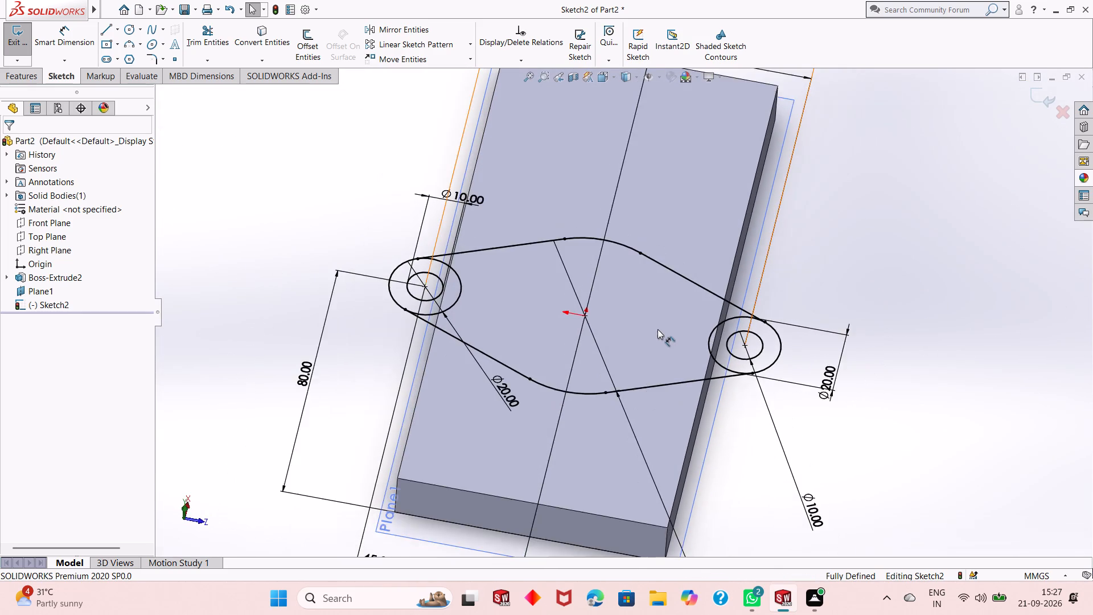
scroll(658, 326, down, 3)
scroll(657, 325, up, 3)
middle_drag(558, 383, 615, 244)
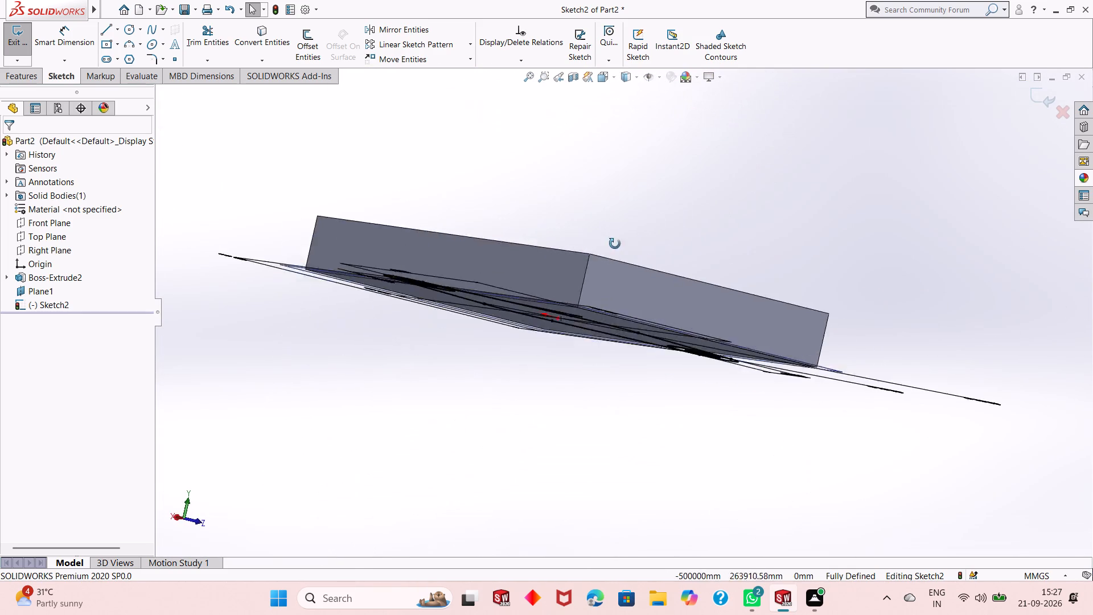
middle_drag(615, 244, 617, 407)
scroll(617, 407, up, 1)
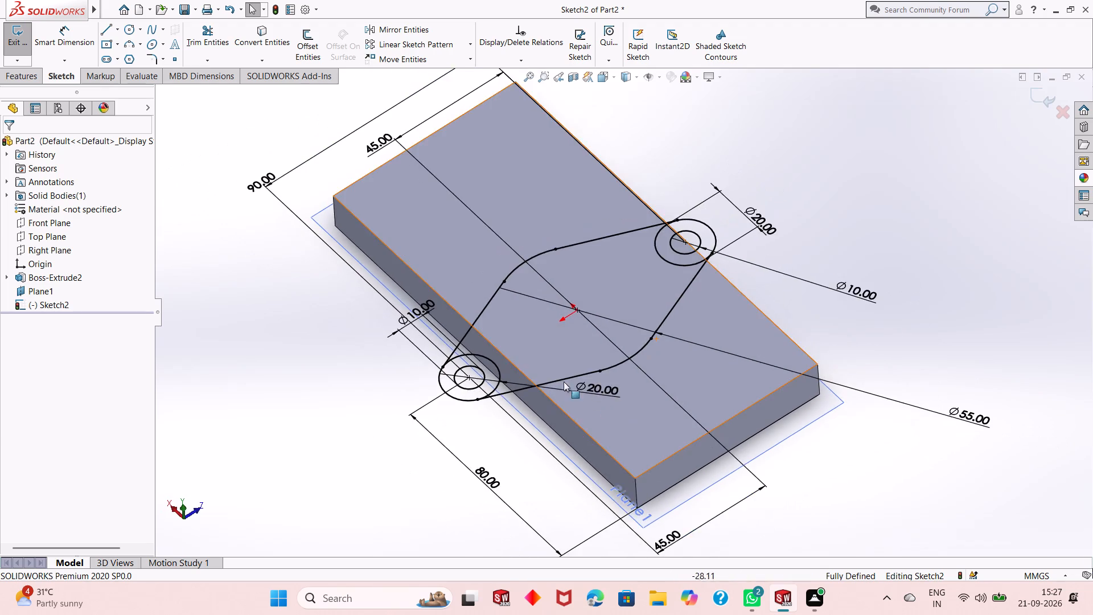
scroll(504, 355, down, 3)
scroll(538, 380, up, 3)
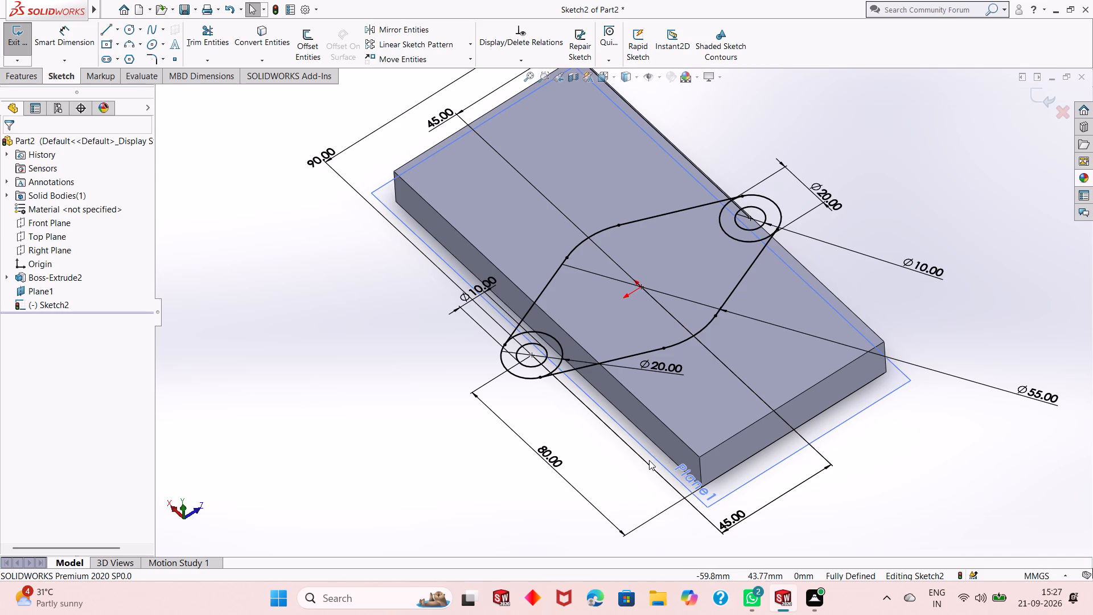
scroll(580, 291, down, 3)
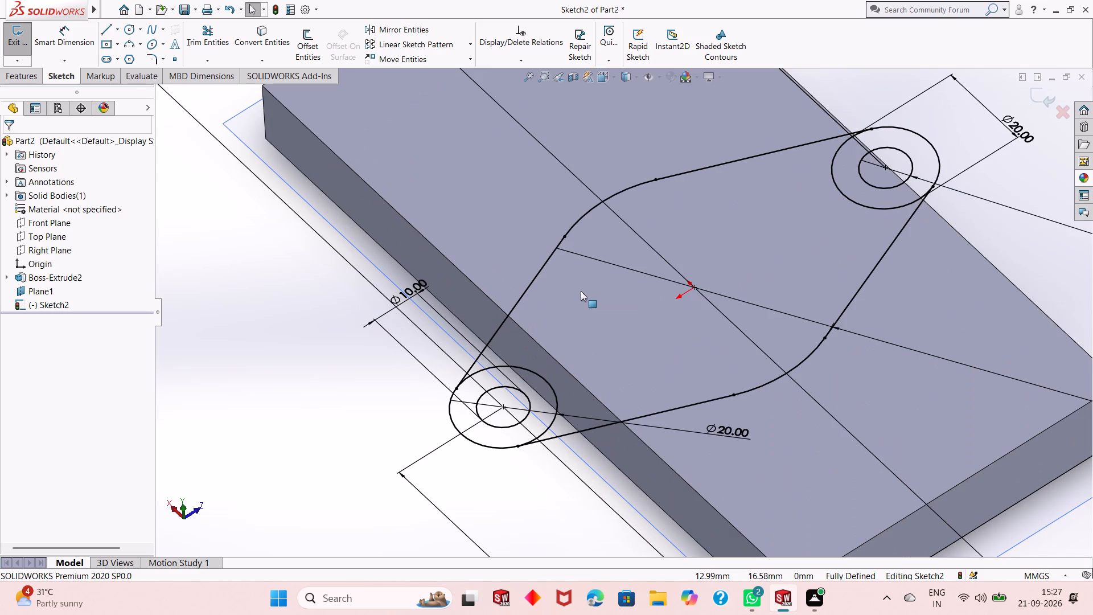
Trim away the inner arcs of both 20 mm circles between the tangent lines to leave one closed outer outline.
key(ctrl+8)
key(Escape)
scroll(643, 243, down, 2)
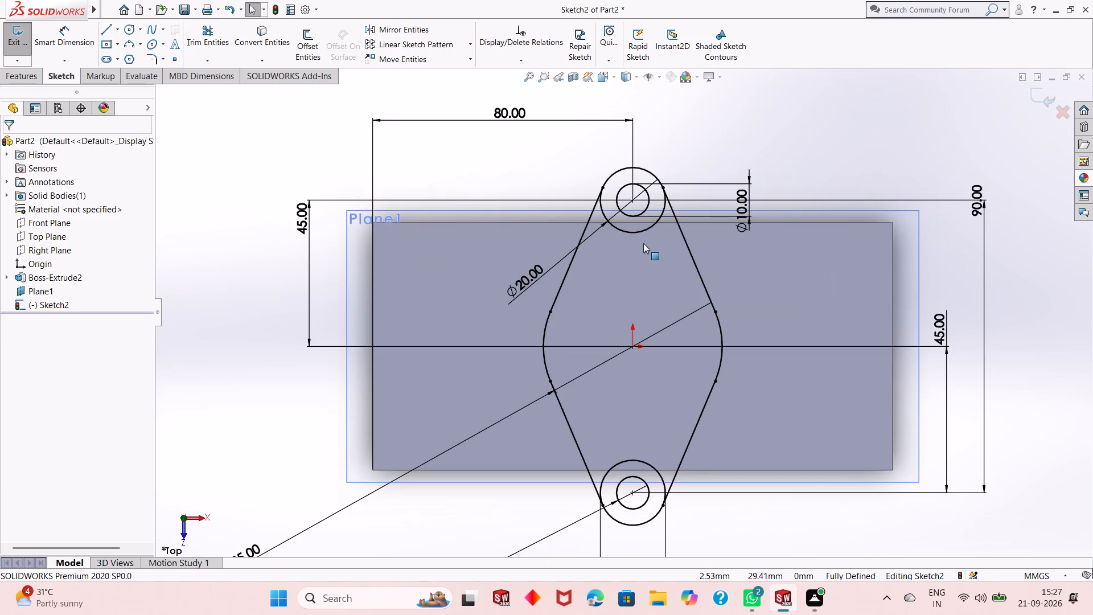
scroll(650, 245, down, 1)
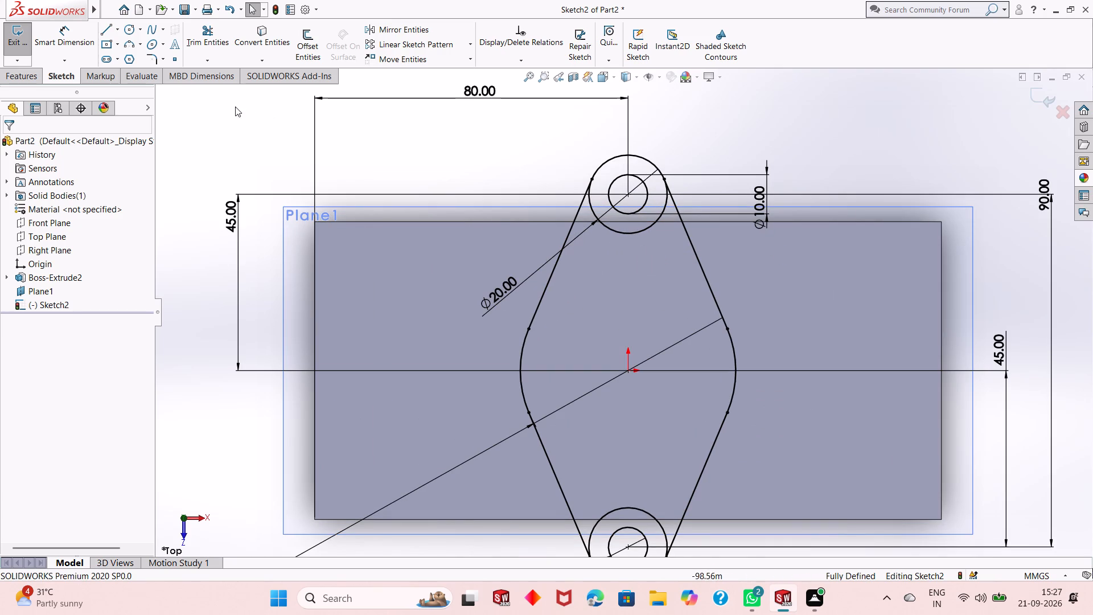
click(211, 38)
scroll(635, 225, down, 4)
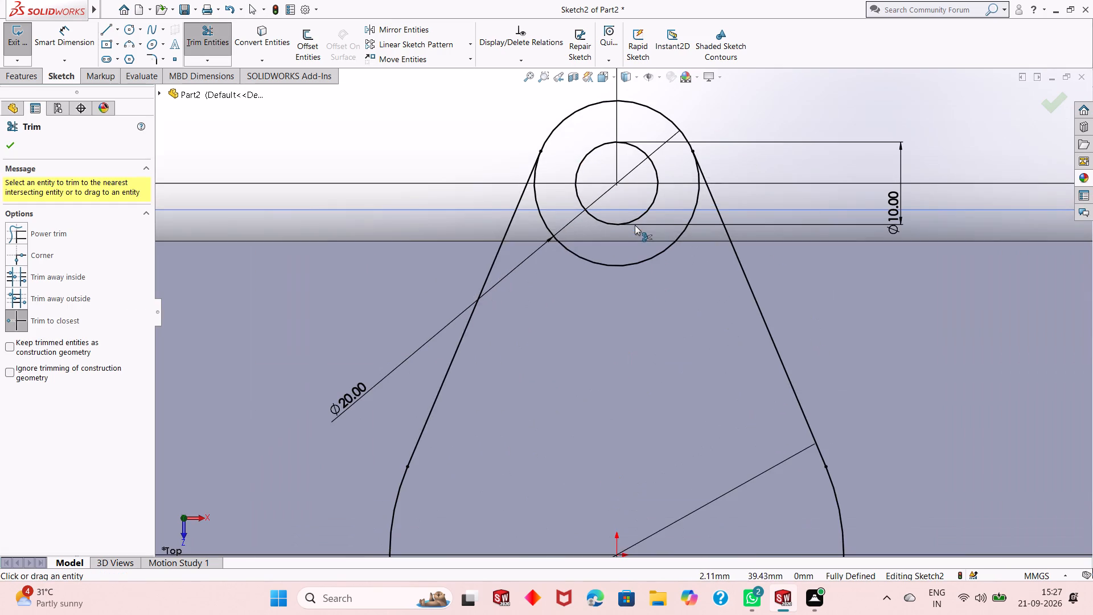
scroll(635, 225, down, 1)
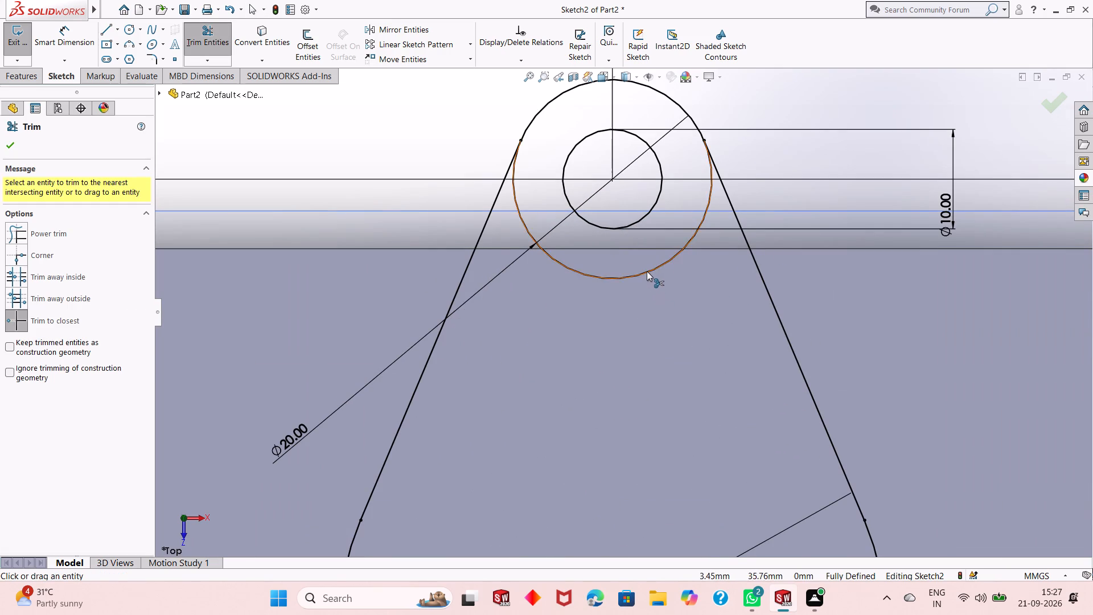
click(647, 272)
scroll(554, 298, up, 11)
scroll(630, 439, down, 7)
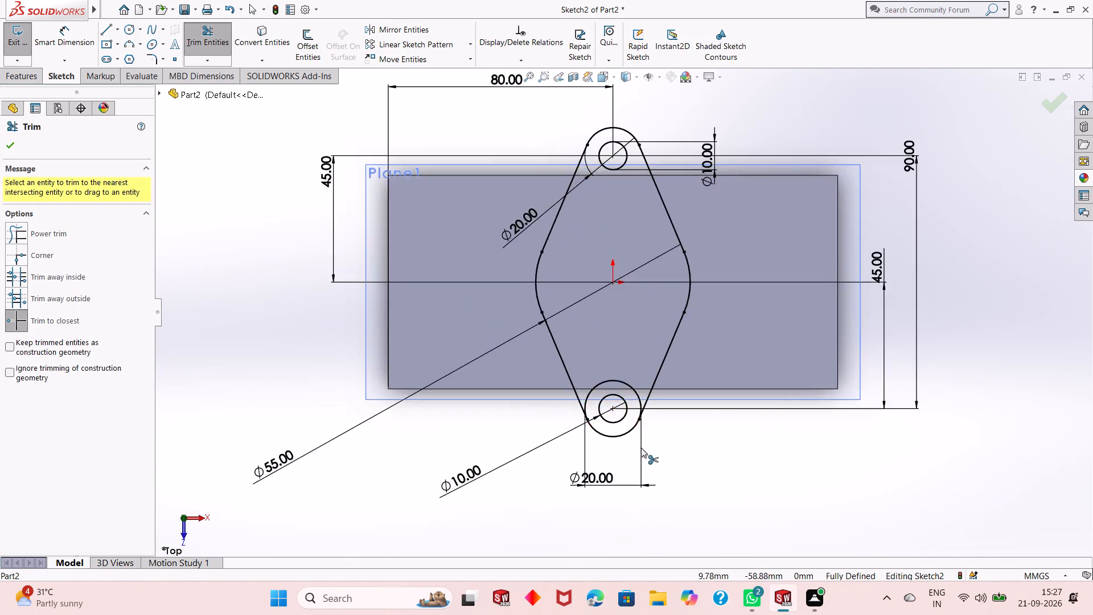
scroll(641, 448, down, 3)
click(595, 273)
scroll(585, 332, up, 4)
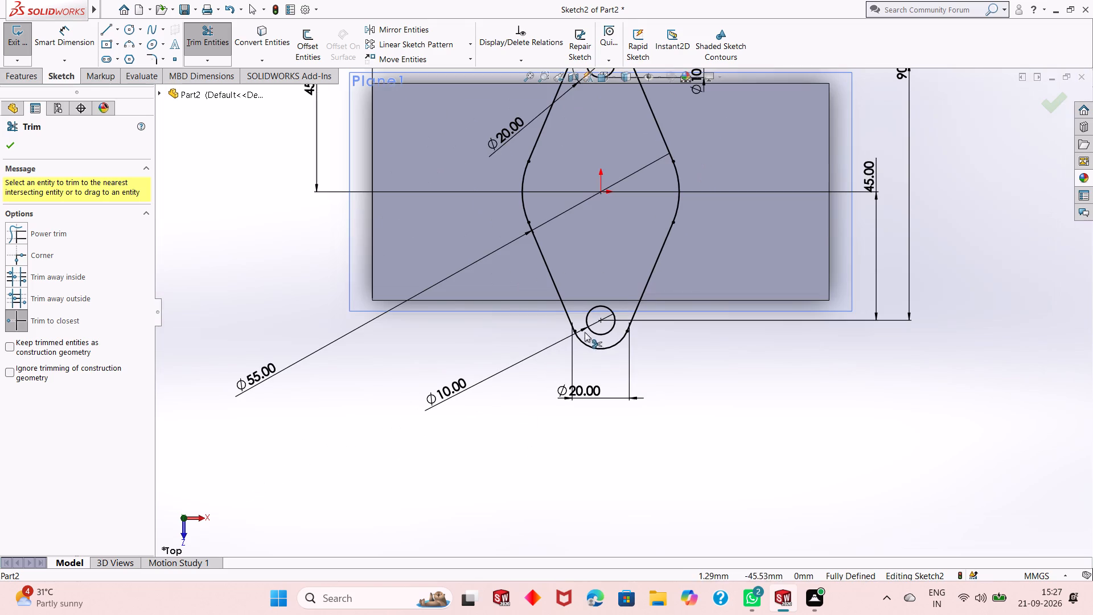
right_click(675, 392)
click(704, 426)
Inspect the closed flange outline and its two 10 mm holes relative to the plate from both sides.
scroll(640, 405, up, 3)
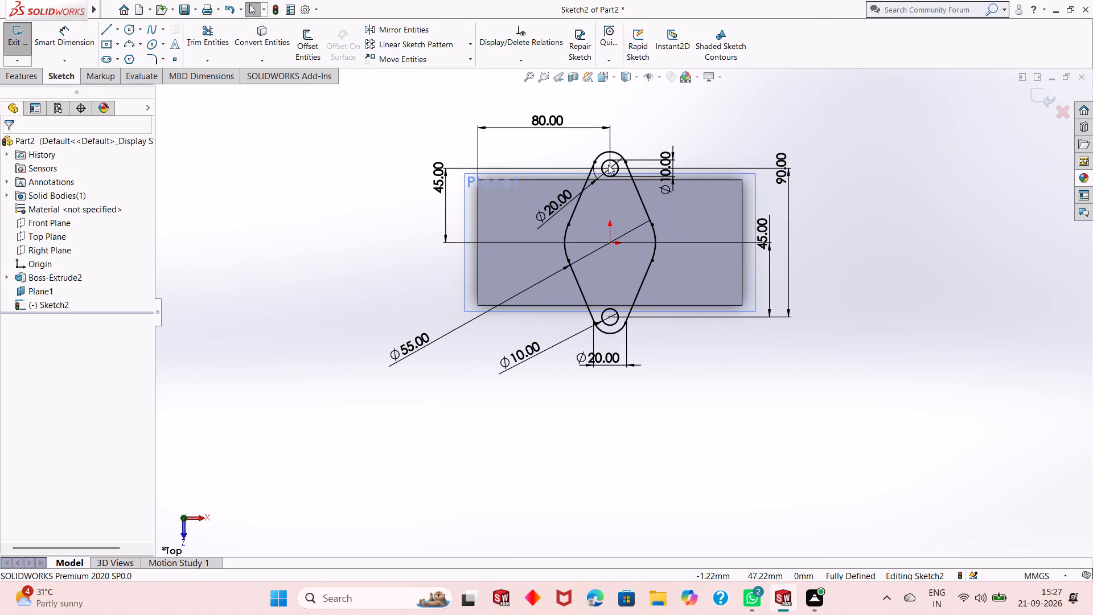
scroll(608, 165, down, 2)
middle_drag(656, 313, 648, 168)
scroll(648, 168, up, 1)
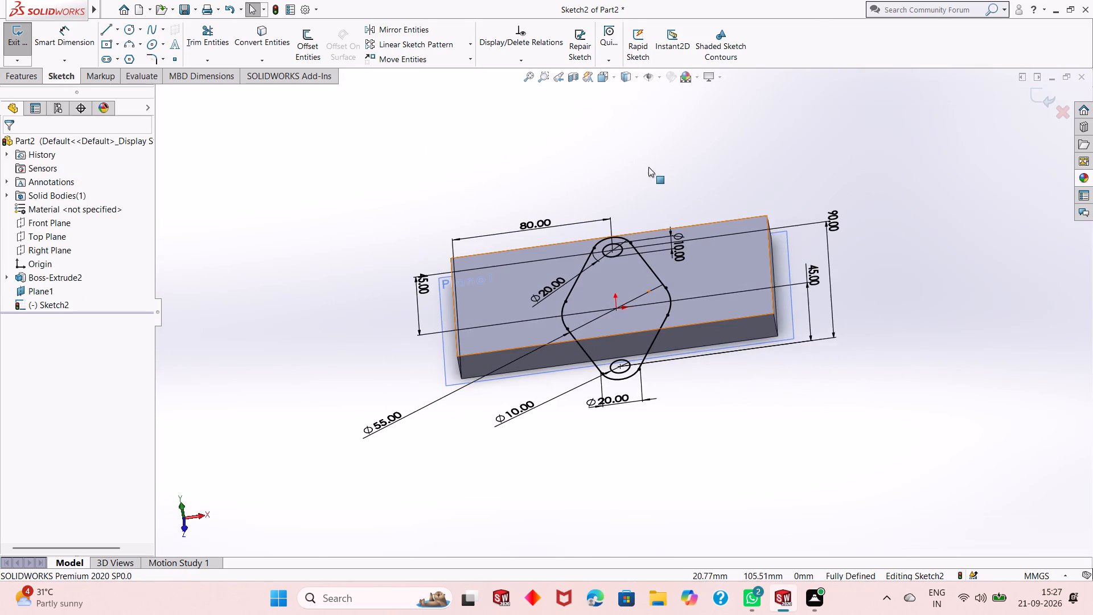
scroll(651, 261, down, 3)
middle_drag(611, 289, 610, 335)
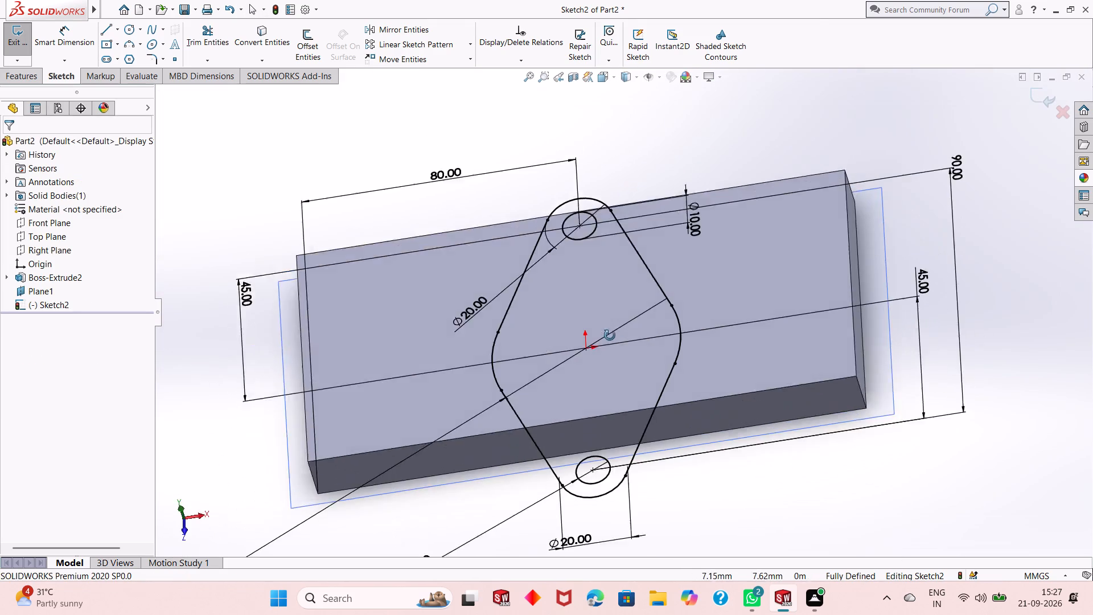
middle_drag(610, 335, 804, 379)
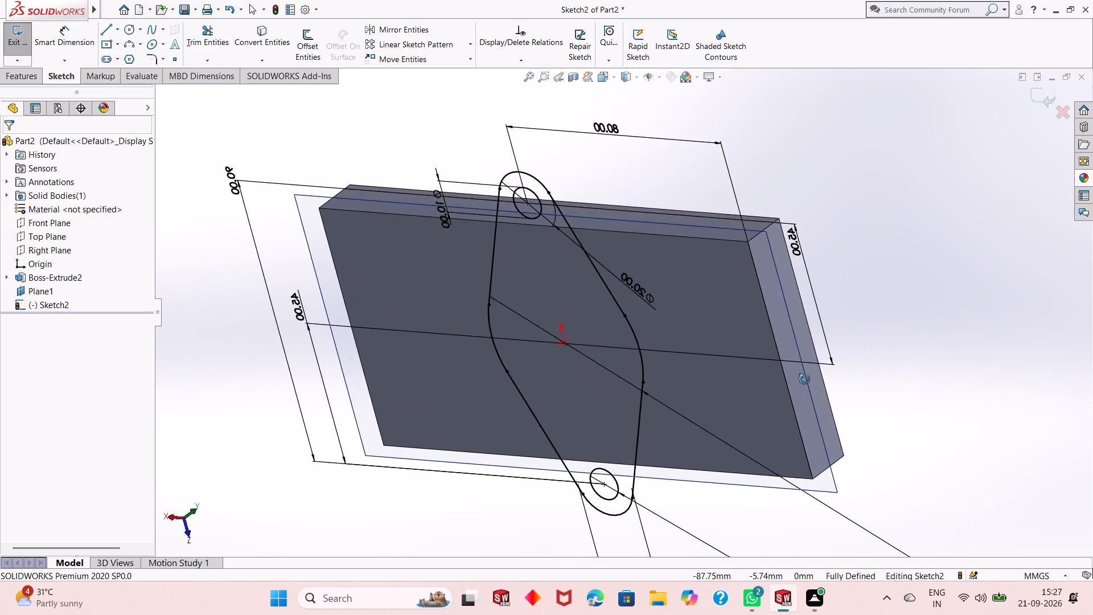
middle_drag(804, 379, 562, 348)
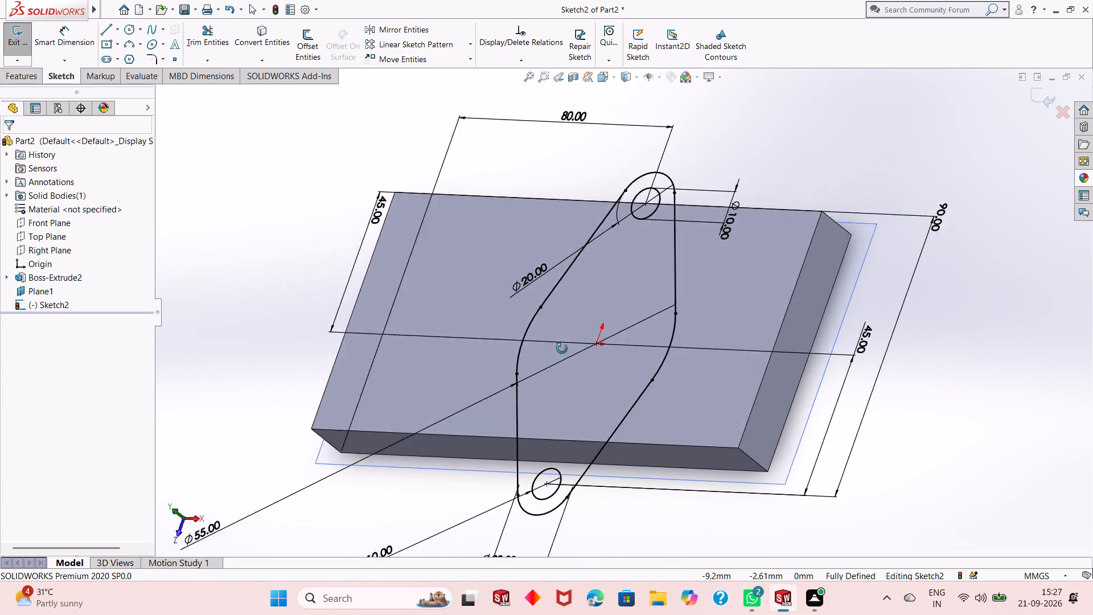
middle_drag(562, 348, 754, 388)
scroll(509, 339, up, 1)
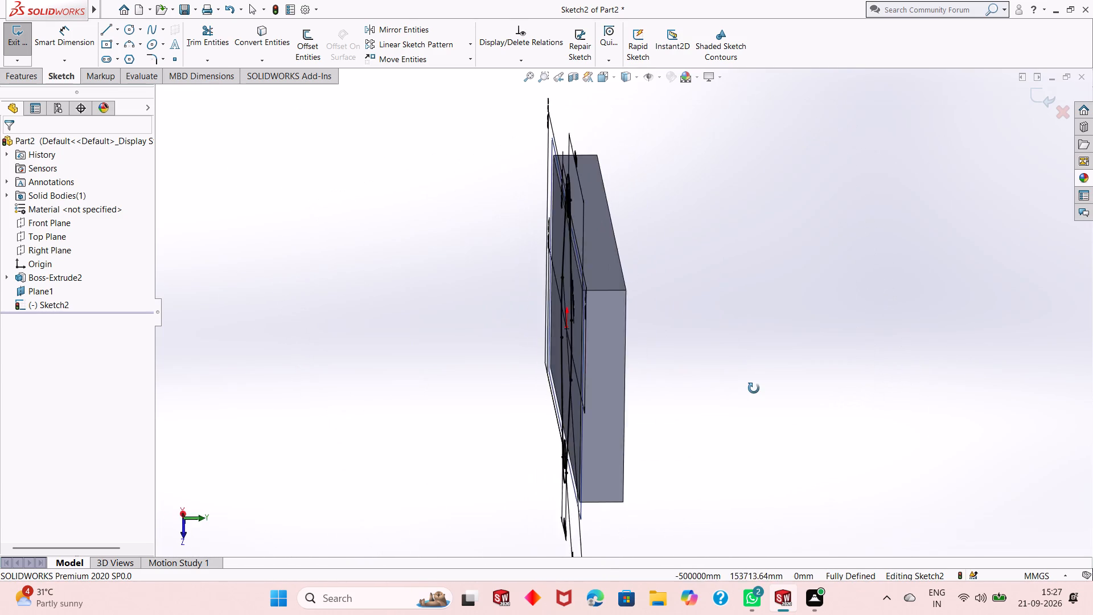
middle_drag(754, 388, 623, 348)
scroll(610, 245, down, 3)
scroll(597, 274, up, 3)
middle_drag(601, 323, 599, 358)
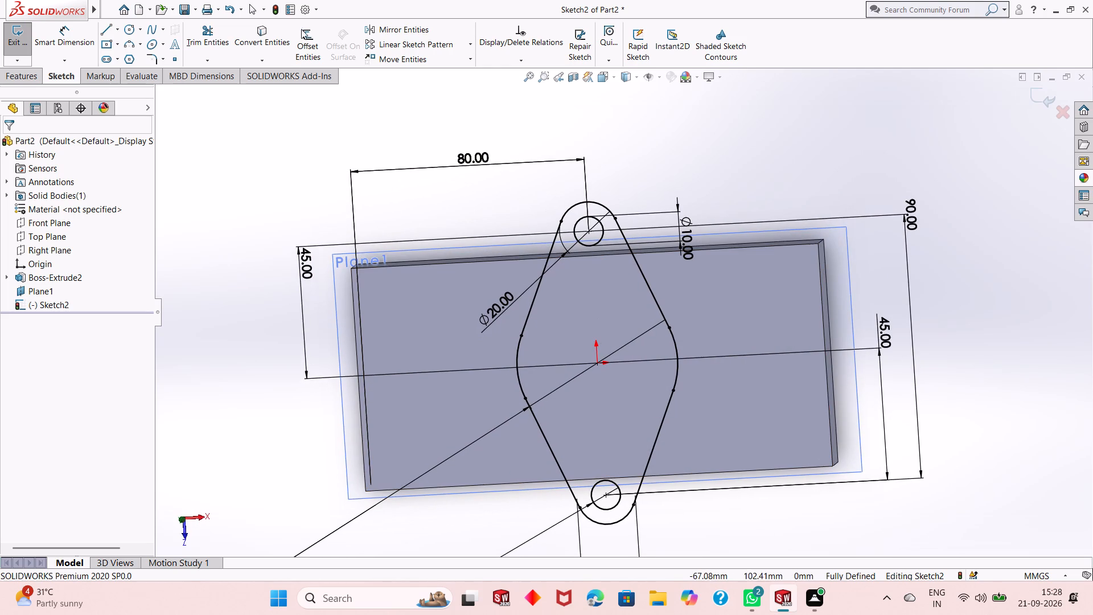
Extrude the flange profile as a 15 mm blind boss from the sketch plane, merged with the plate.
click(27, 79)
click(17, 34)
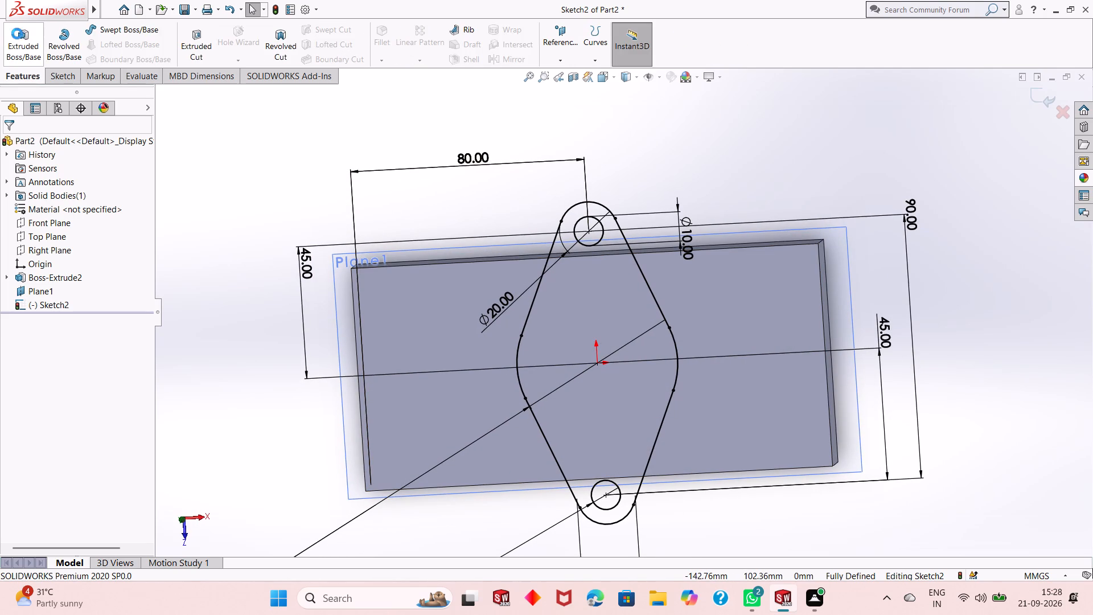
middle_drag(490, 319, 511, 170)
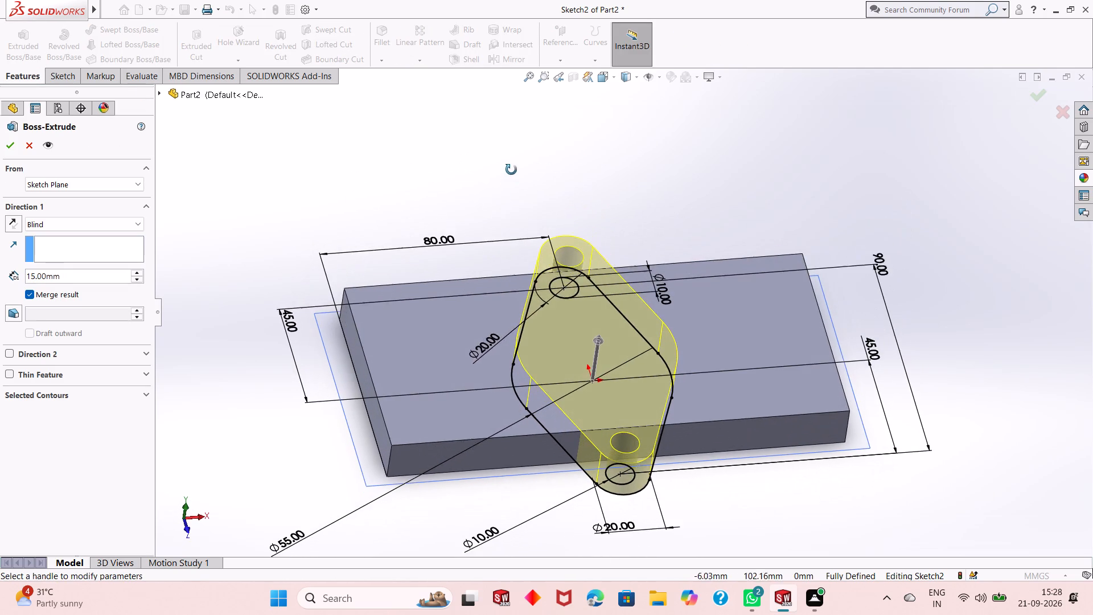
middle_drag(511, 170, 511, 169)
middle_drag(609, 327, 548, 212)
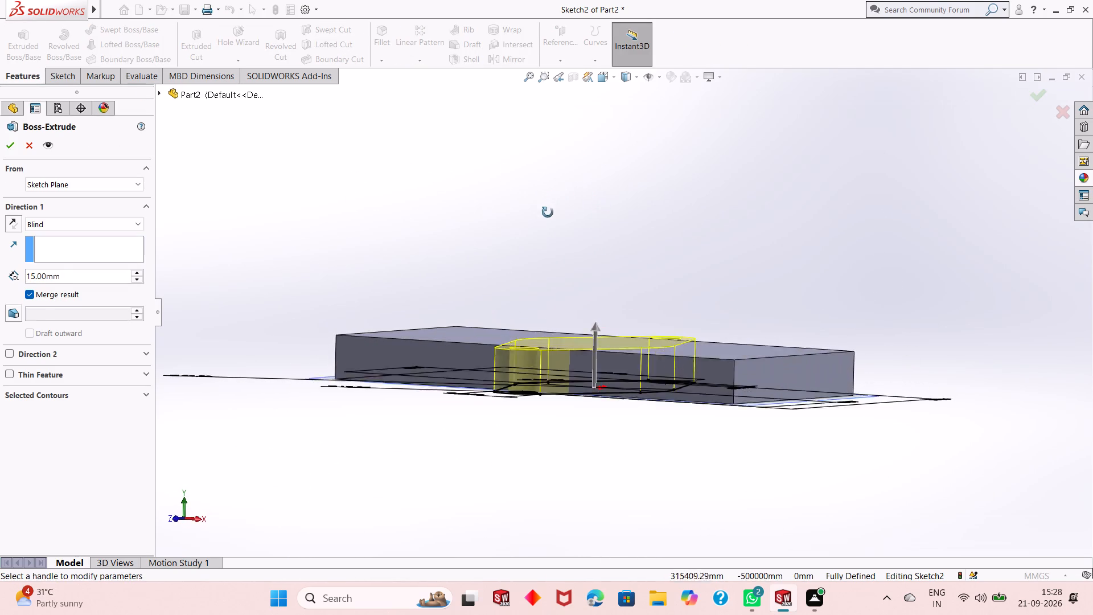
middle_drag(548, 212, 546, 244)
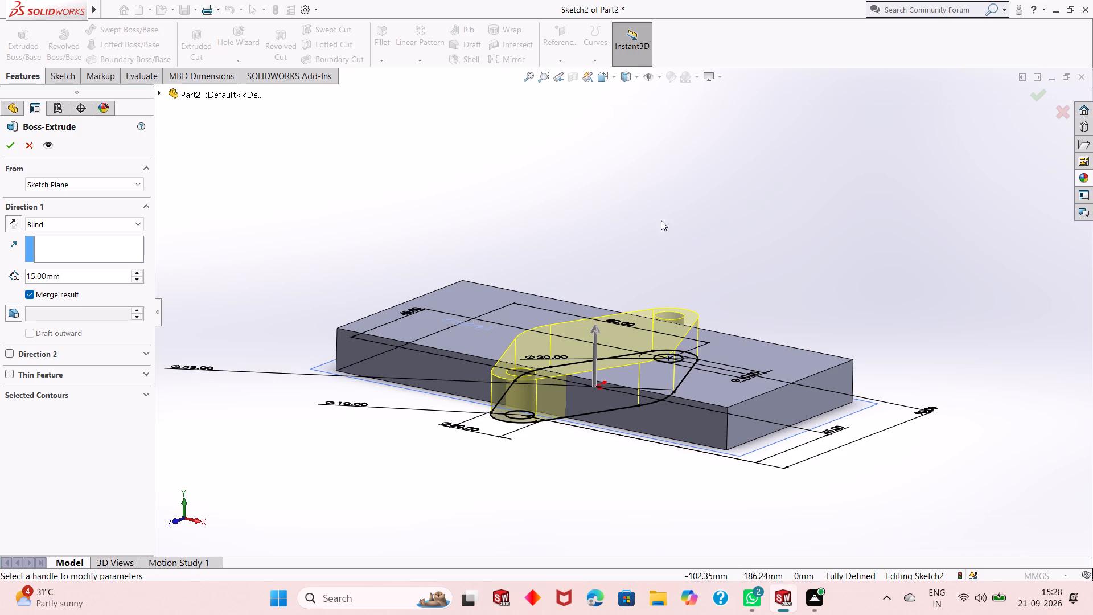
scroll(682, 384, down, 2)
scroll(617, 387, up, 2)
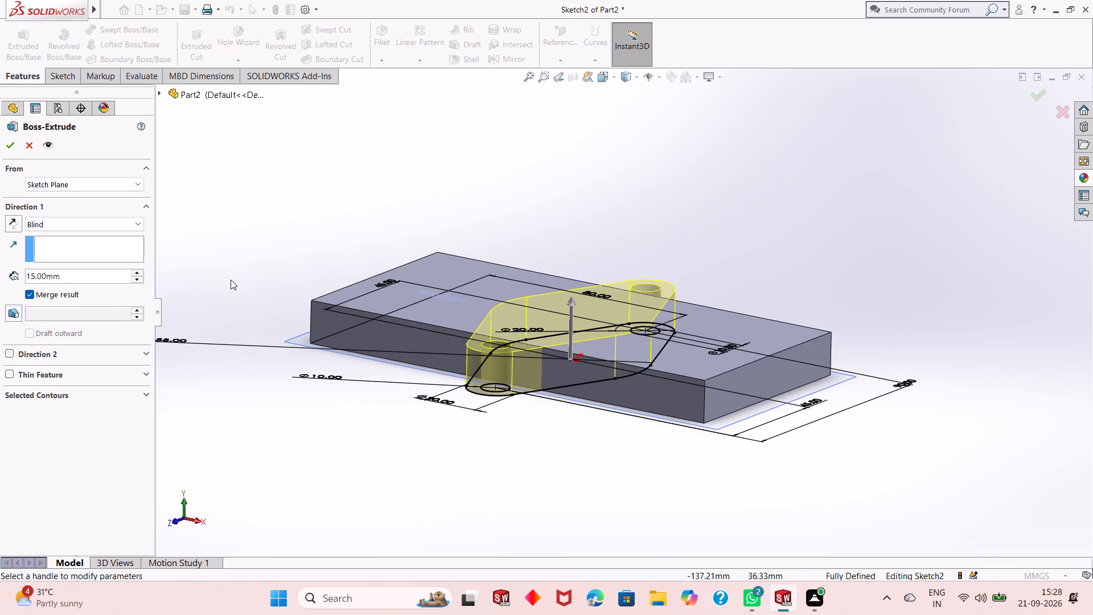
click(11, 146)
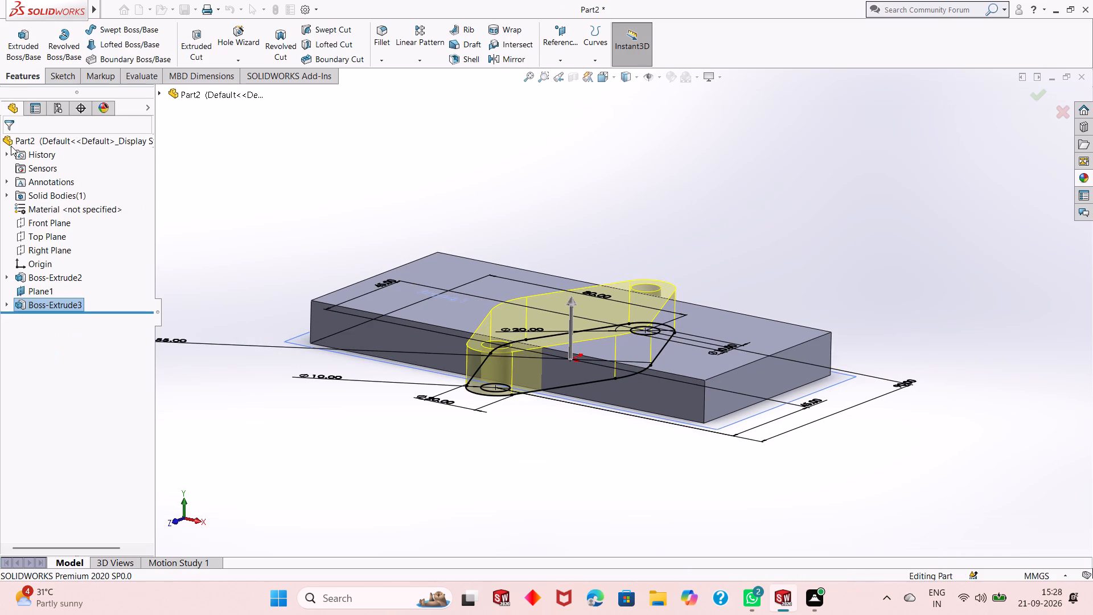
key(Escape)
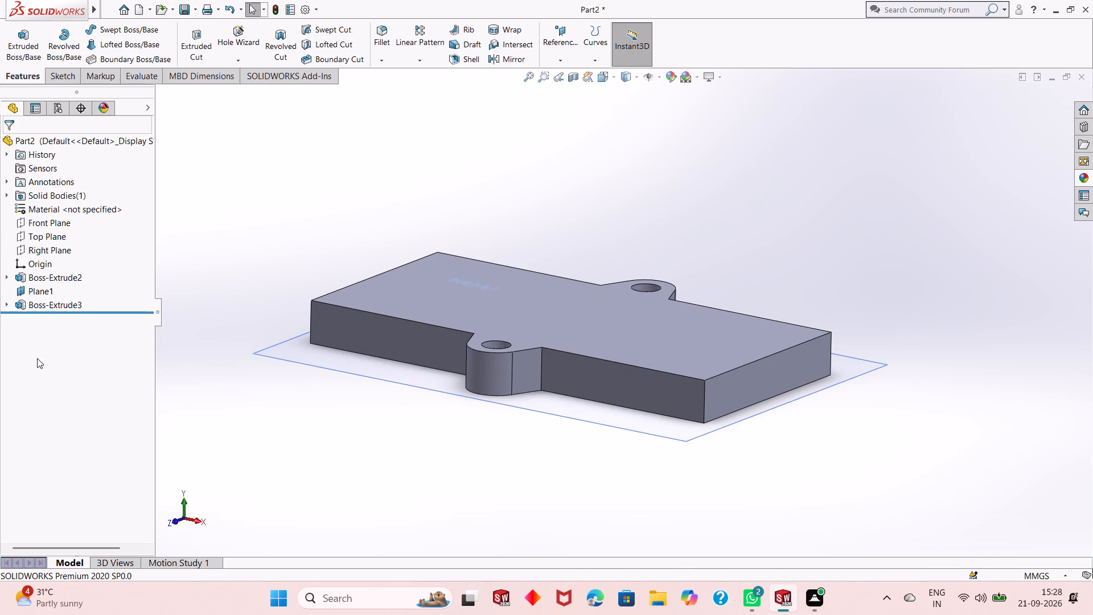
Set the base plate's blind extrusion depth to 10 mm.
click(71, 277)
click(80, 247)
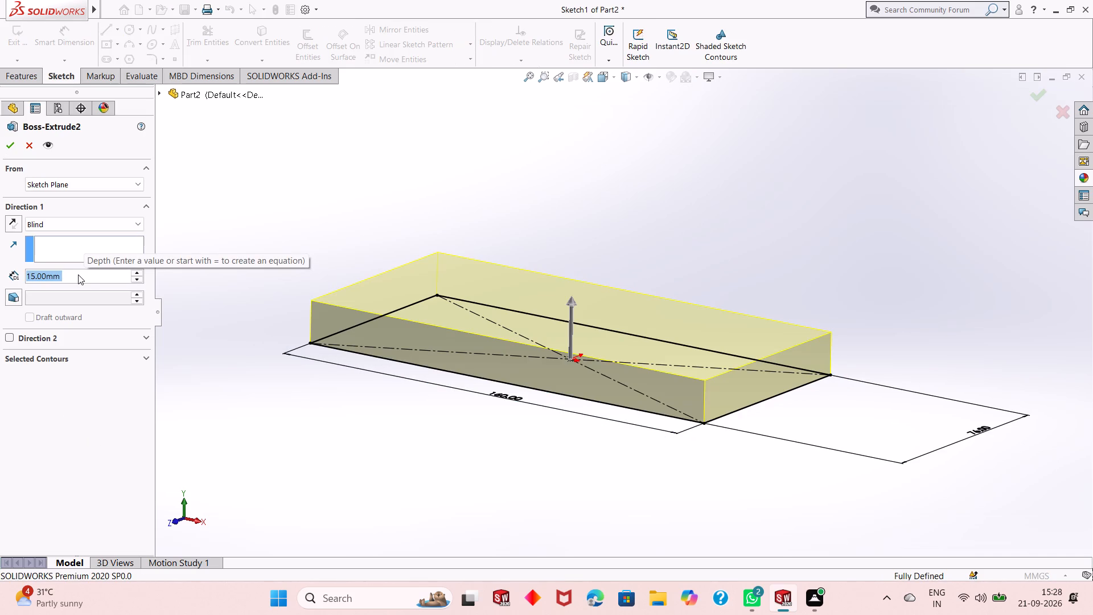
text(10)
key(Return)
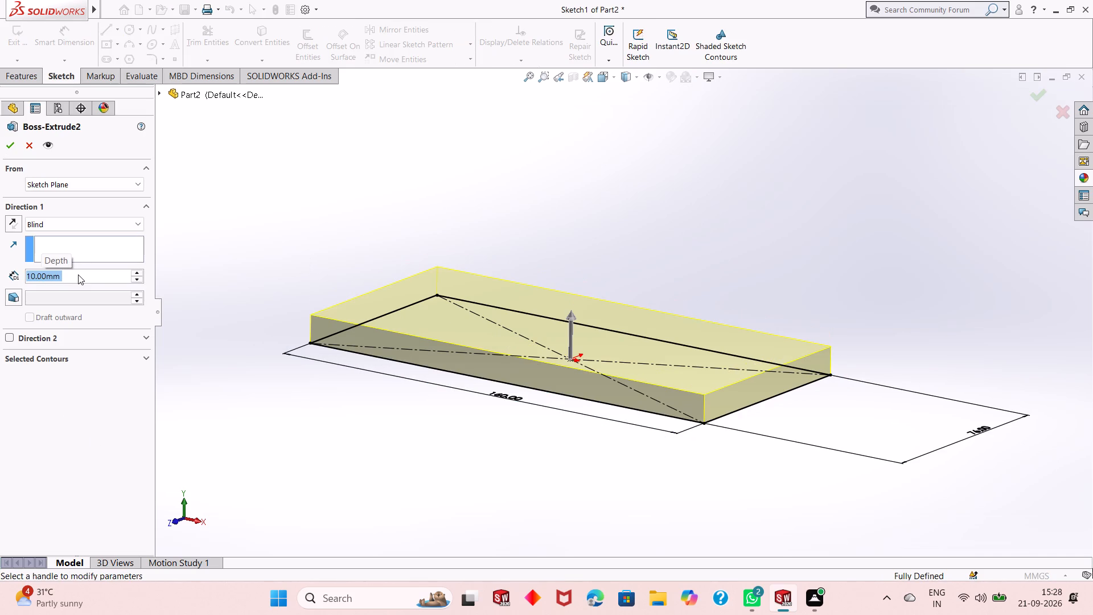
click(17, 147)
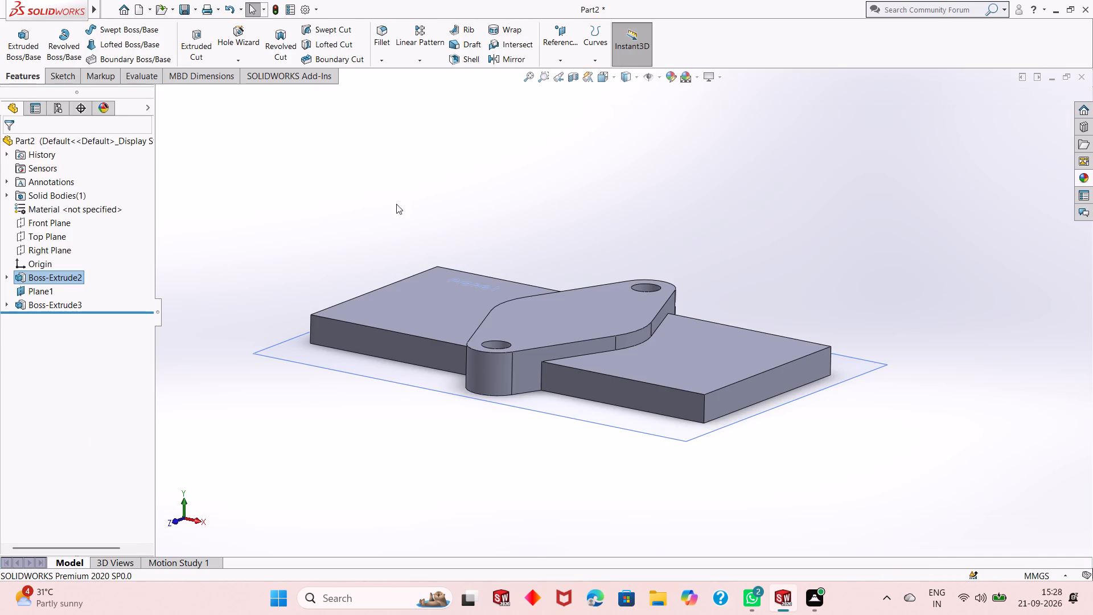
key(Escape)
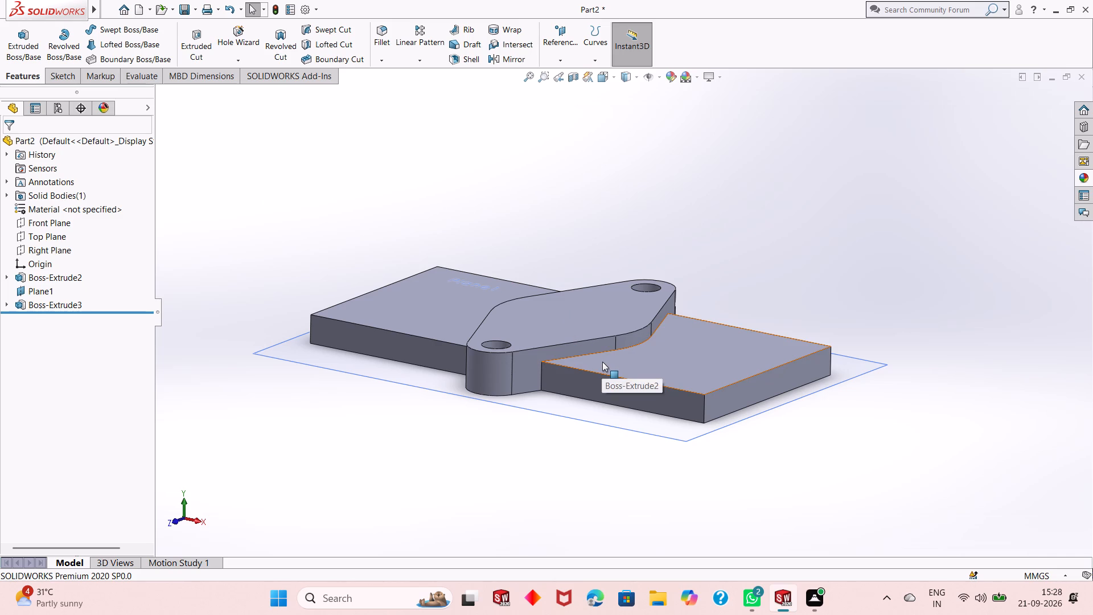
Examine how the flange stands relative to the thinner plate from above, below and the sides.
middle_drag(657, 370, 646, 359)
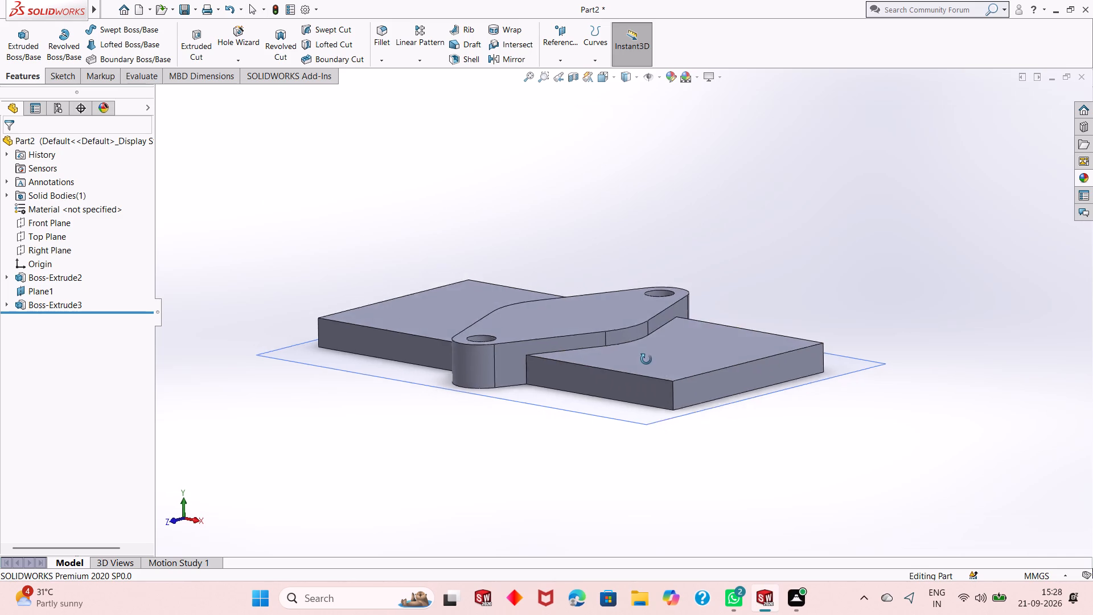
middle_drag(646, 359, 695, 394)
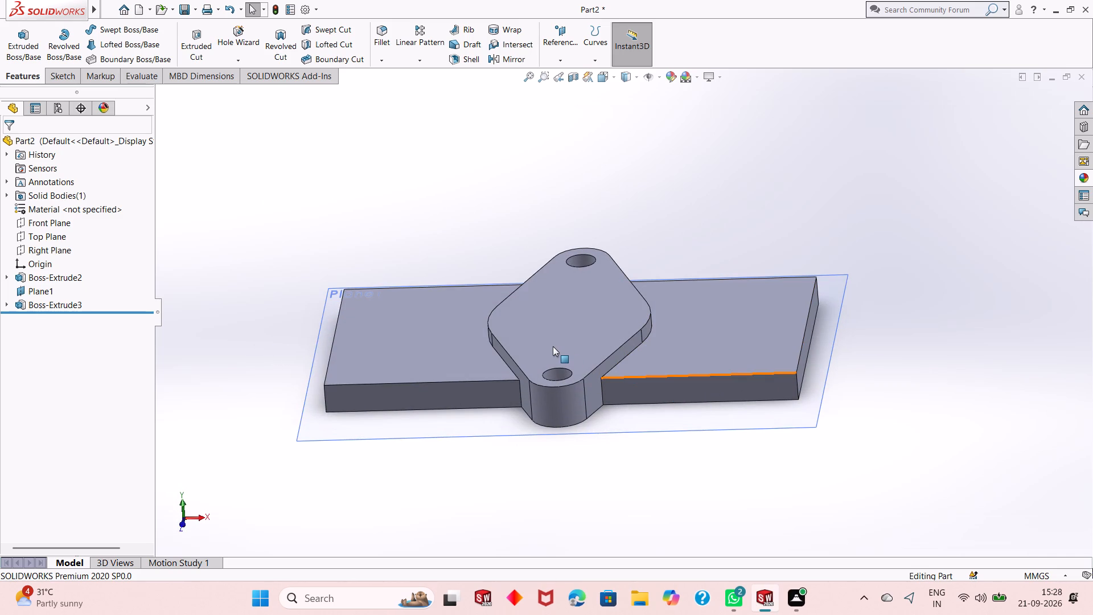
scroll(552, 346, down, 2)
scroll(552, 346, up, 2)
scroll(645, 278, down, 2)
middle_drag(634, 390, 606, 328)
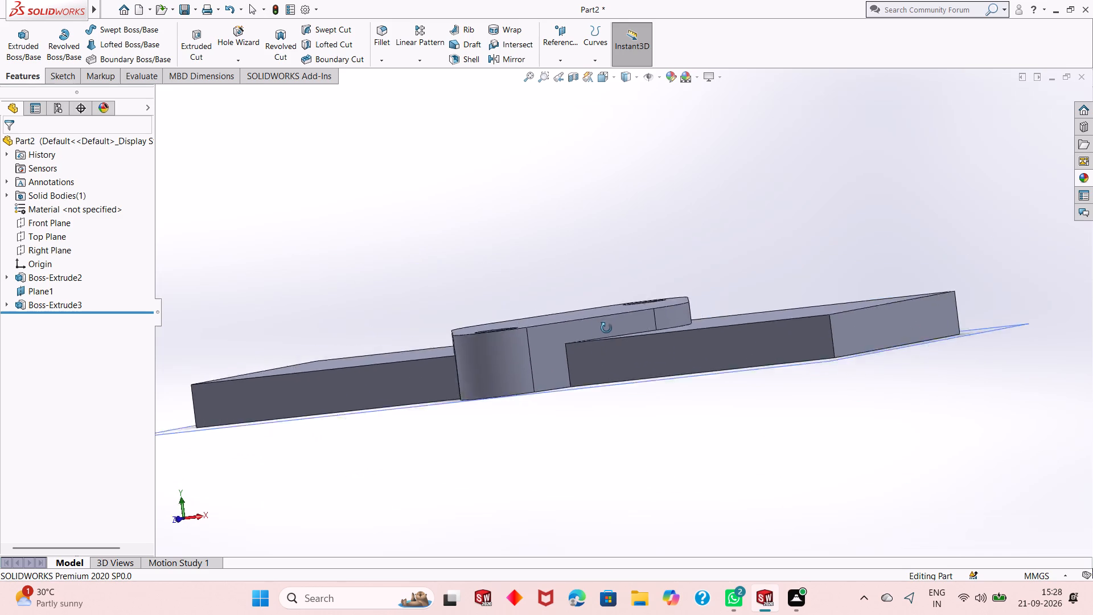
middle_drag(606, 328, 548, 432)
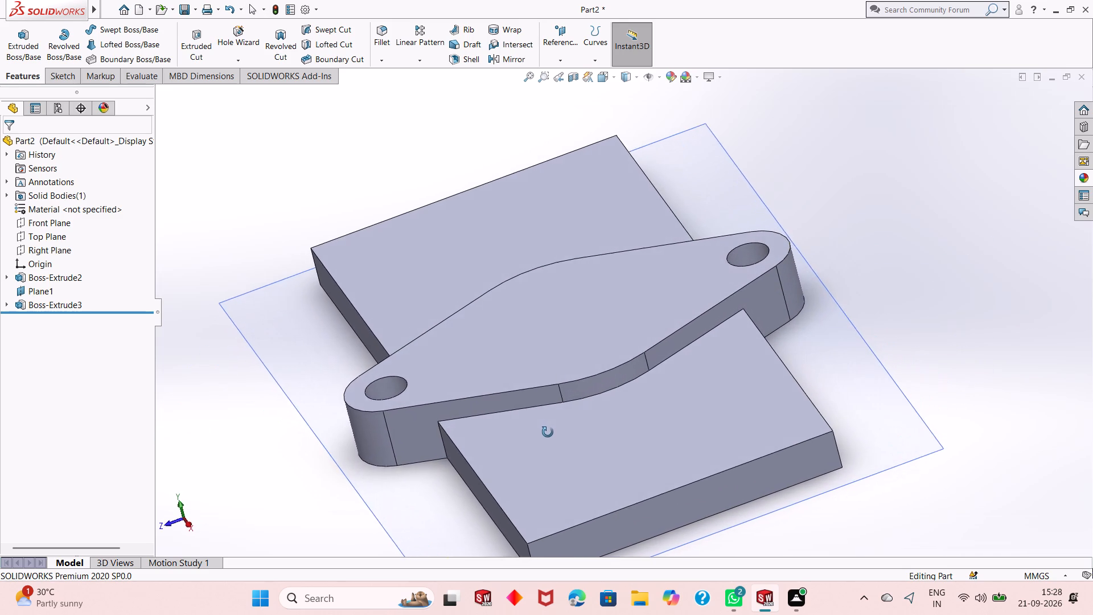
middle_drag(548, 432, 728, 310)
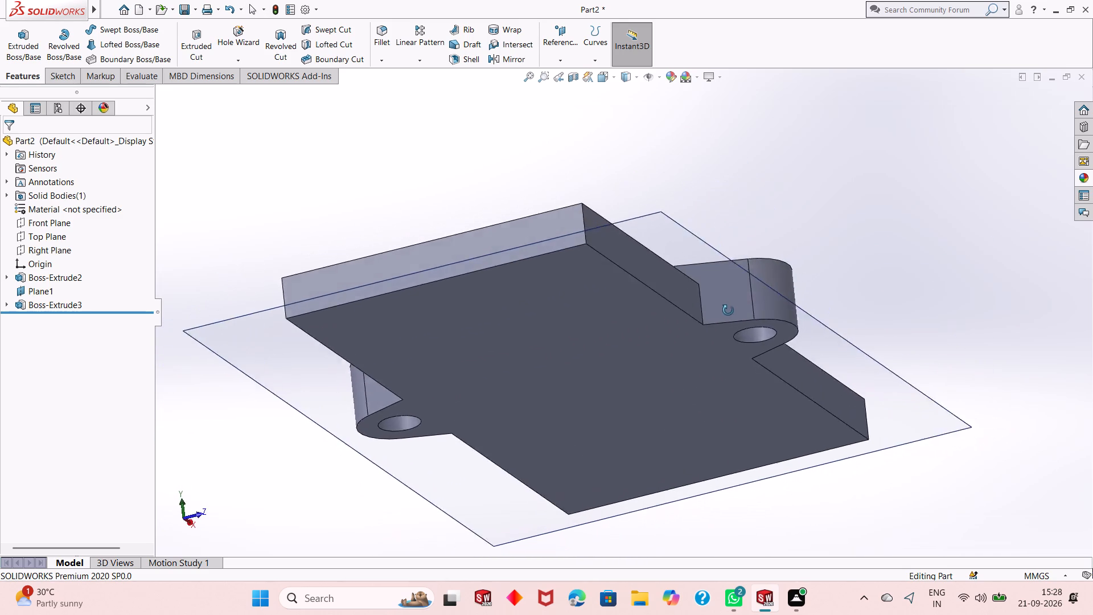
middle_drag(728, 310, 554, 403)
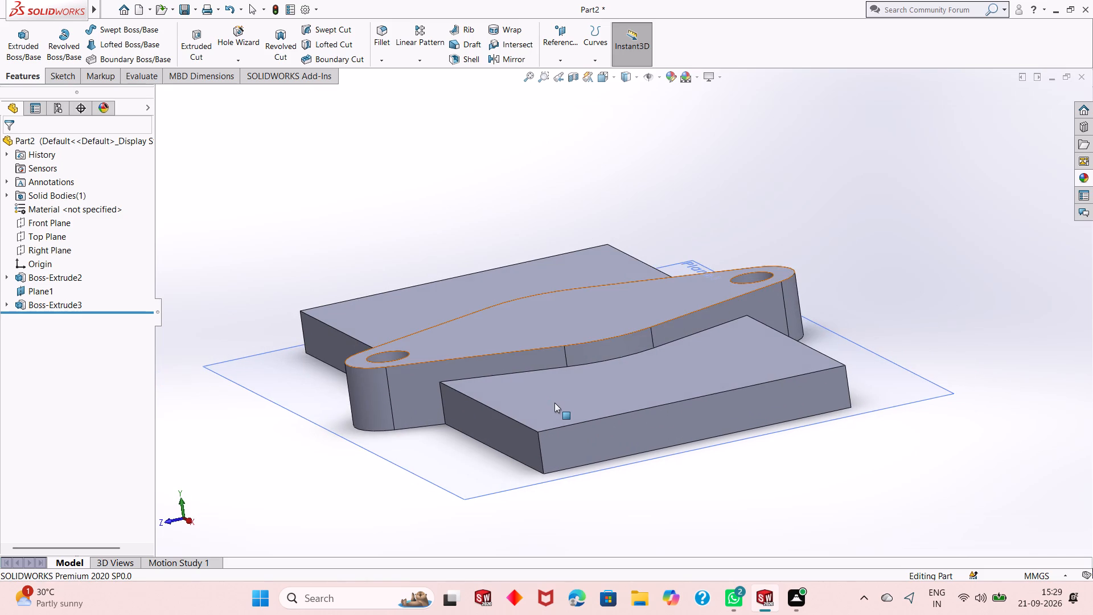
scroll(545, 372, down, 1)
middle_drag(545, 372, 613, 417)
scroll(609, 406, up, 2)
middle_drag(654, 326, 594, 356)
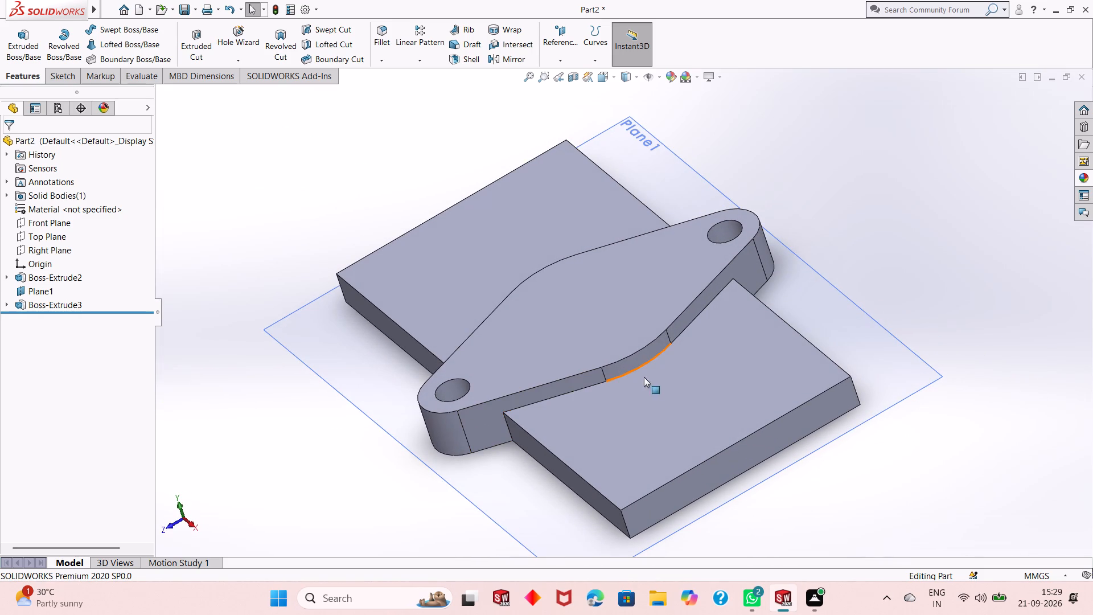
middle_drag(598, 391, 601, 374)
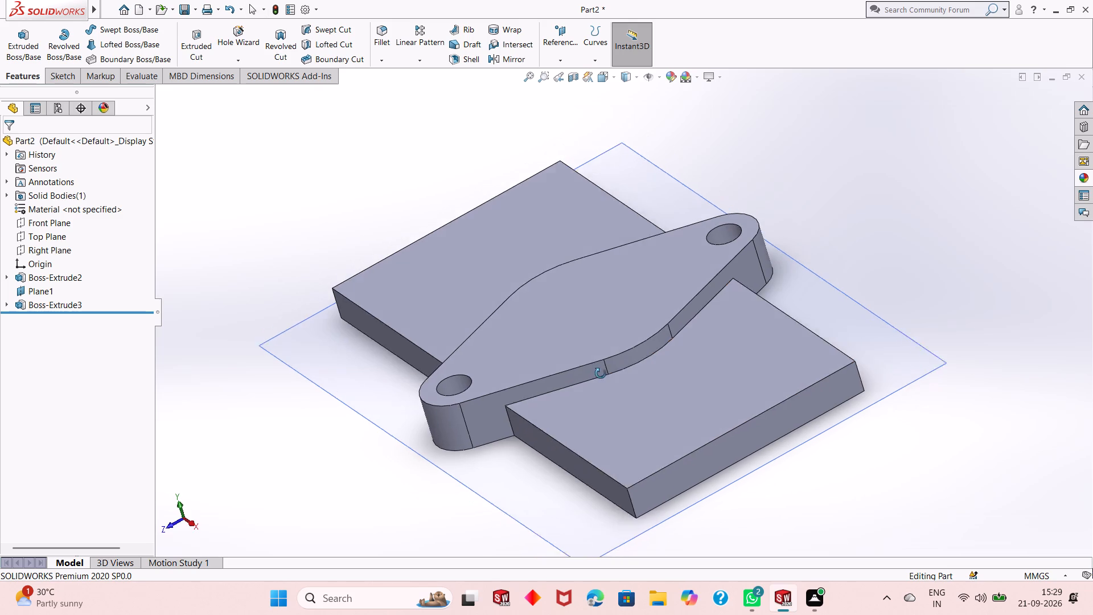
middle_drag(601, 374, 618, 349)
Hide the reference plane Plane1 beneath the plate.
right_click(922, 337)
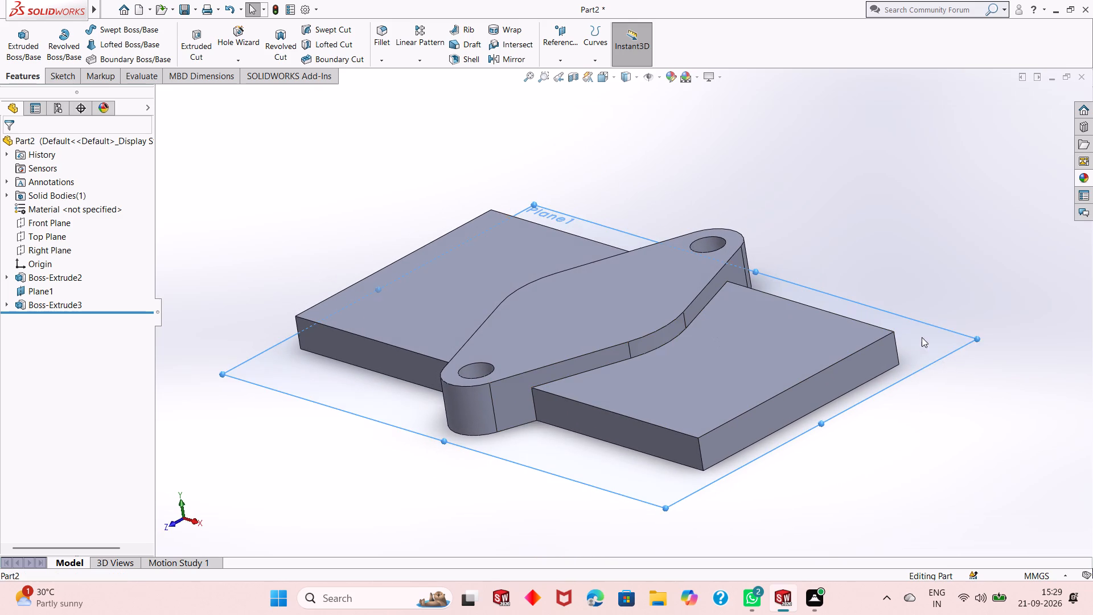
click(960, 320)
Sketch two circles about 12.6 mm and 8.8 mm in diameter on the plate's top face, on its lengthwise centreline at either side of the flange.
middle_drag(714, 352, 725, 318)
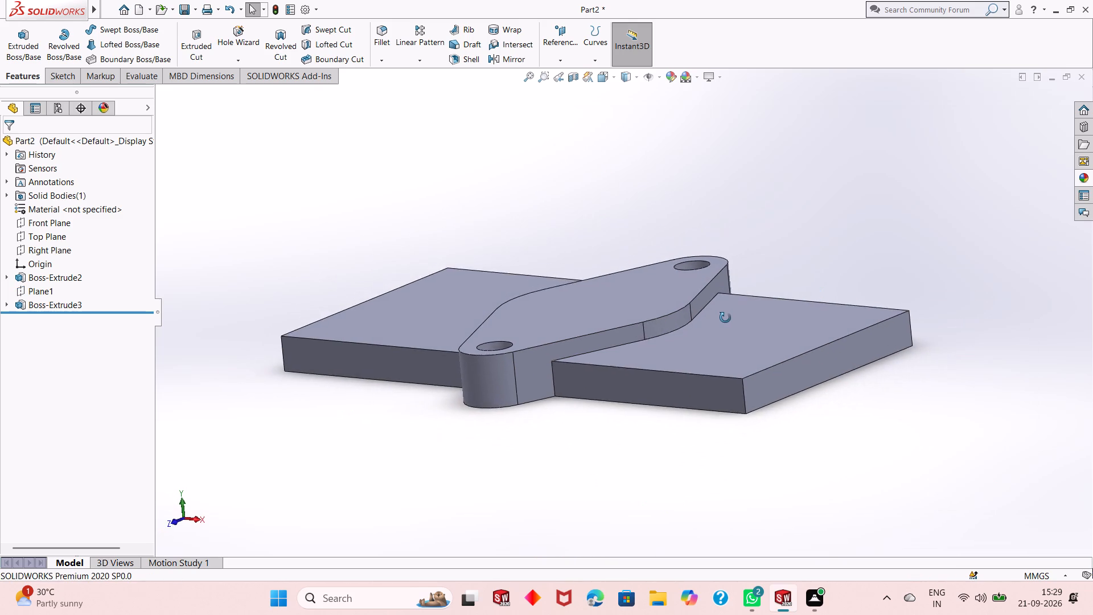
middle_drag(725, 318, 726, 348)
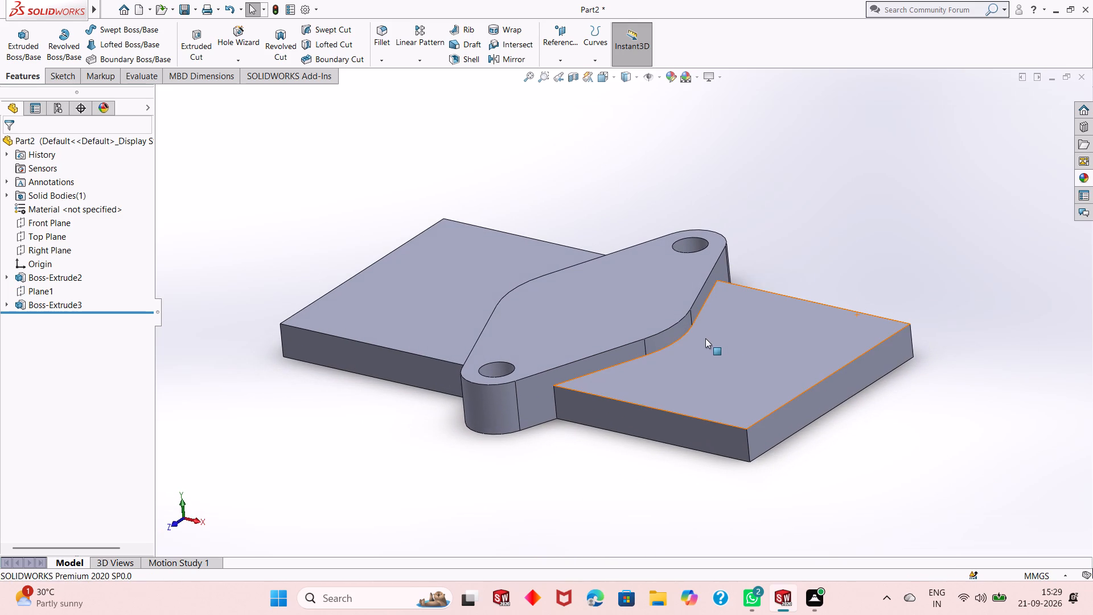
middle_drag(581, 420, 594, 359)
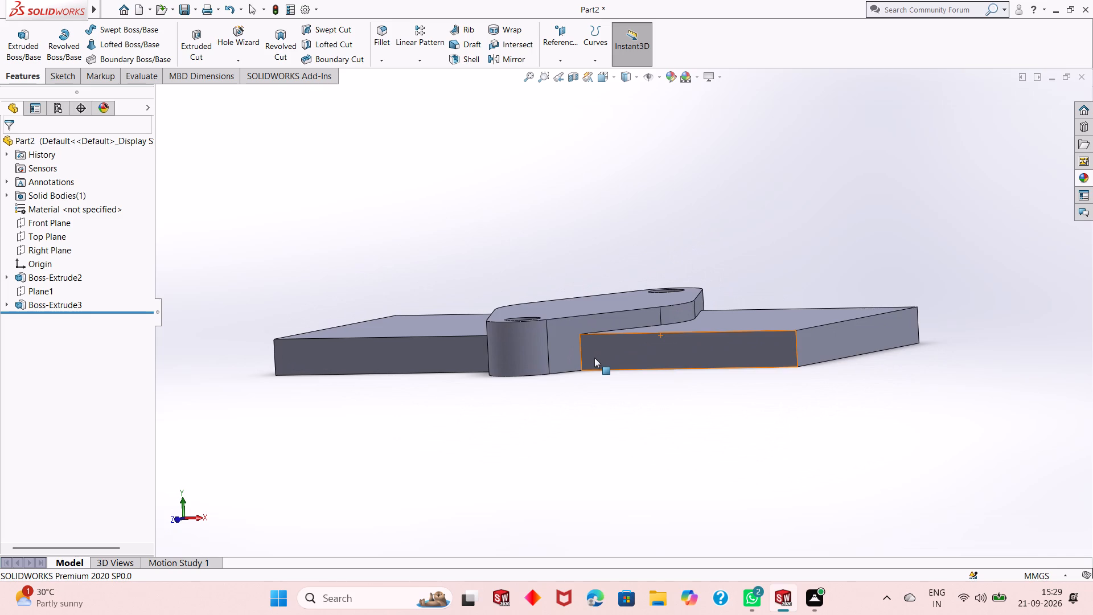
middle_drag(611, 319, 586, 401)
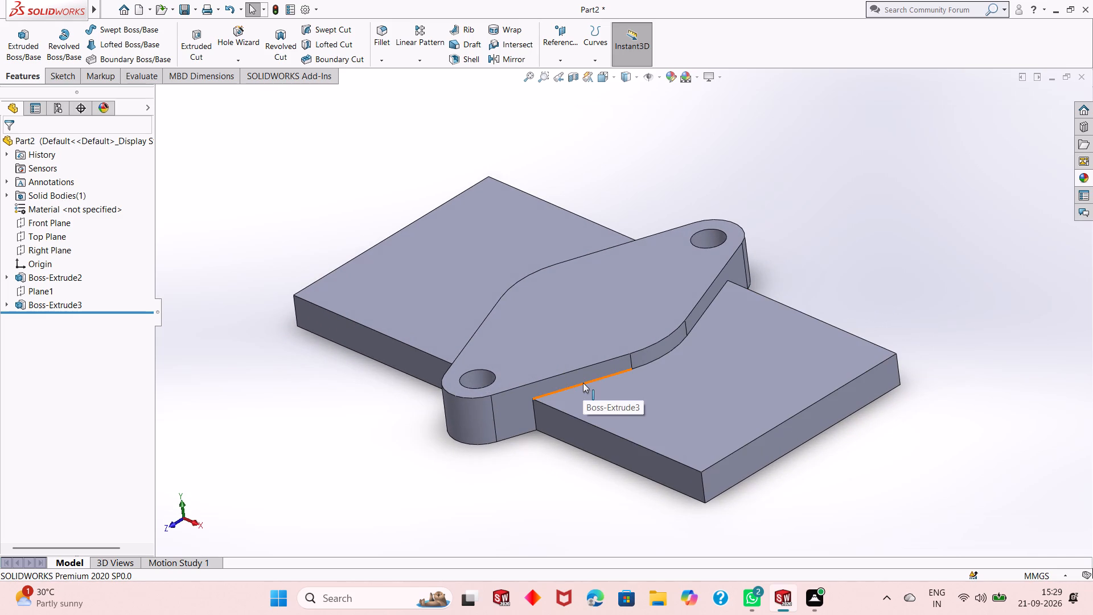
click(731, 385)
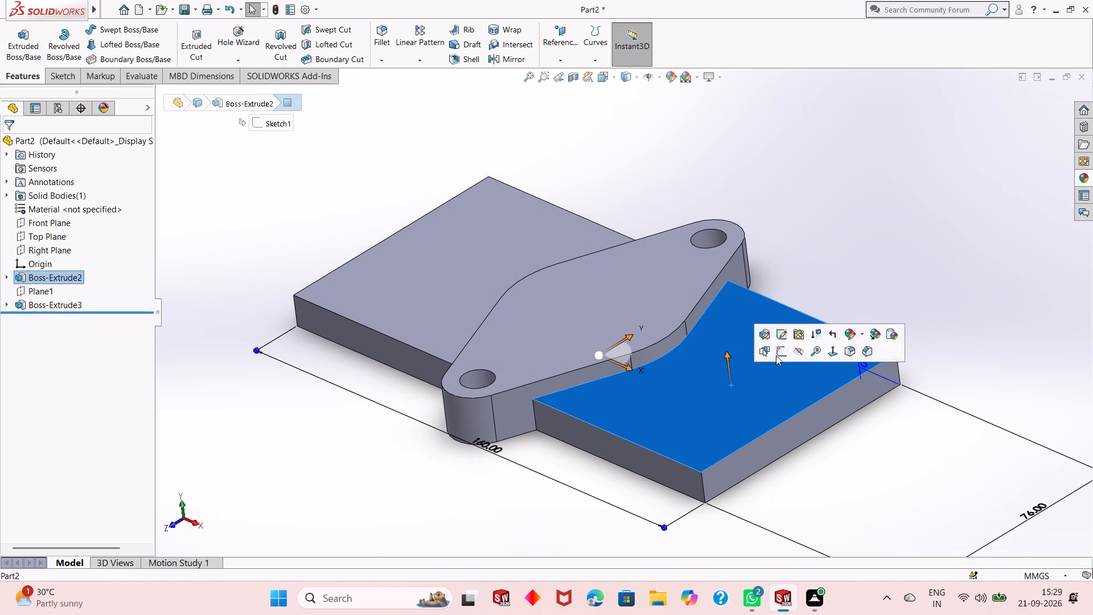
click(778, 355)
key(ctrl+8)
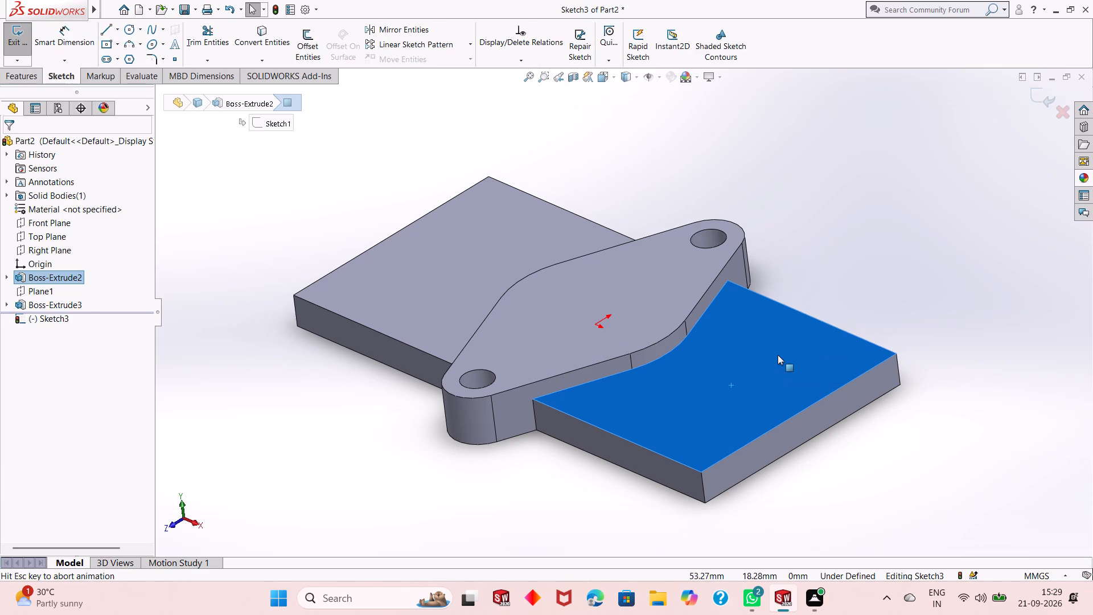
key(Escape)
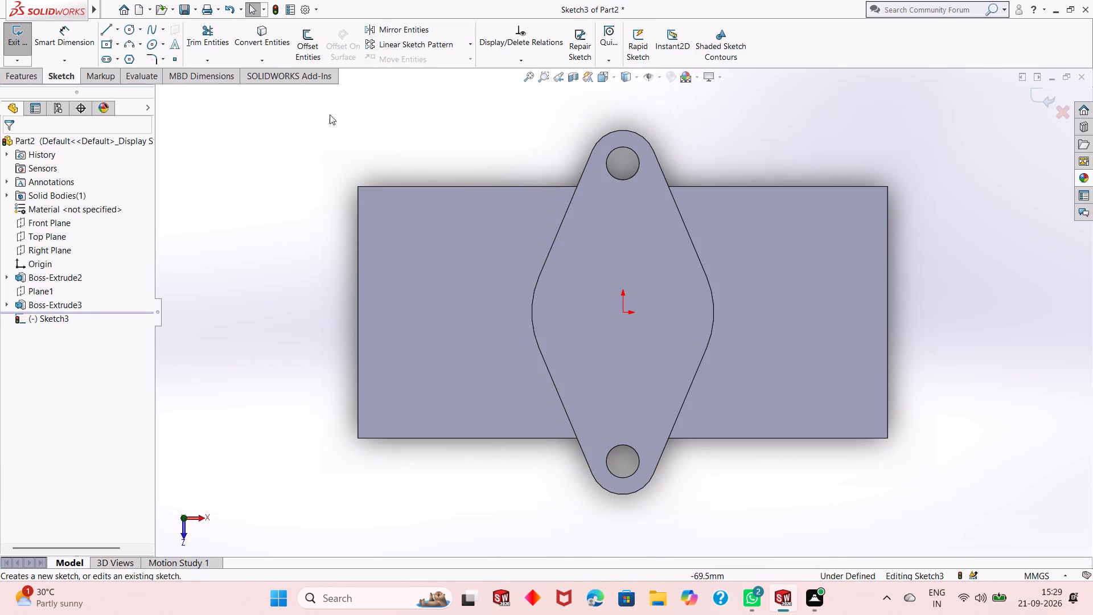
click(128, 28)
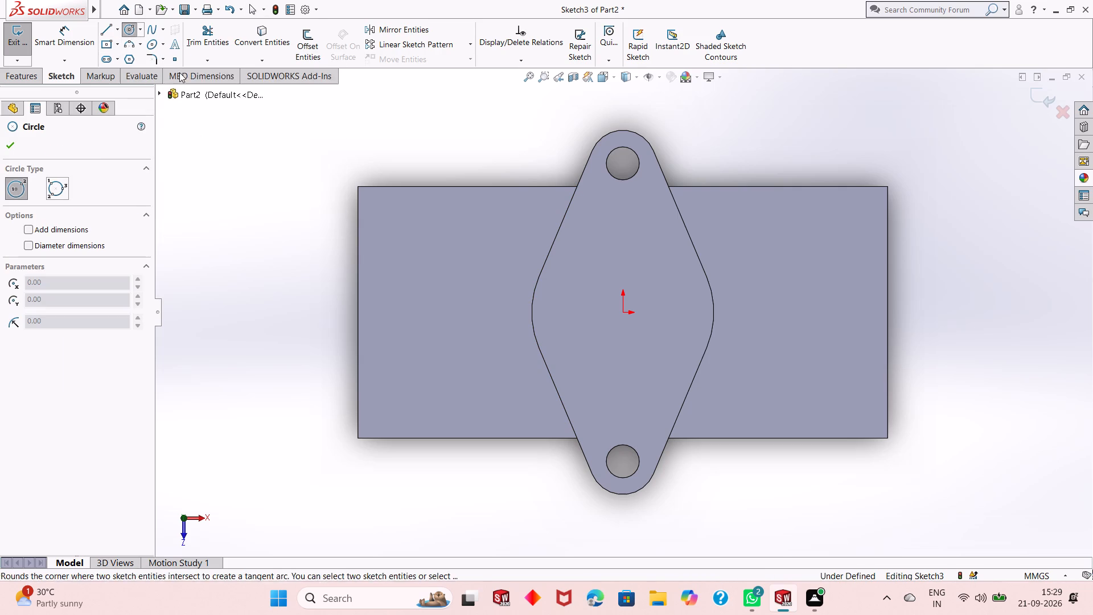
click(406, 312)
click(414, 293)
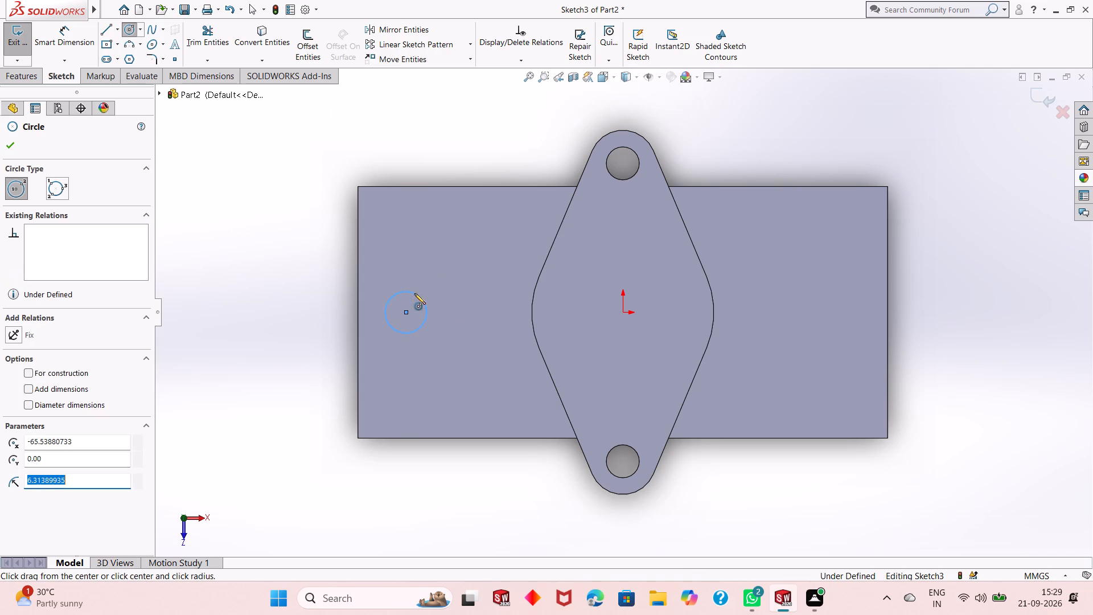
click(820, 310)
click(820, 298)
right_click(820, 298)
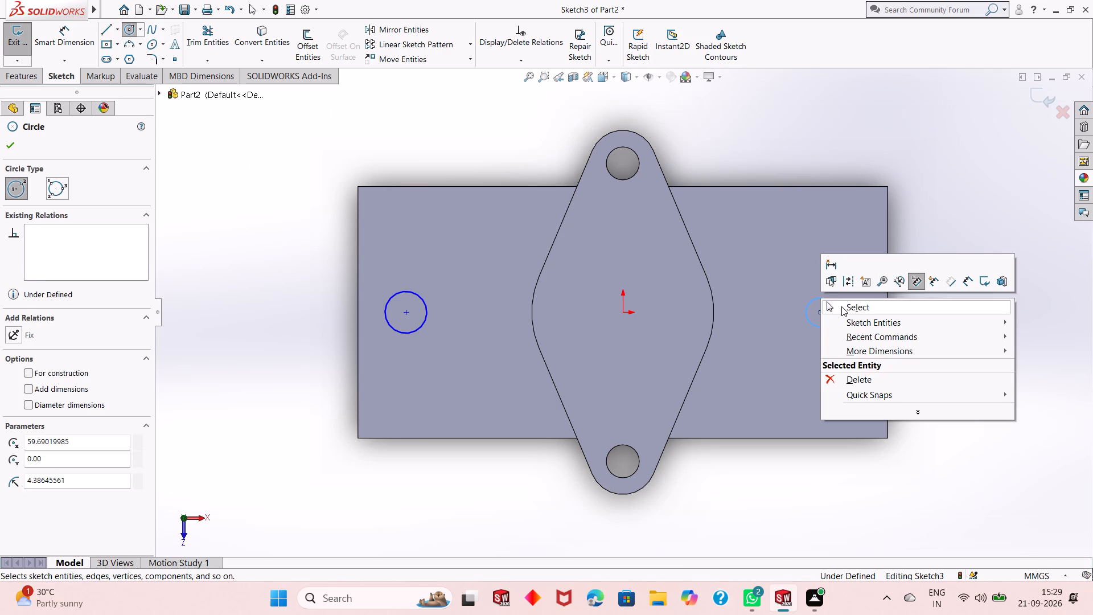
click(841, 306)
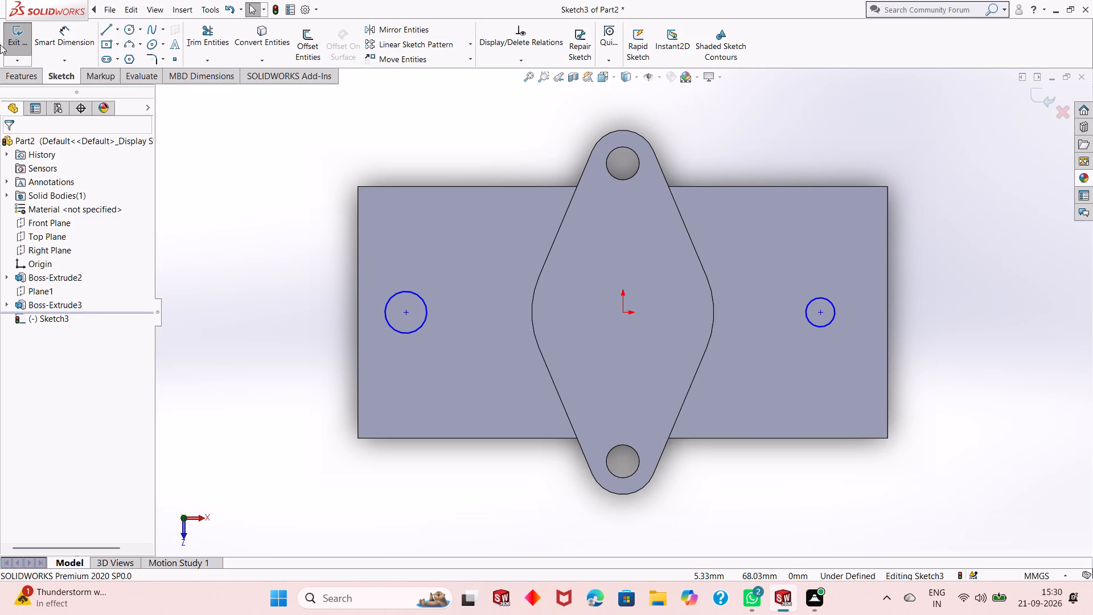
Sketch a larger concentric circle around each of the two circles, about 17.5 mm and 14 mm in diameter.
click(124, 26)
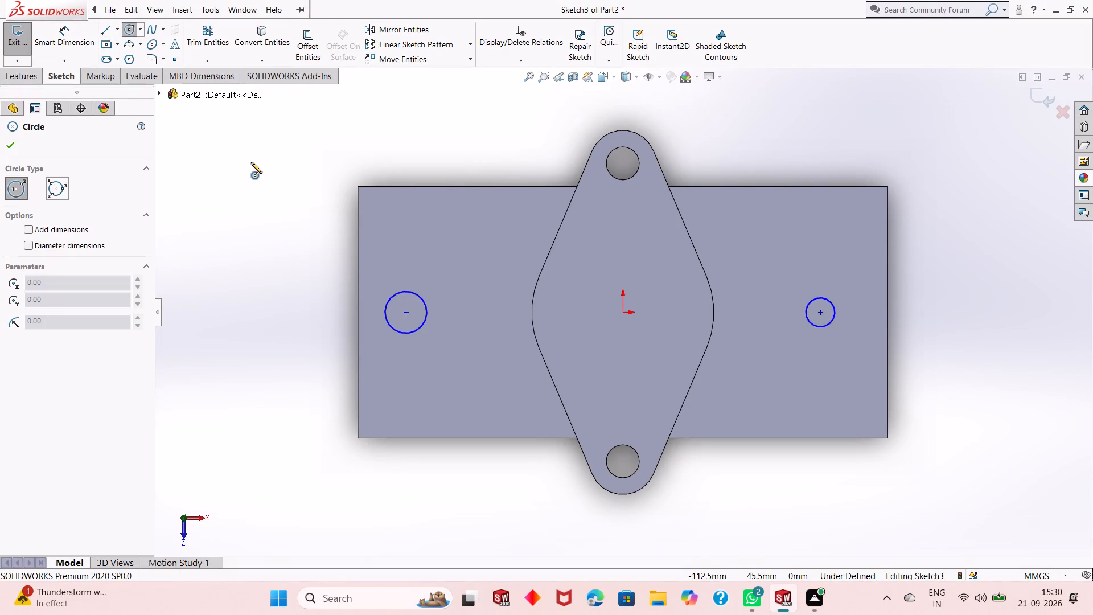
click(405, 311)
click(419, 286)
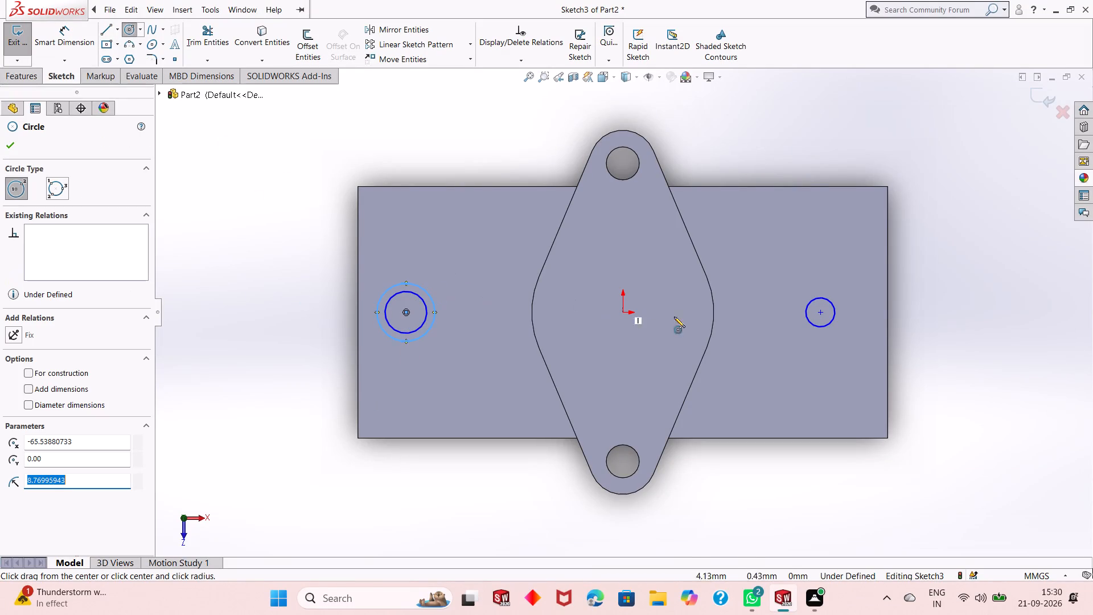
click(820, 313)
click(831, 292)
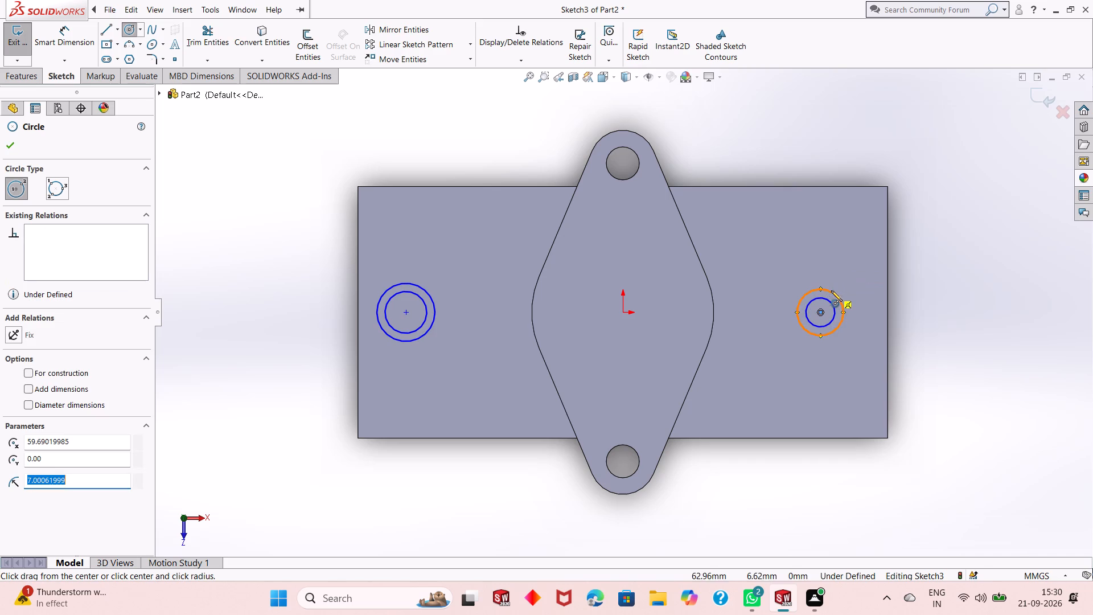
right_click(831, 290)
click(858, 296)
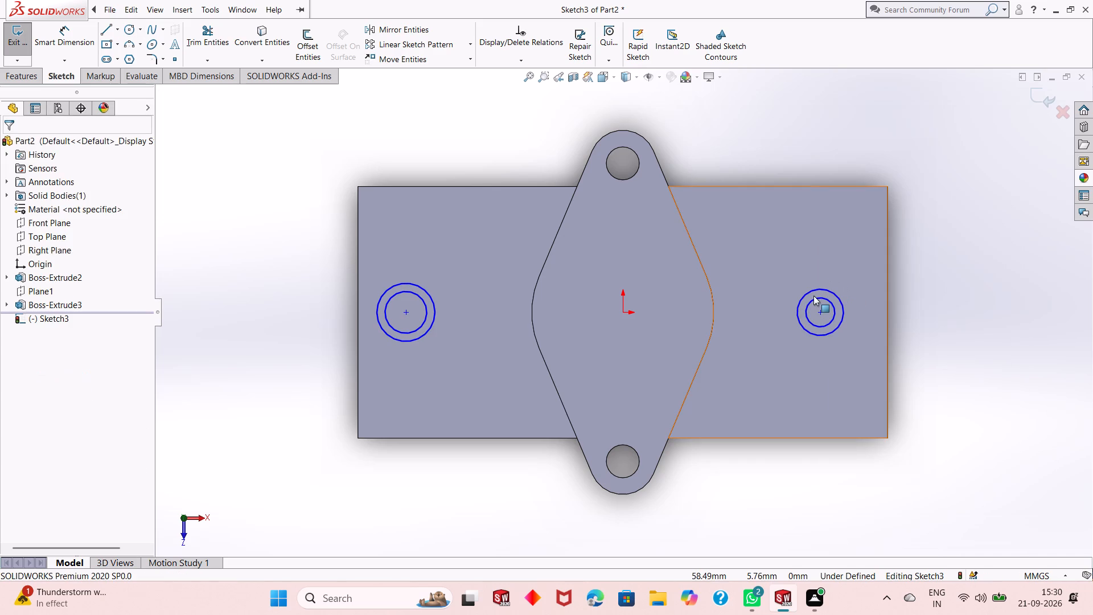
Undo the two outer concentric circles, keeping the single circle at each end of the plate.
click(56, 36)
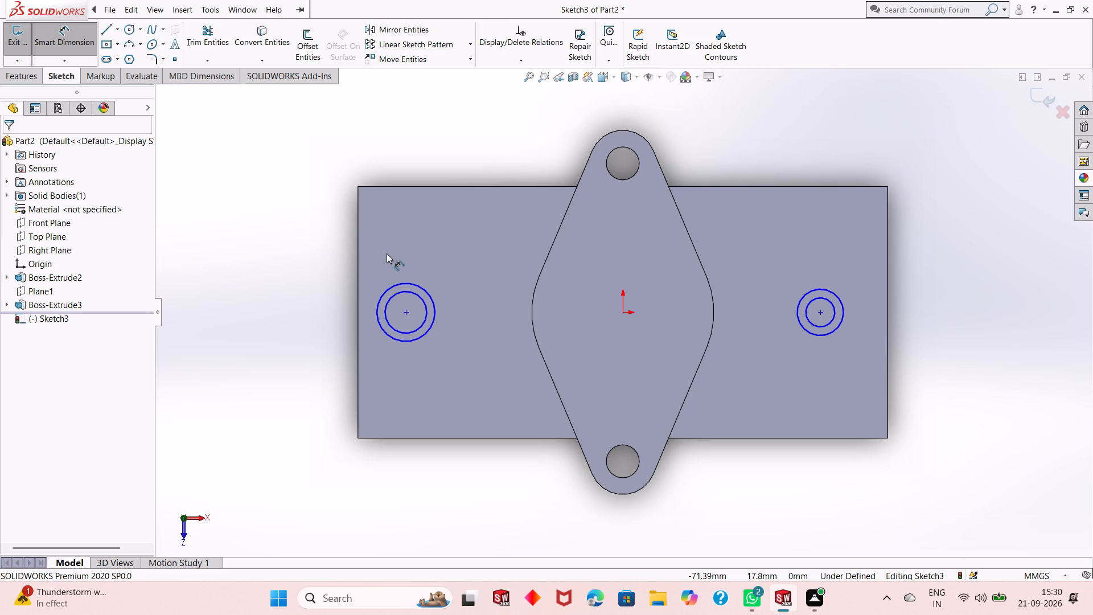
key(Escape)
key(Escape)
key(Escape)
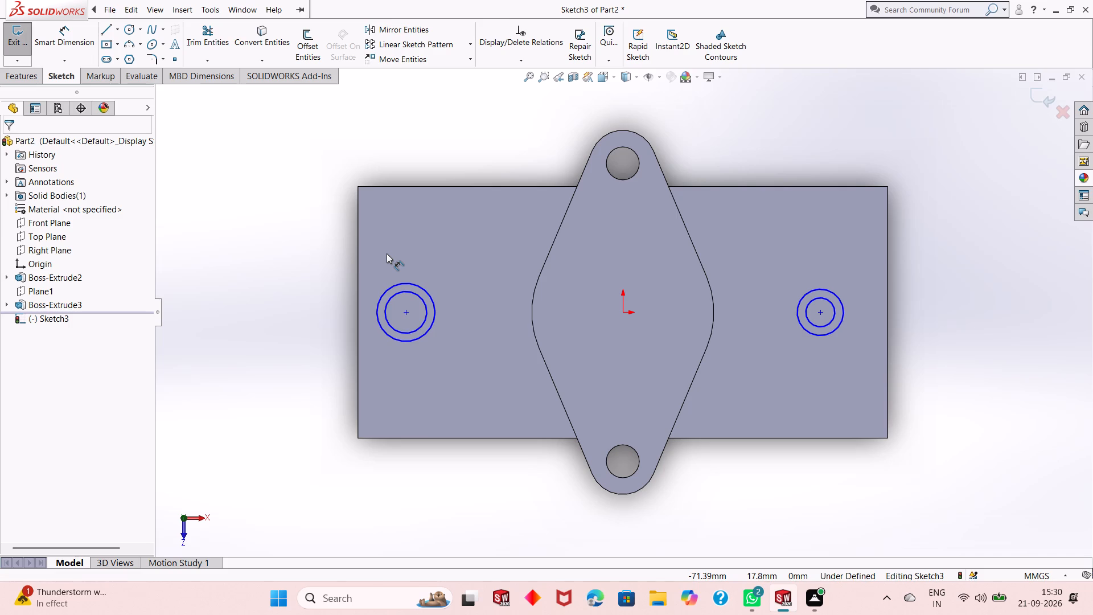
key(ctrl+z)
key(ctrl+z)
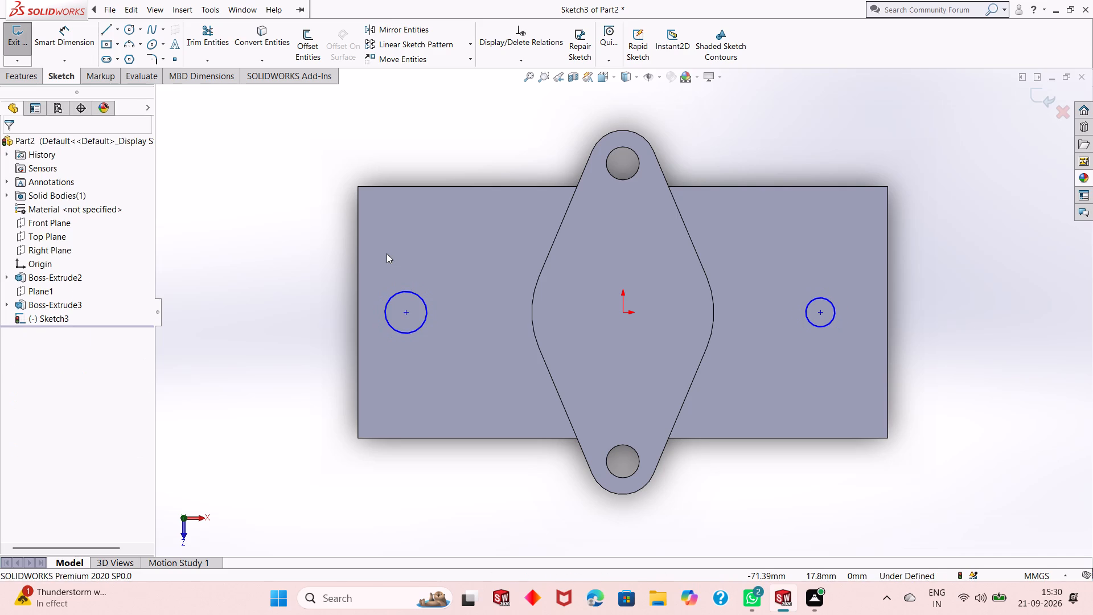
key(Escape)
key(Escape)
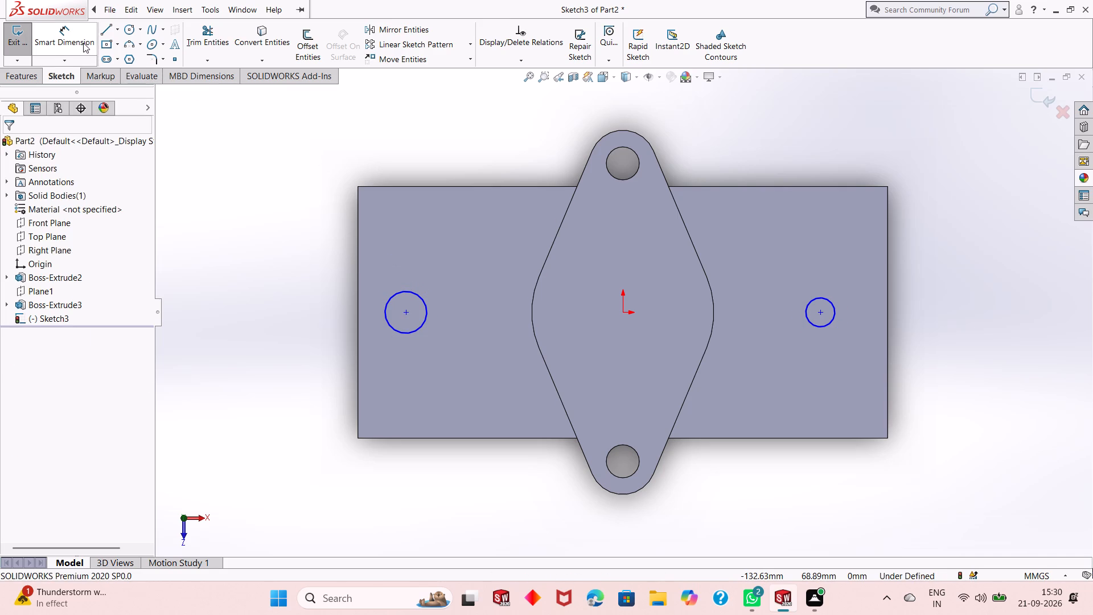
Dimension the circle at the plate's negative-X end with a diameter of 50 mm.
click(83, 43)
click(402, 330)
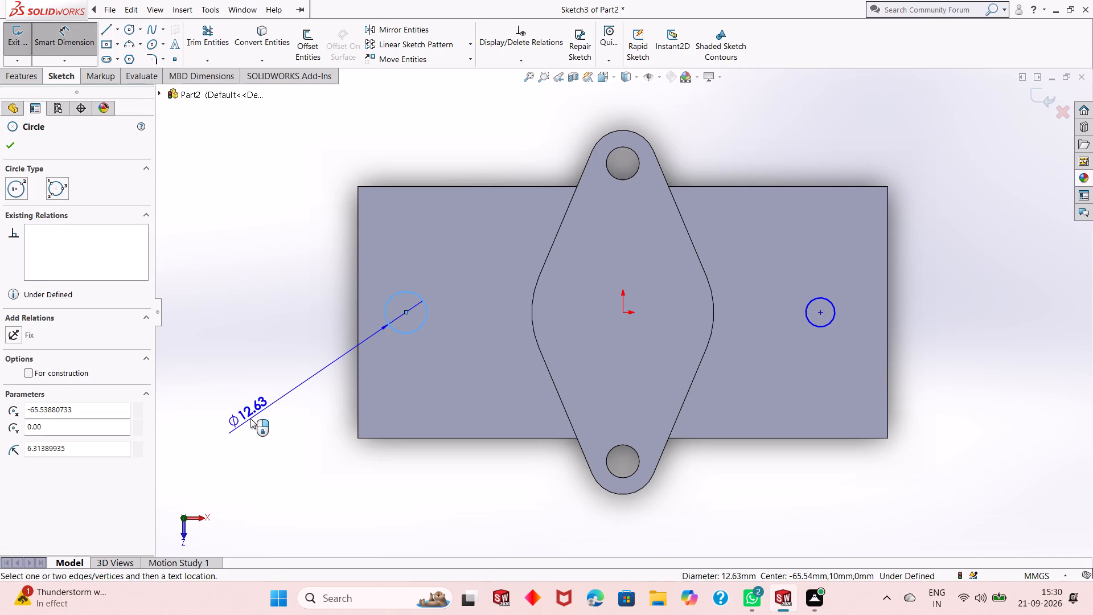
click(250, 419)
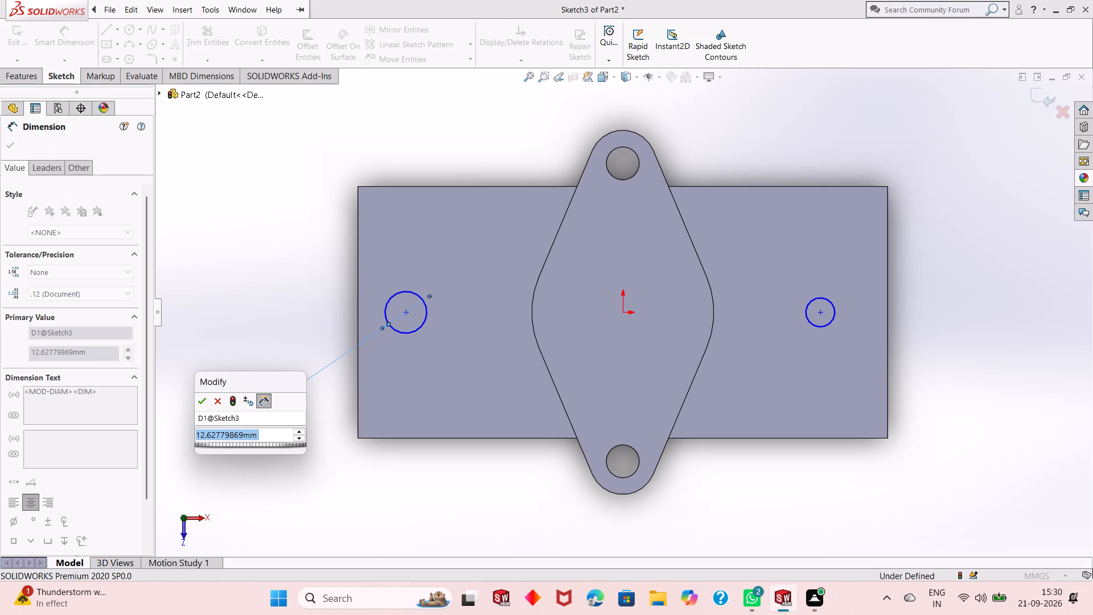
text(50)
key(Return)
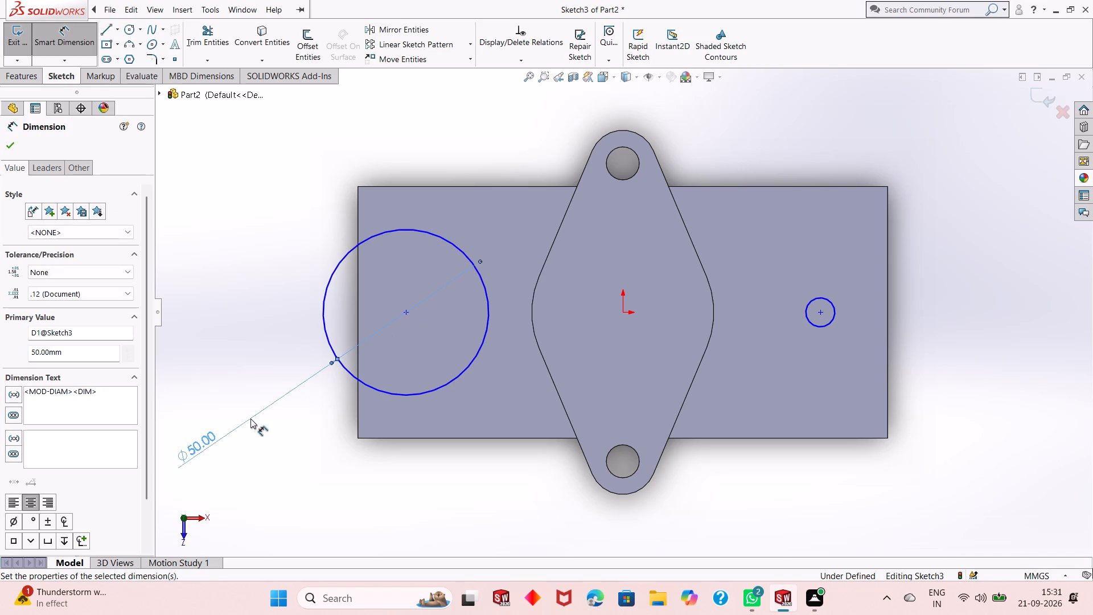
Dimension the circle at the plate's positive-X end with a diameter of 50 mm.
click(822, 326)
click(996, 374)
text(50)
key(Return)
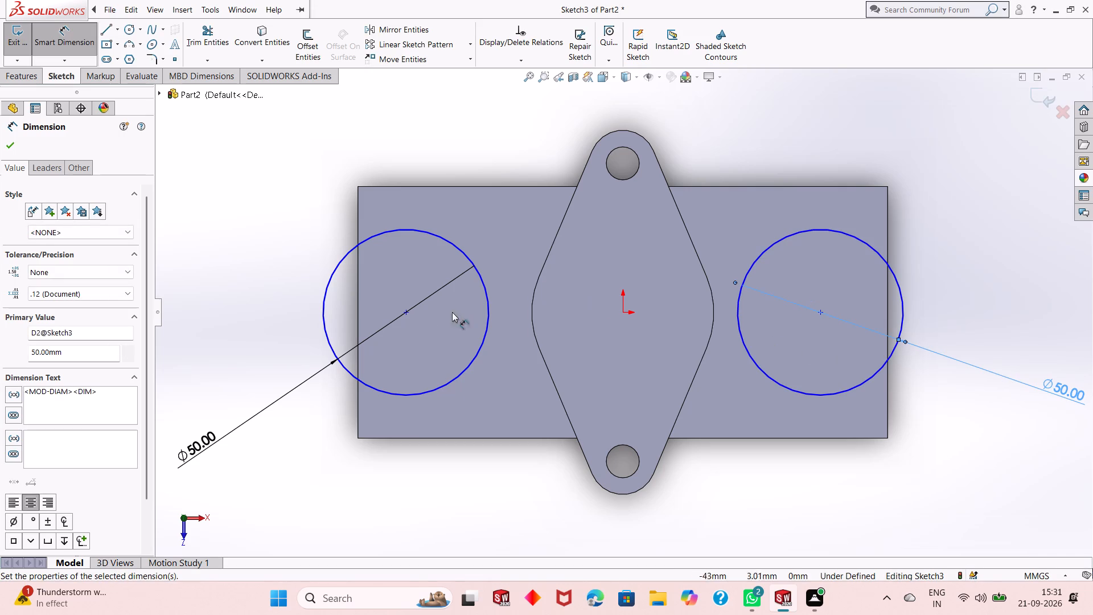
Dimension the centre of the negative-X circle at 50 mm from the origin.
click(623, 313)
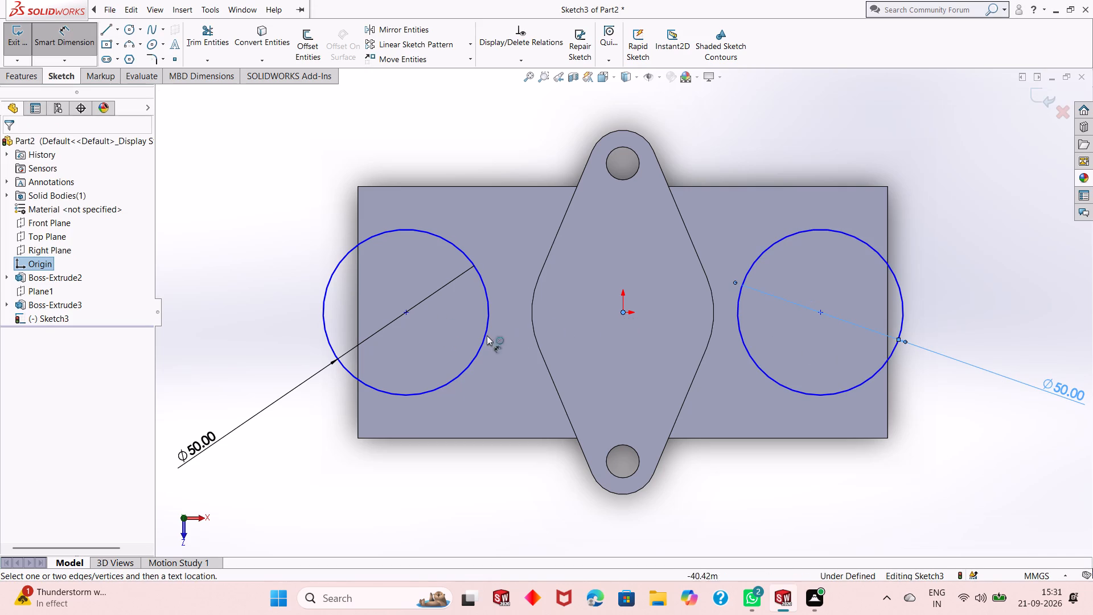
click(408, 314)
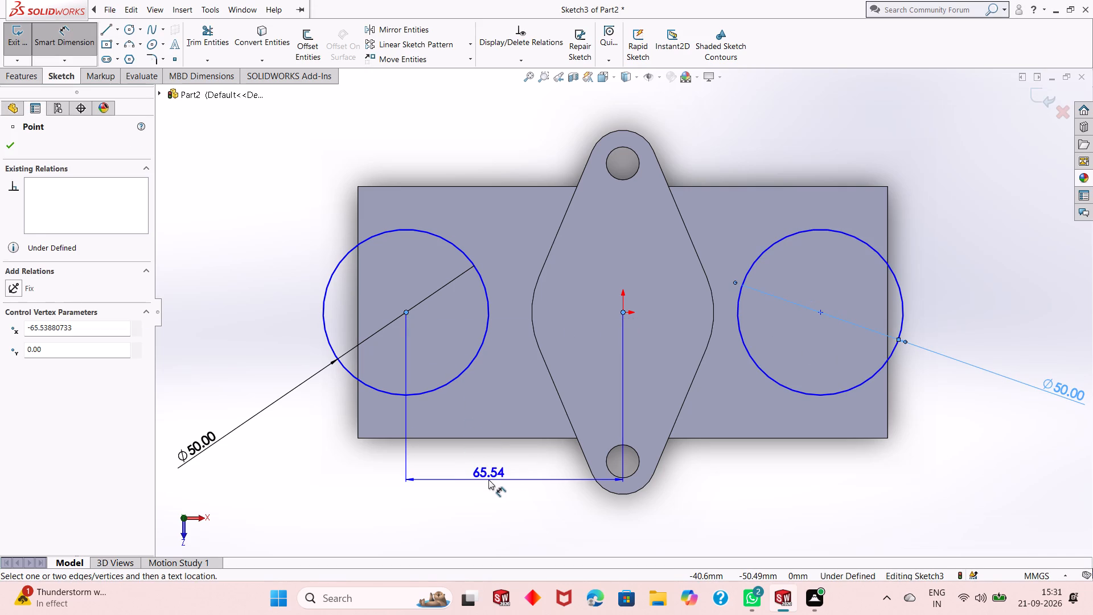
click(488, 479)
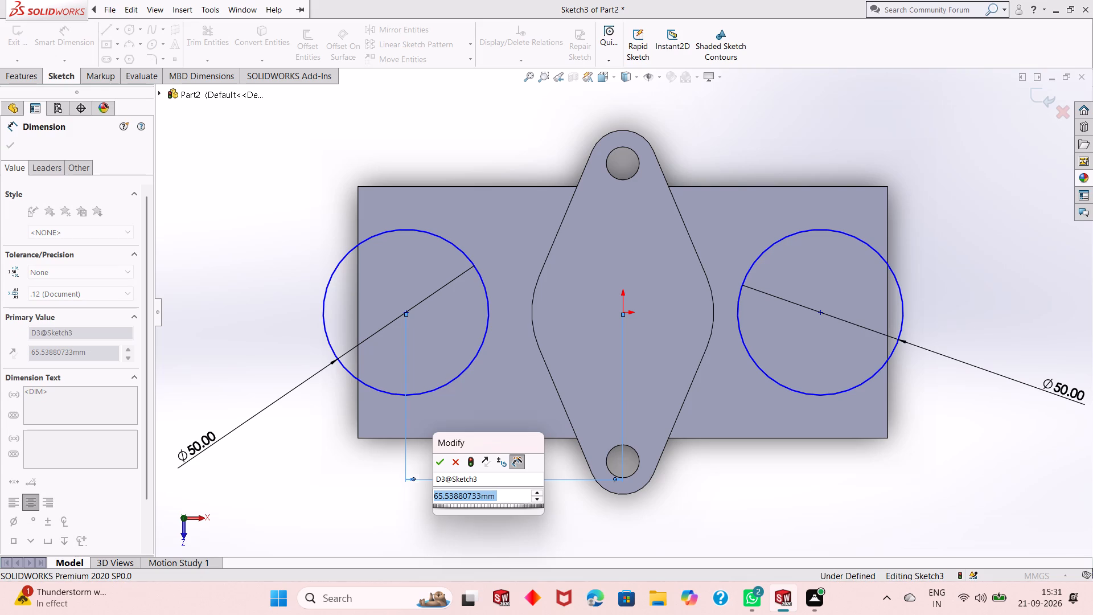
text(50)
key(Return)
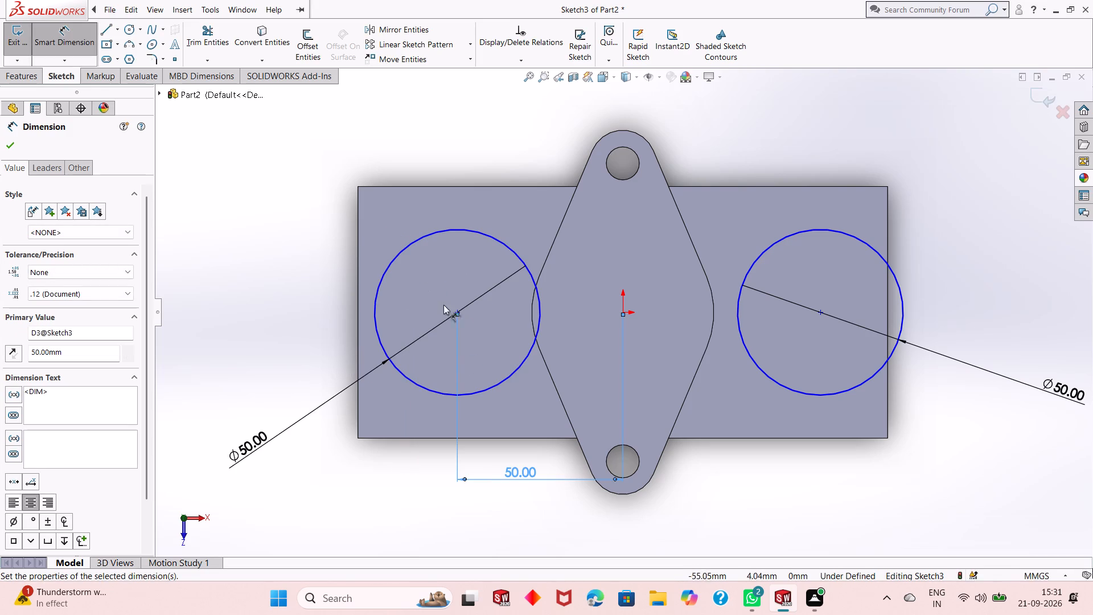
Dimension the distance between the two circle centres as 100 mm and finish dimensioning.
click(457, 311)
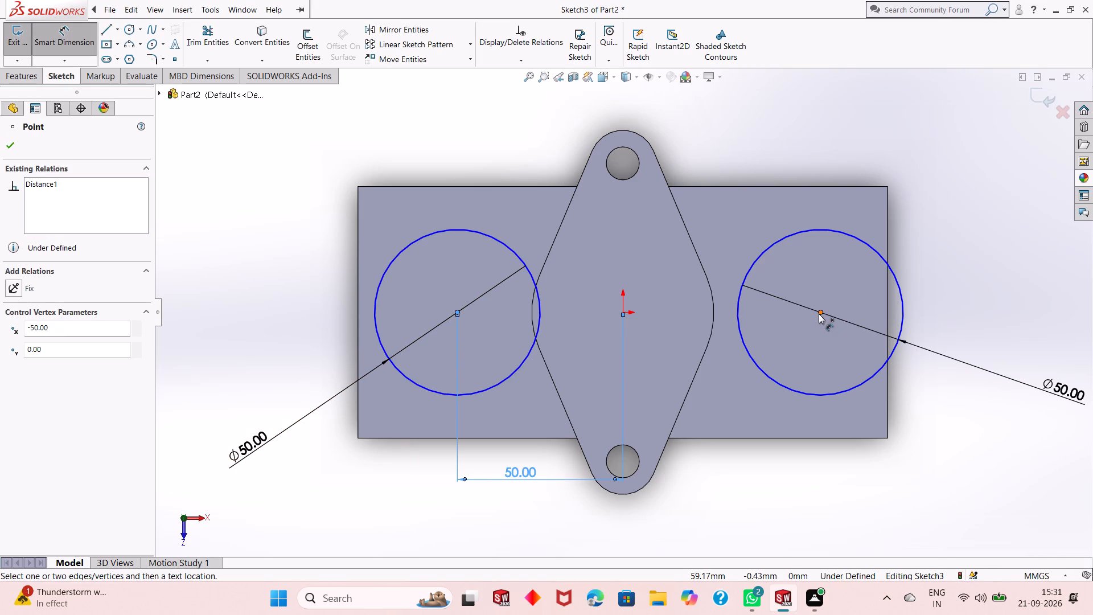
click(819, 314)
click(819, 499)
text(100)
key(Return)
scroll(746, 430, up, 2)
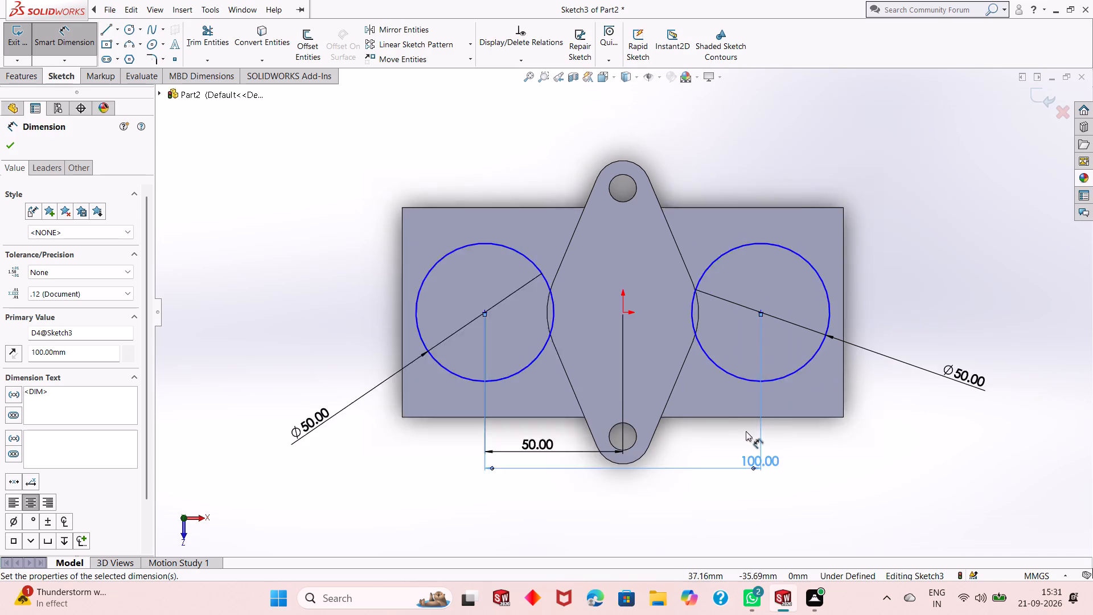
right_click(746, 456)
click(796, 495)
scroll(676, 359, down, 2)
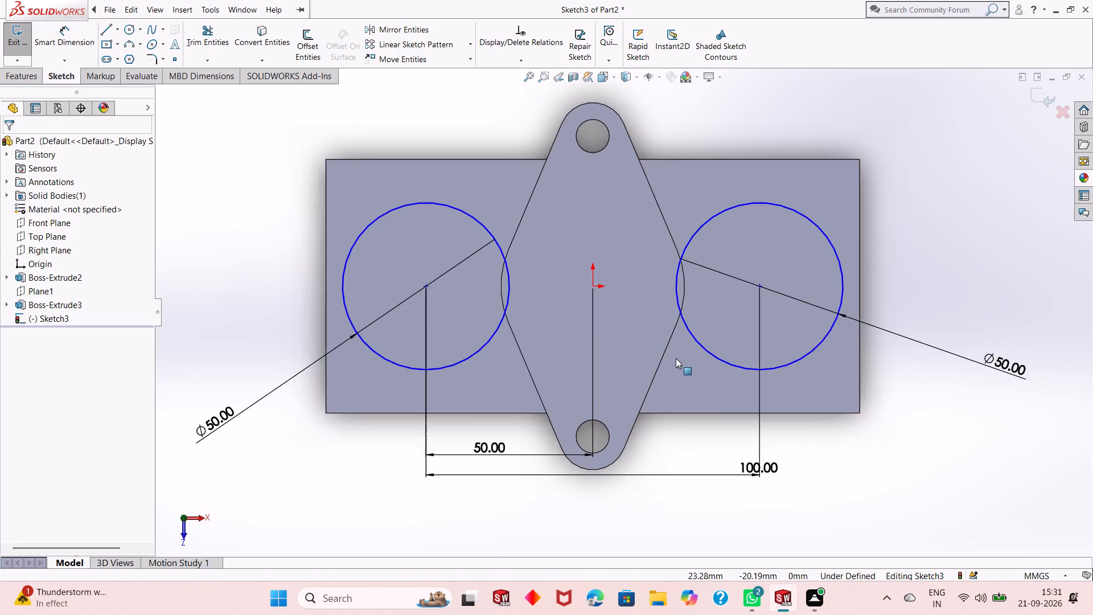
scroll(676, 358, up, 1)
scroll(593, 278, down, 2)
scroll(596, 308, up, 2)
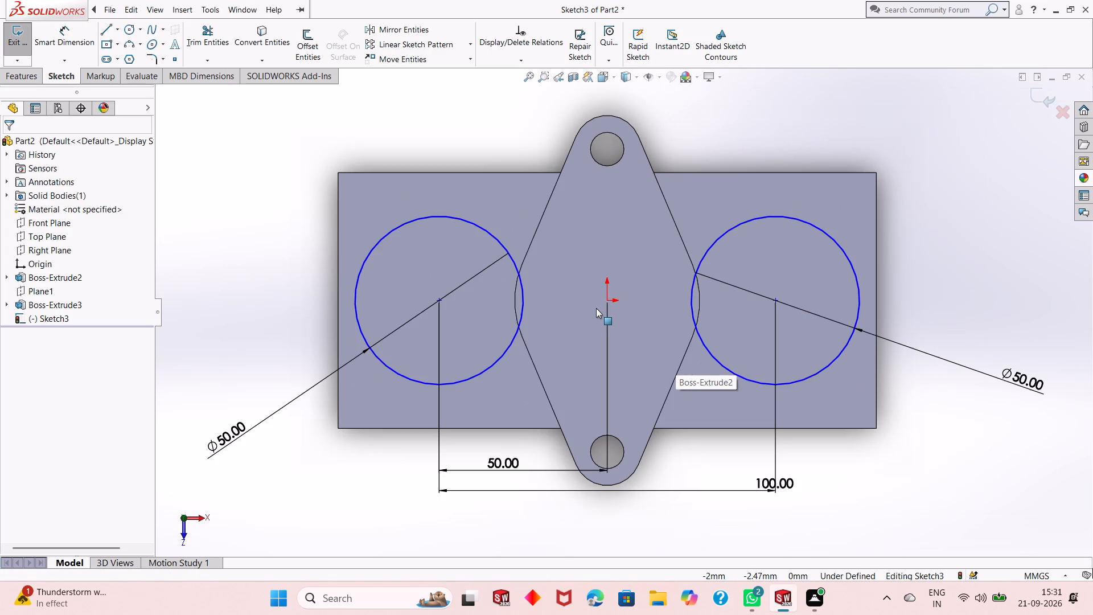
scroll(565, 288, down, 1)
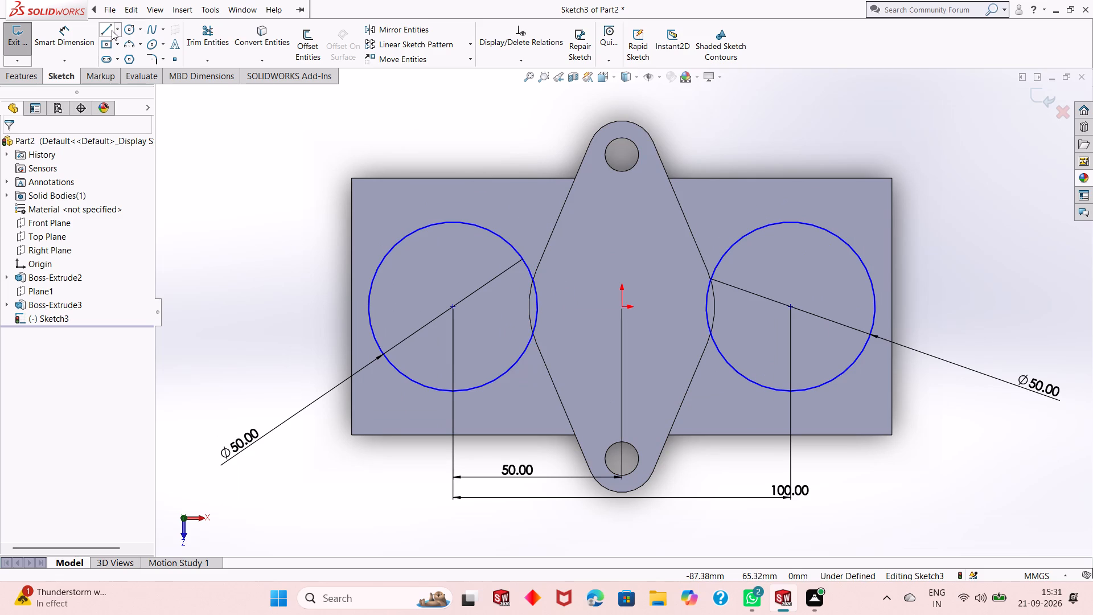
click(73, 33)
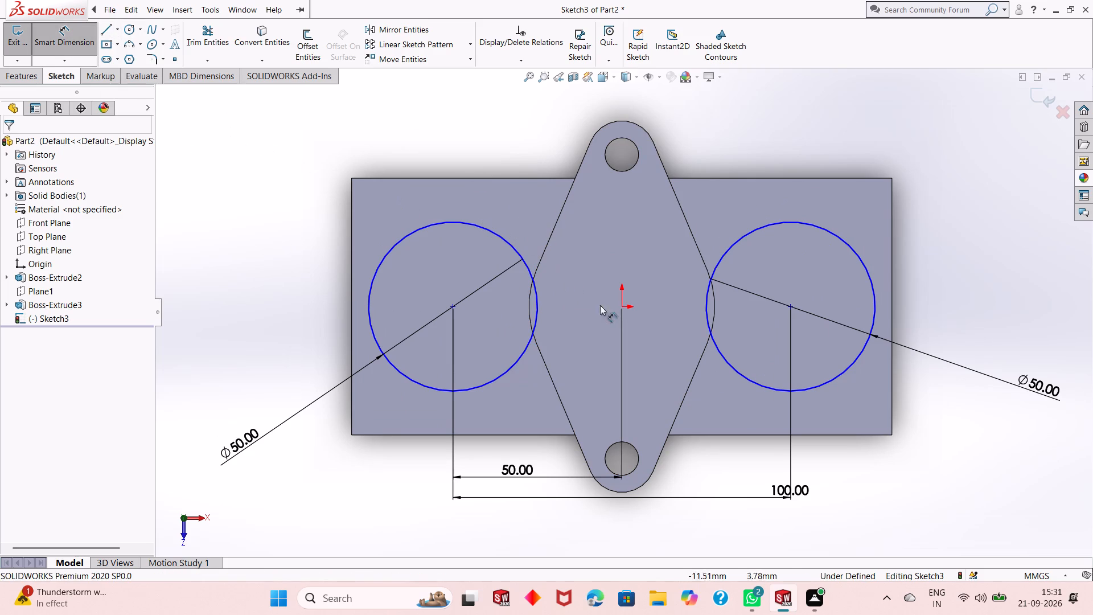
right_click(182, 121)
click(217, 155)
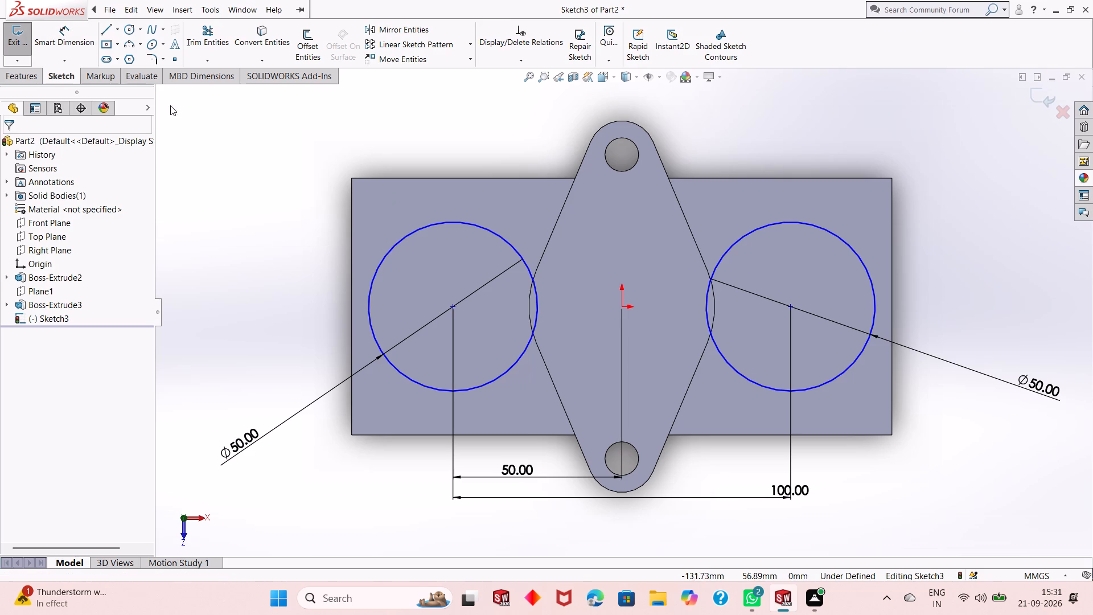
Sketch a horizontal centreline about 55 mm long from the positive-X circle's centre outward past the plate's end.
click(116, 30)
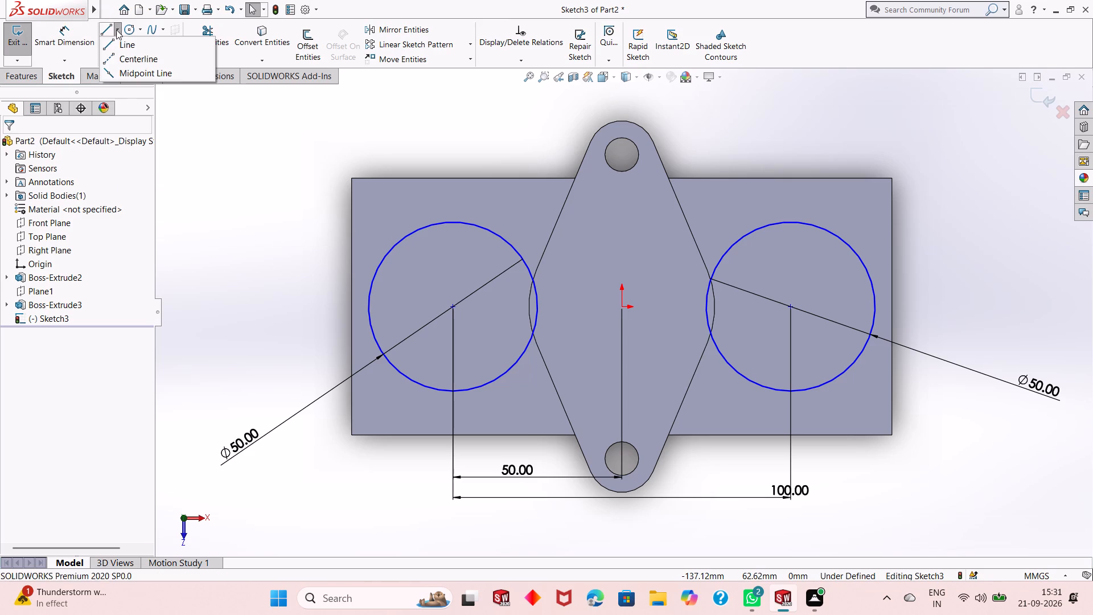
click(163, 56)
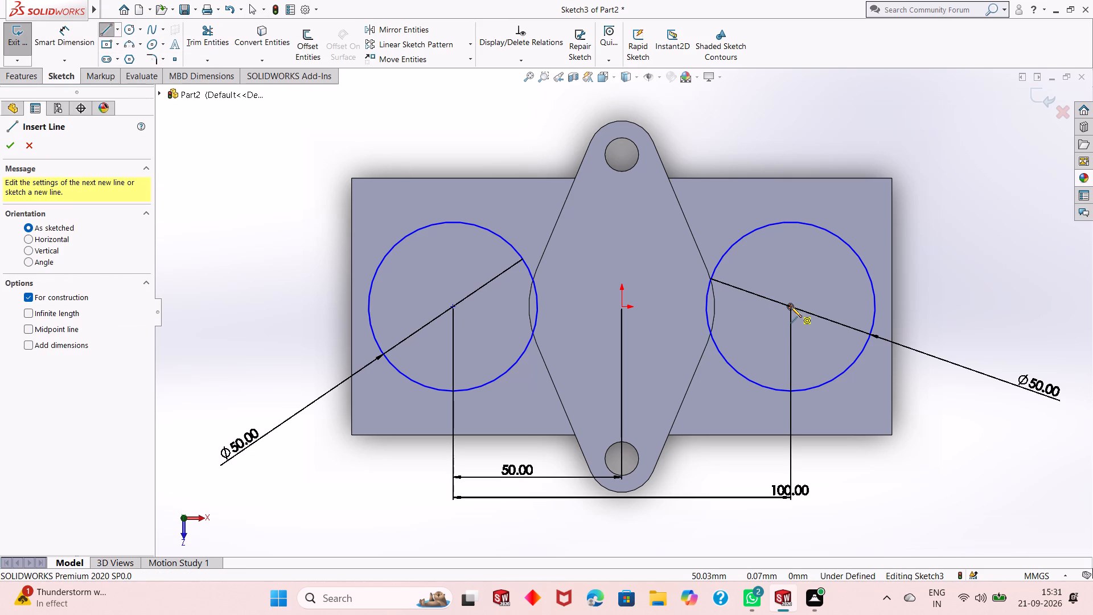
click(791, 306)
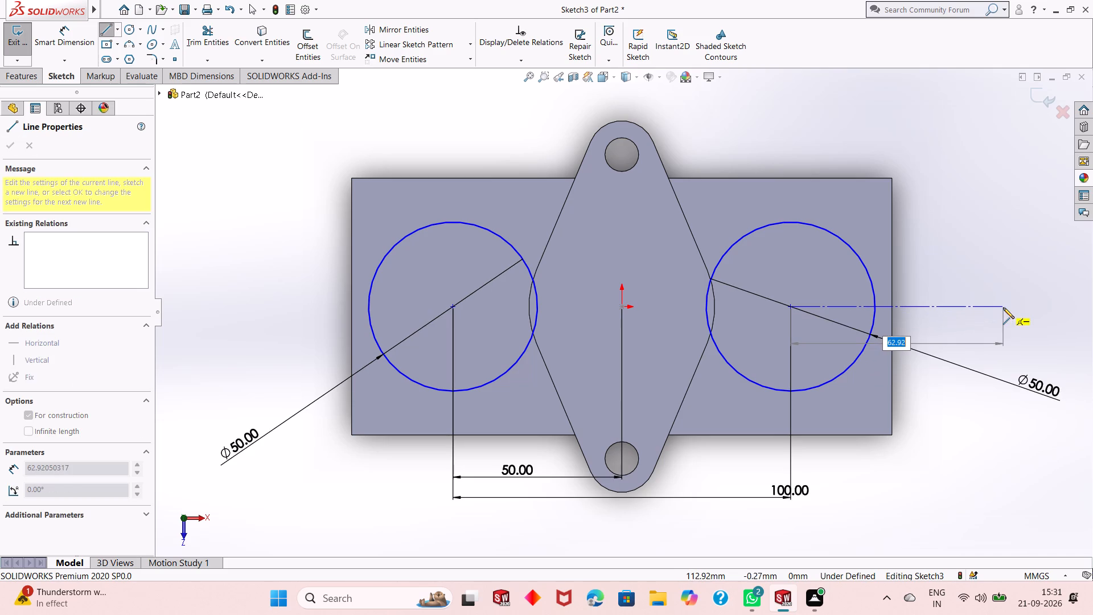
click(976, 304)
right_click(976, 304)
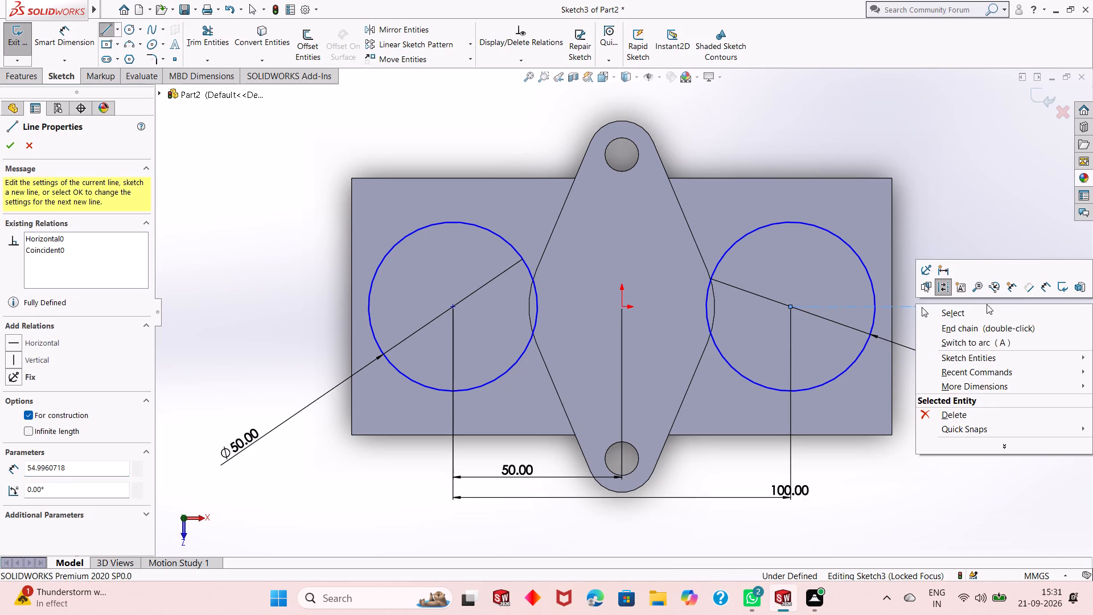
click(989, 310)
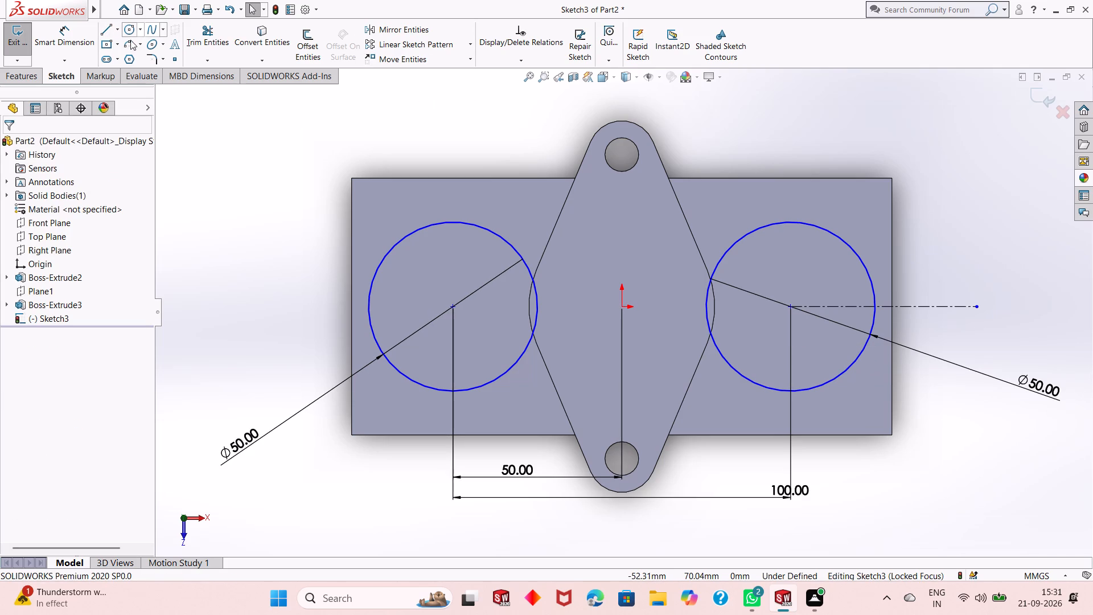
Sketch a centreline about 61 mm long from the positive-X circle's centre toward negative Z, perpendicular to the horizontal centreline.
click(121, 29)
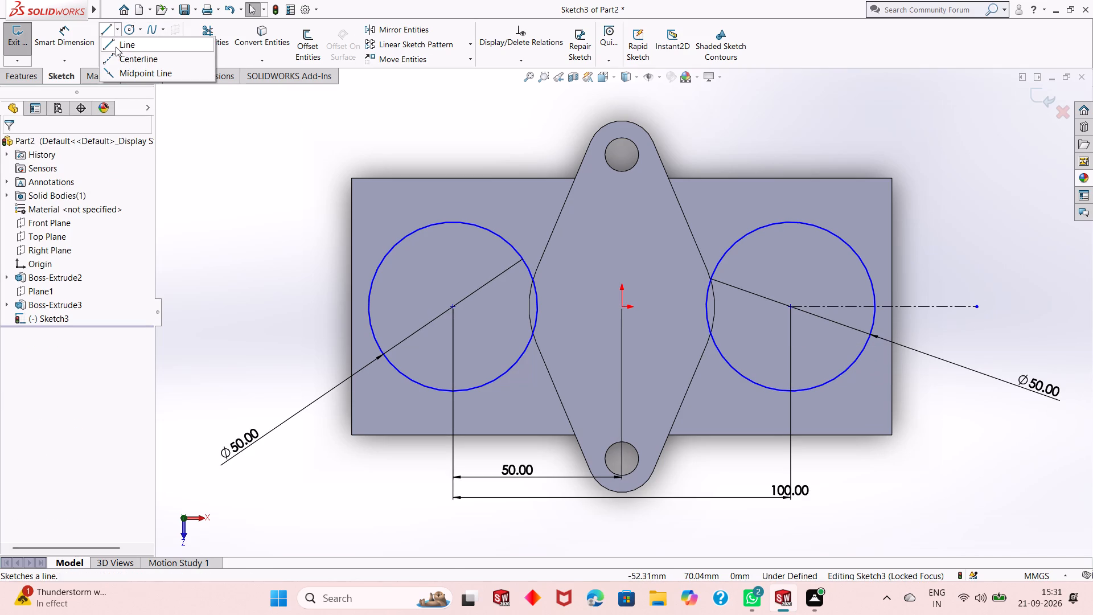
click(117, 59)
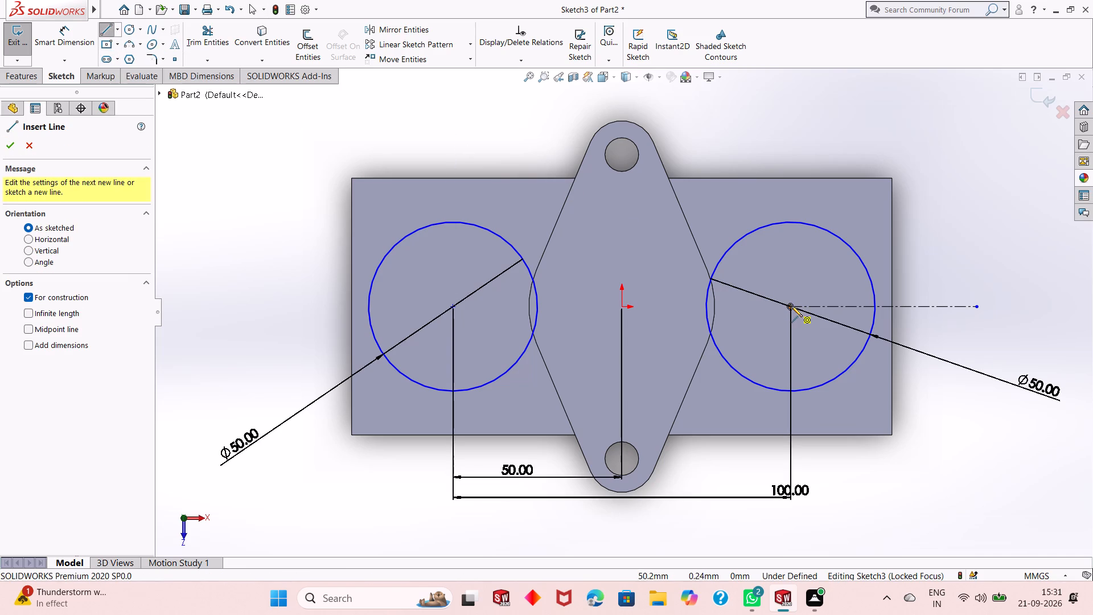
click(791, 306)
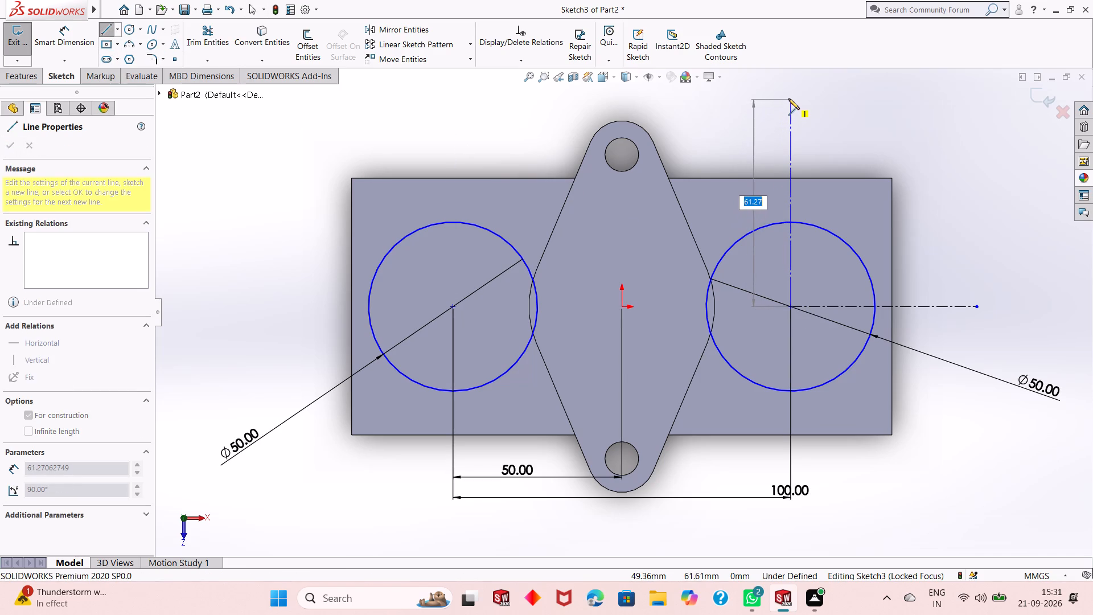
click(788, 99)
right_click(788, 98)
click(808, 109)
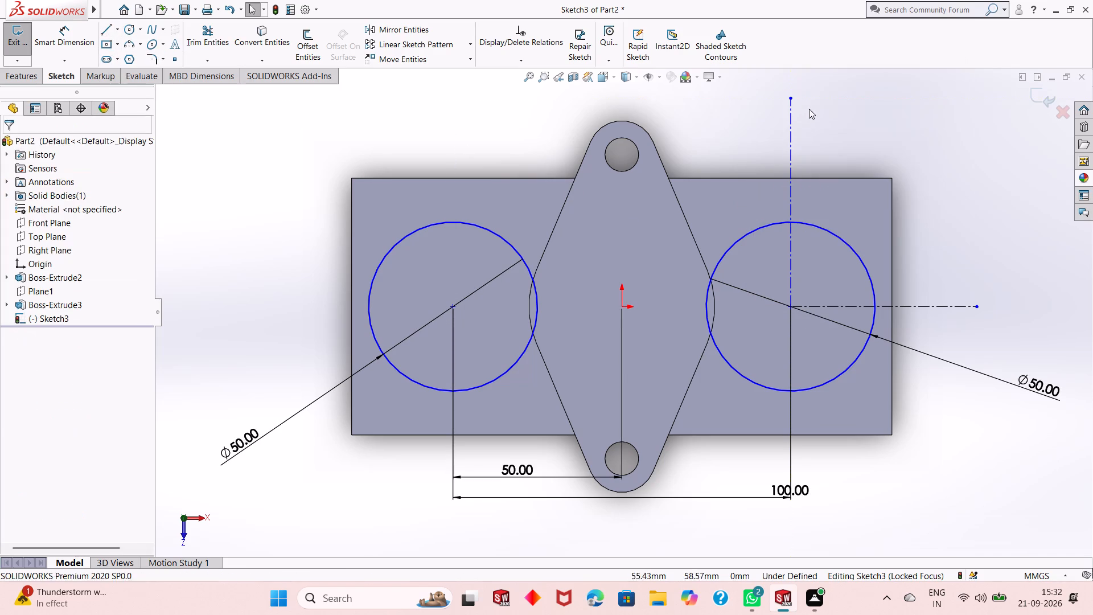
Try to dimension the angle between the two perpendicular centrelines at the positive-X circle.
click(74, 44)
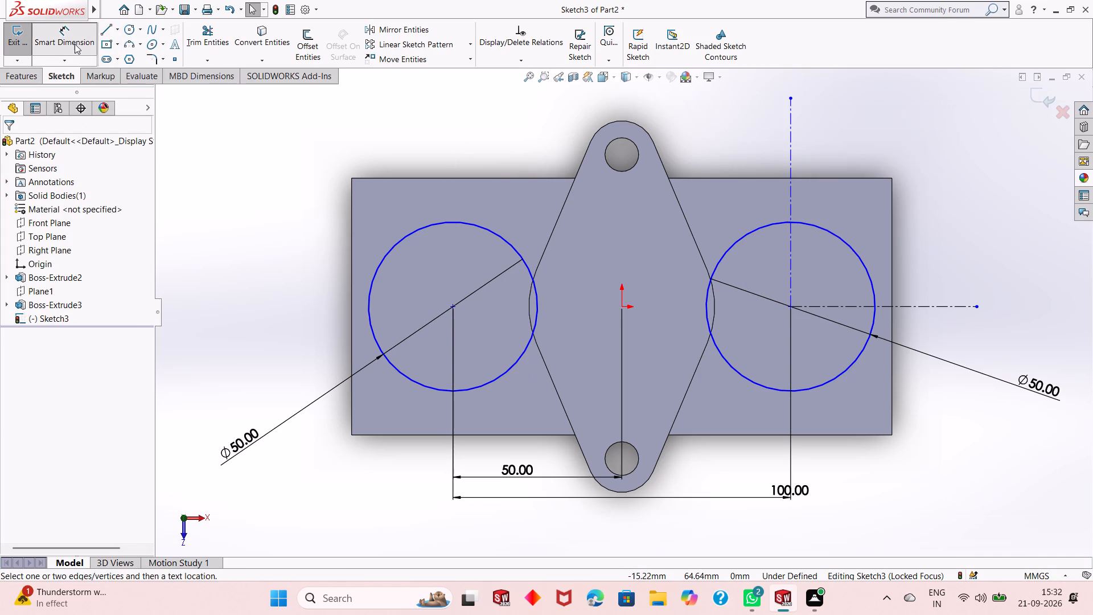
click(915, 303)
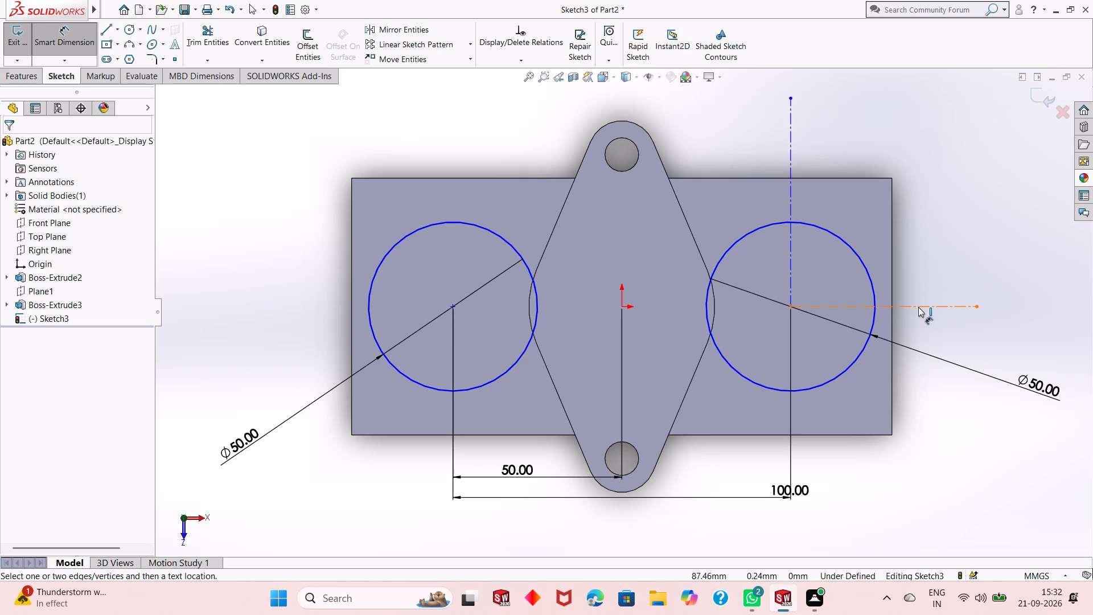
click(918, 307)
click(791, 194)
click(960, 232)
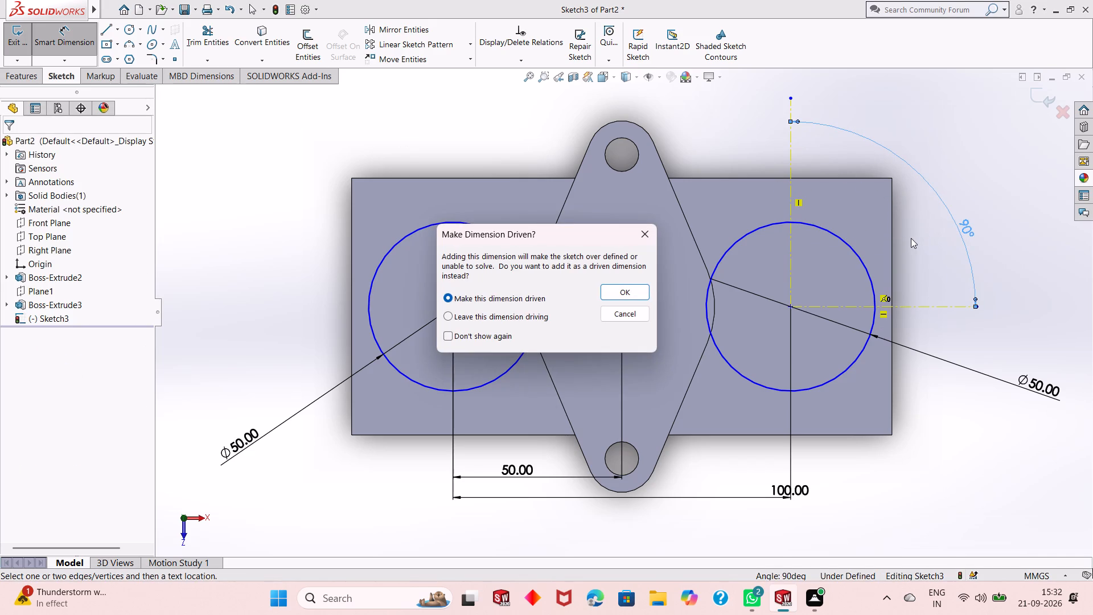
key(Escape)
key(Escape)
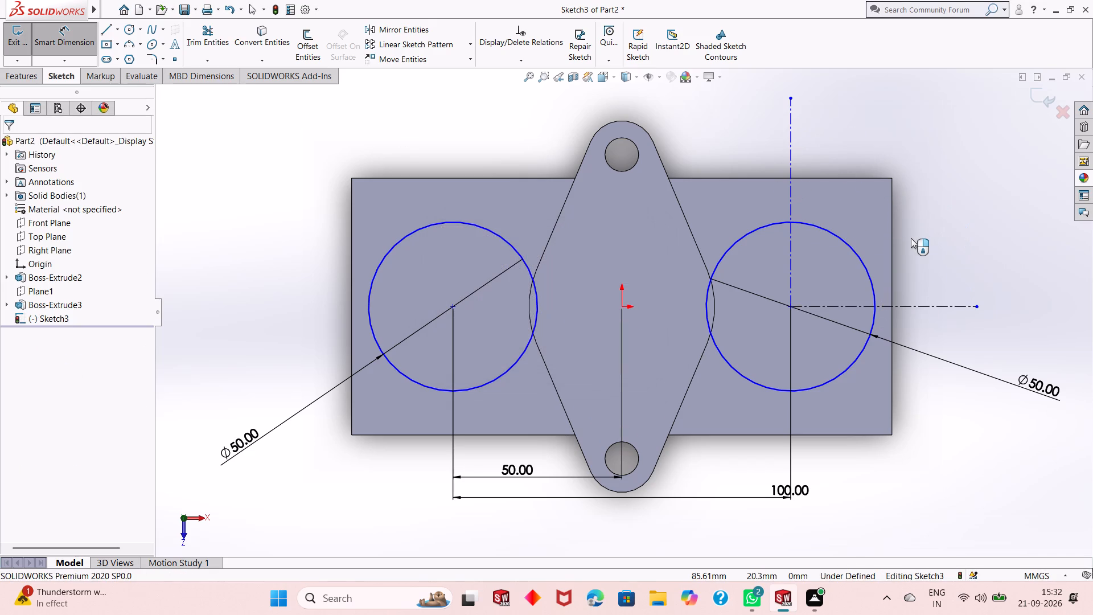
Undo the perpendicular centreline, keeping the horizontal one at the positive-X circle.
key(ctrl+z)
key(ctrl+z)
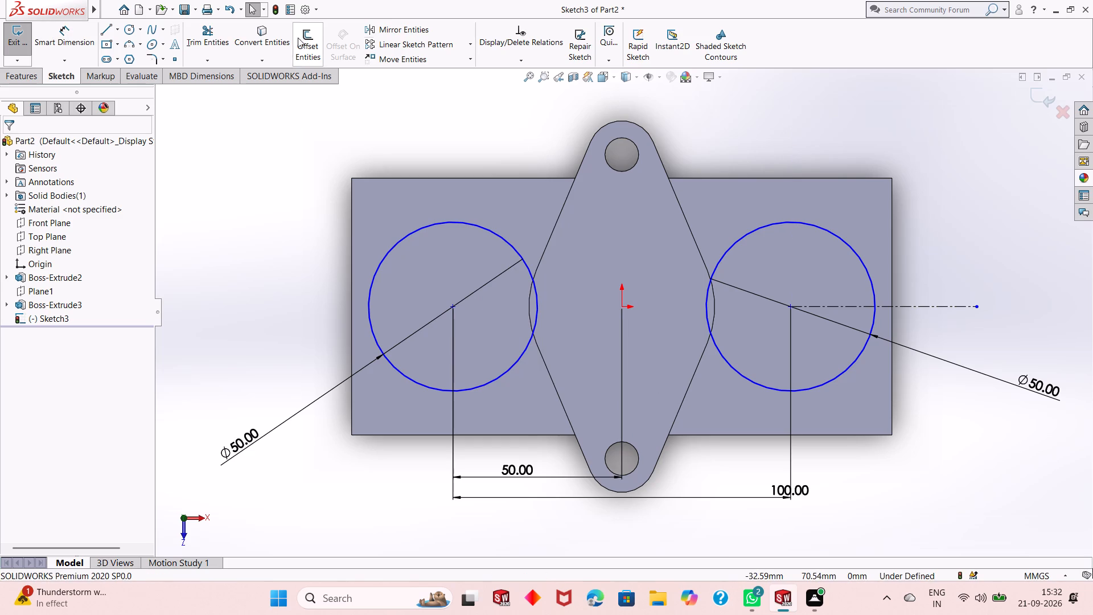
Sketch an angled centreline about 68 mm long from the positive-X circle's centre, rising about 56° above the horizontal centreline.
click(119, 28)
click(126, 64)
click(790, 306)
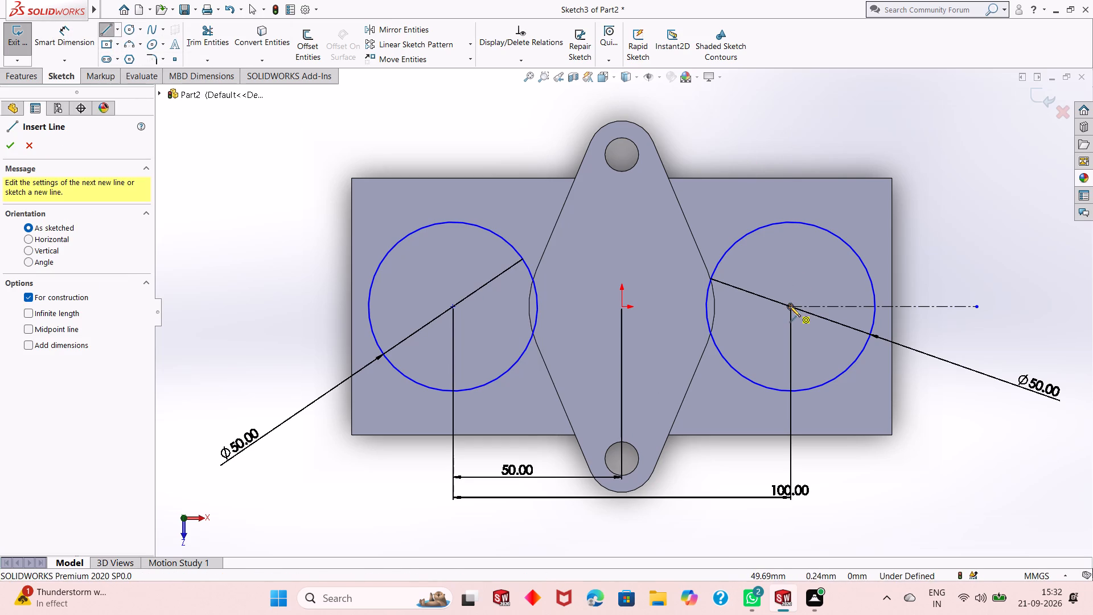
click(918, 116)
right_click(918, 116)
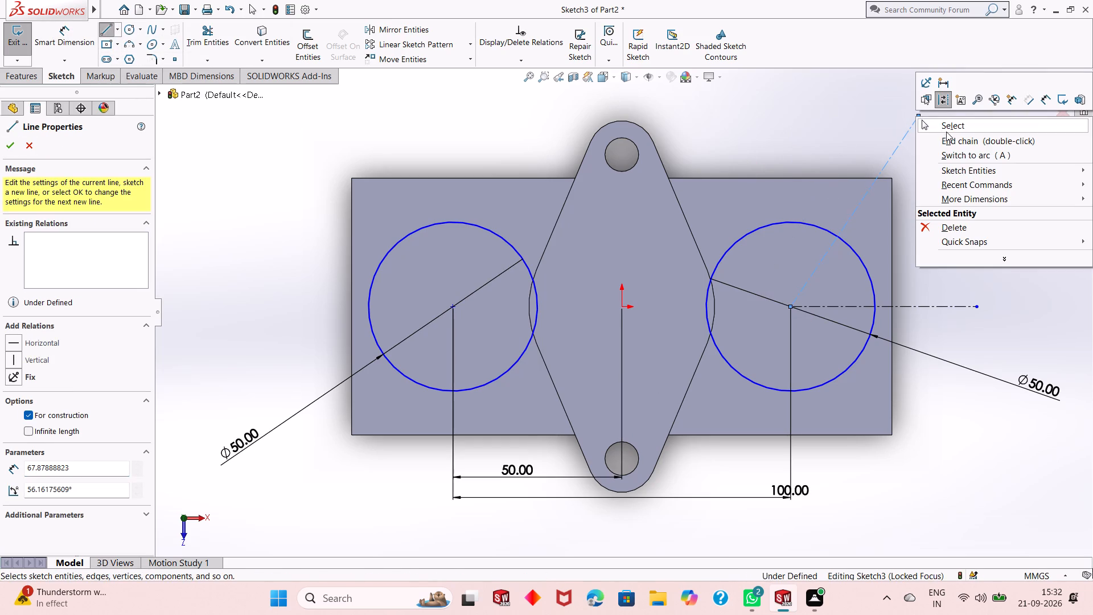
click(946, 132)
Dimension the angle between the angled and horizontal centrelines as 55° and finish dimensioning.
click(90, 40)
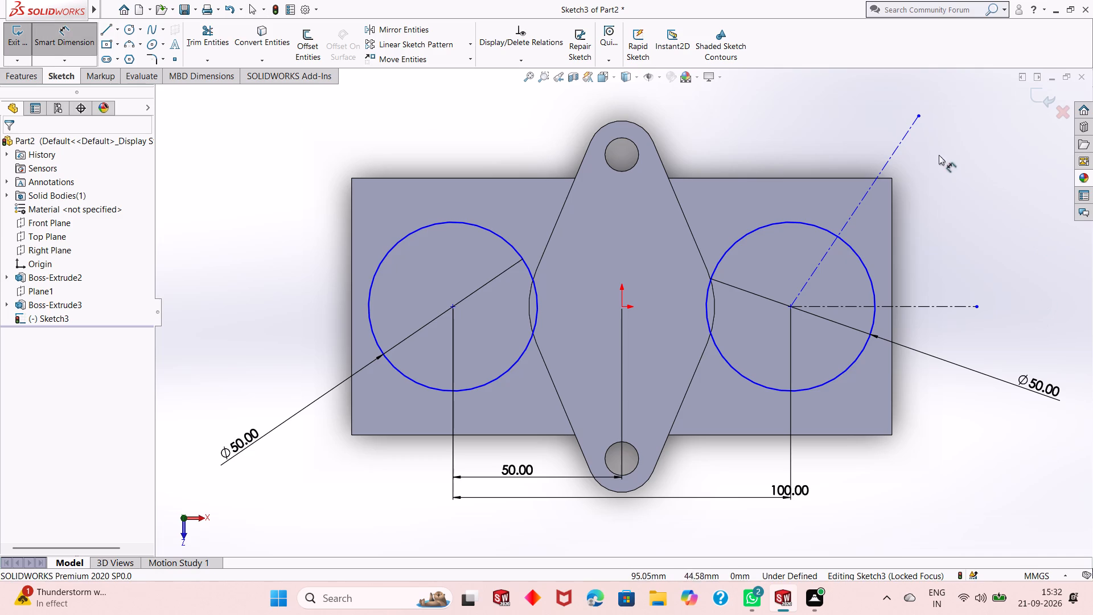
click(906, 134)
click(938, 310)
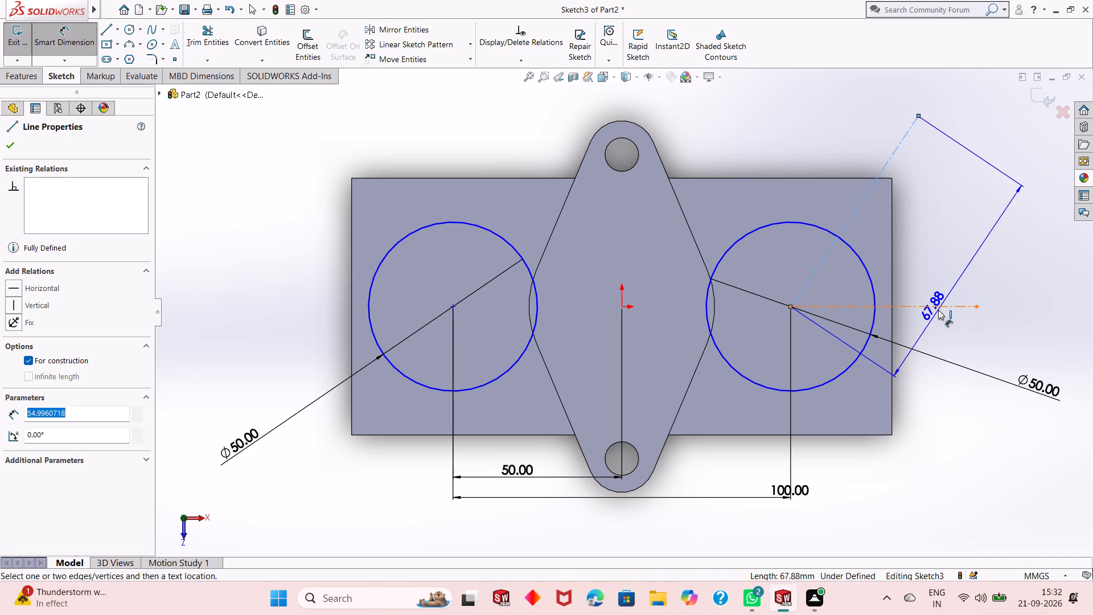
click(968, 262)
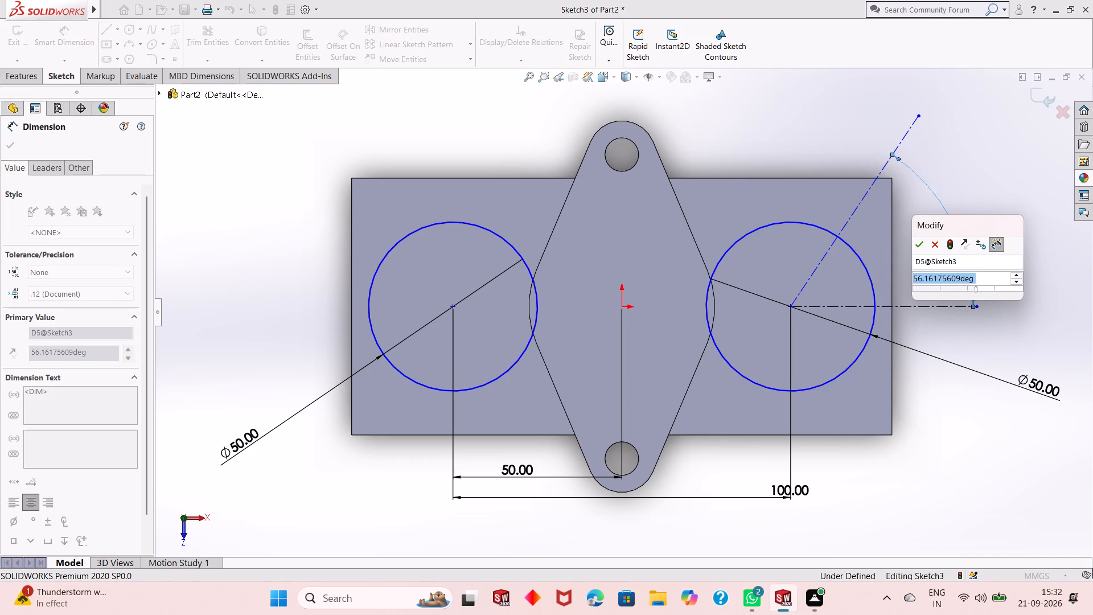
text(55)
key(Return)
right_click(963, 264)
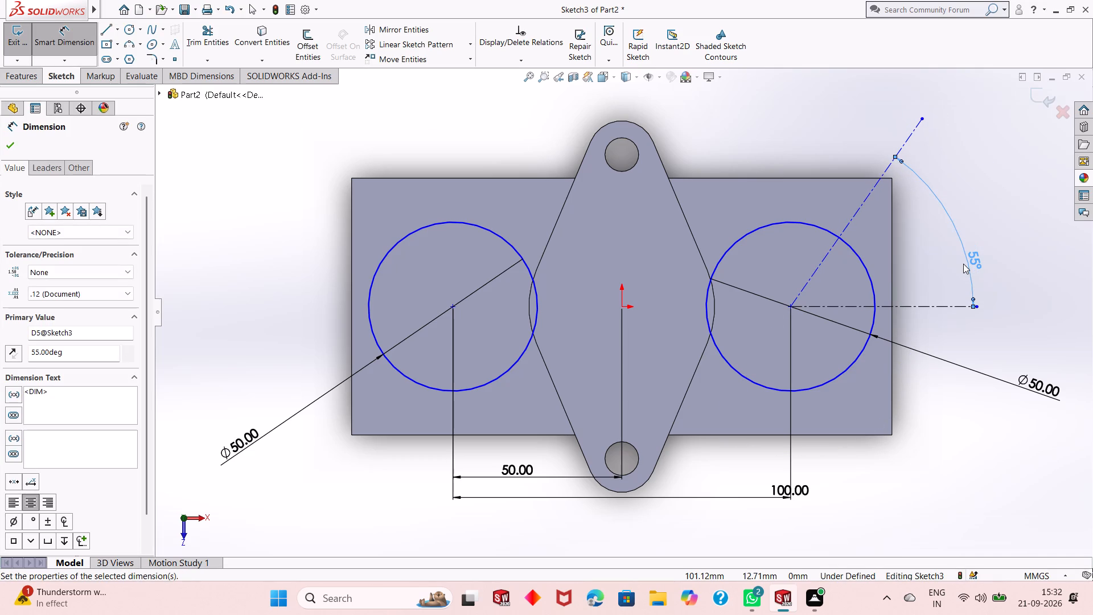
click(979, 297)
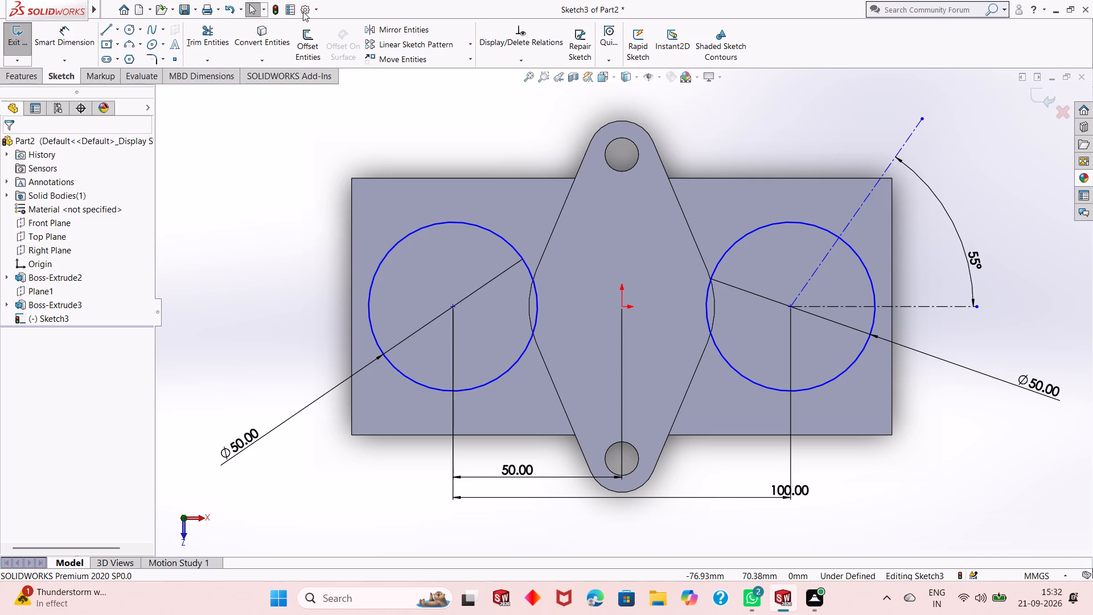
Sketch a circle about 13.6 mm in diameter where the angled centreline crosses the positive-X 50 mm circle.
click(132, 26)
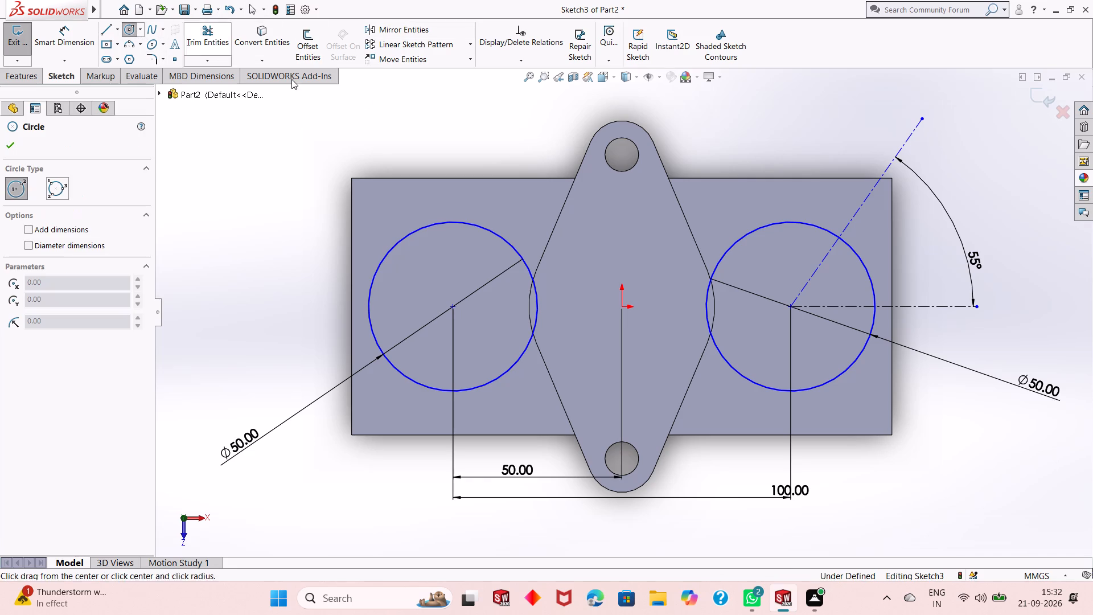
click(838, 237)
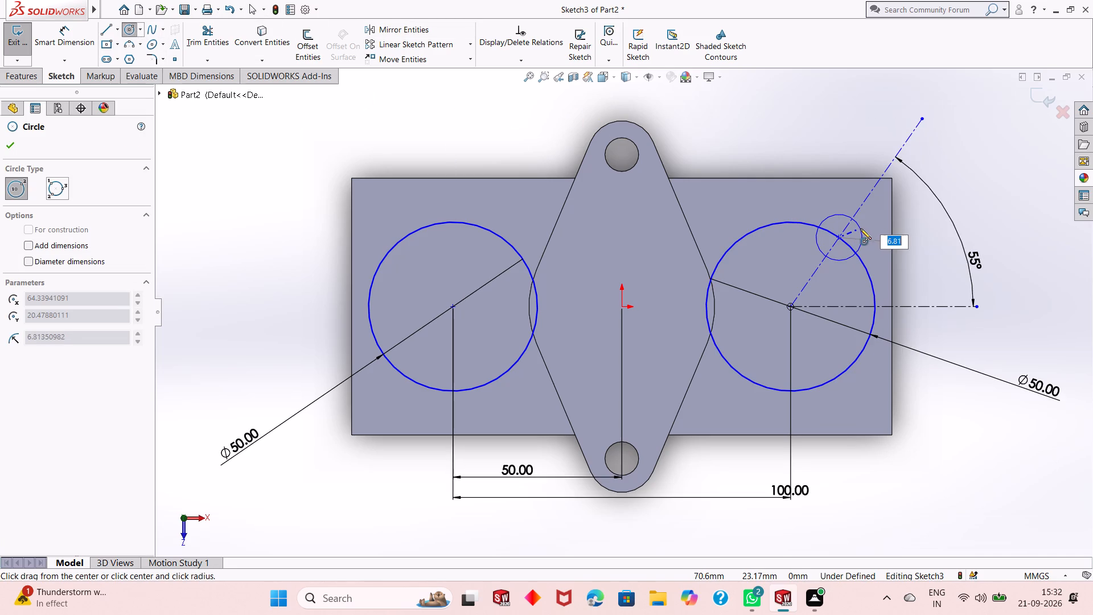
click(860, 228)
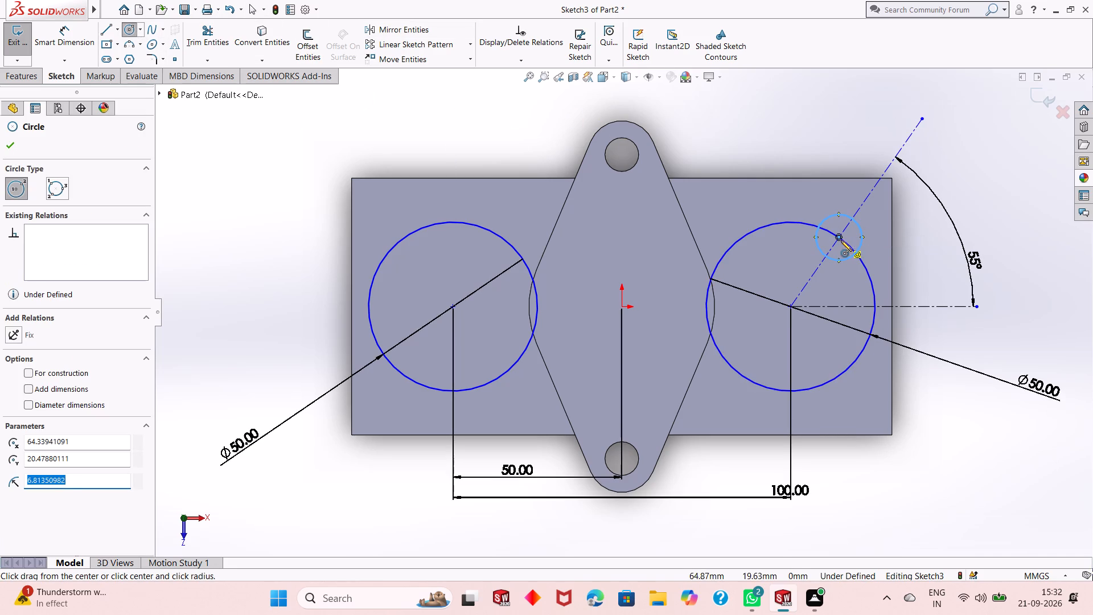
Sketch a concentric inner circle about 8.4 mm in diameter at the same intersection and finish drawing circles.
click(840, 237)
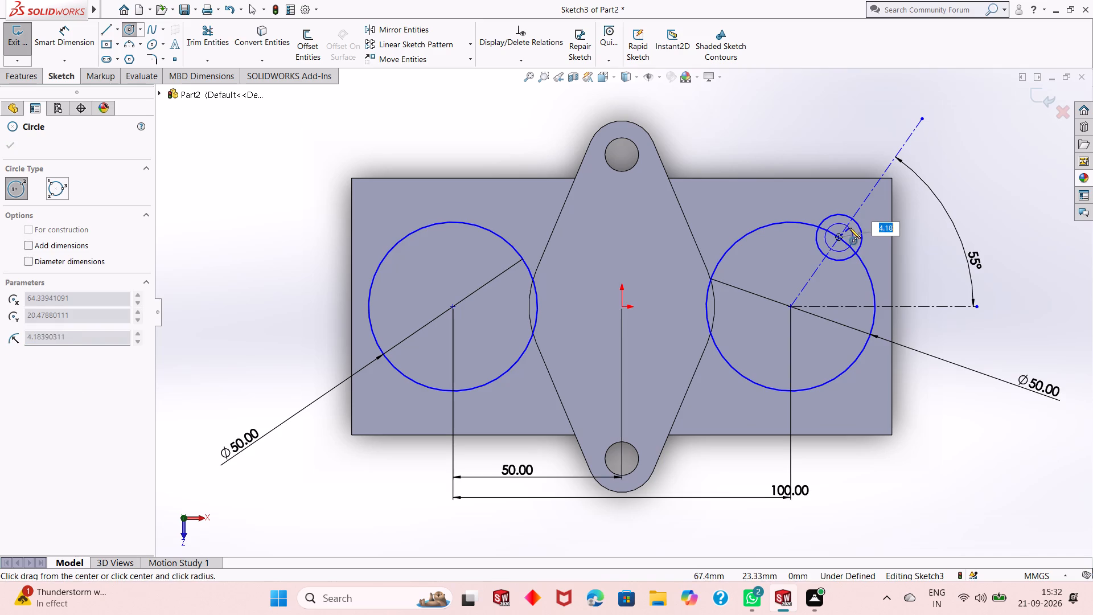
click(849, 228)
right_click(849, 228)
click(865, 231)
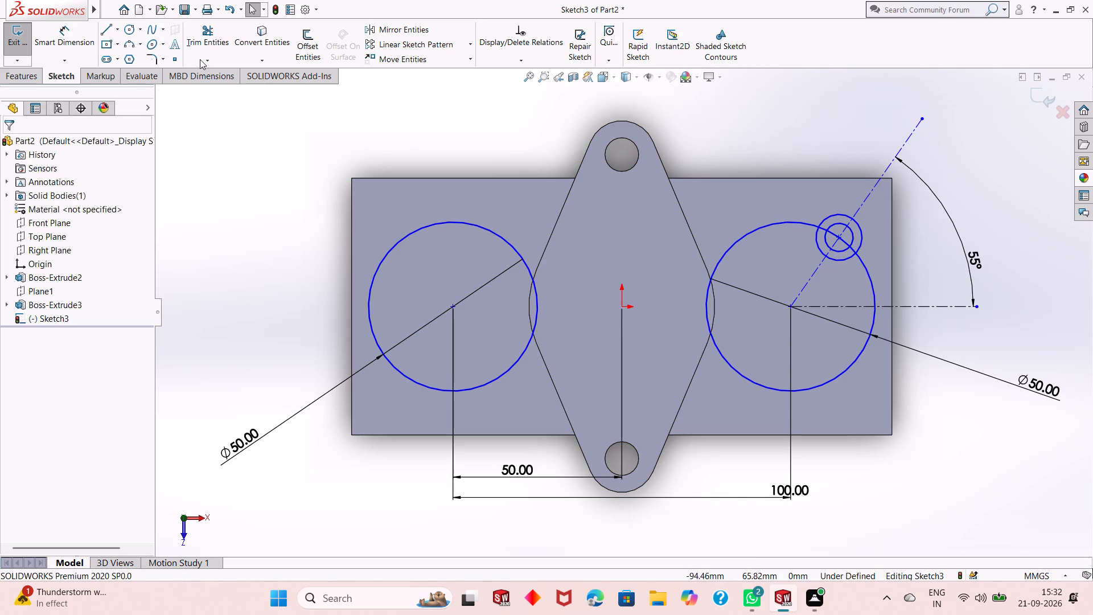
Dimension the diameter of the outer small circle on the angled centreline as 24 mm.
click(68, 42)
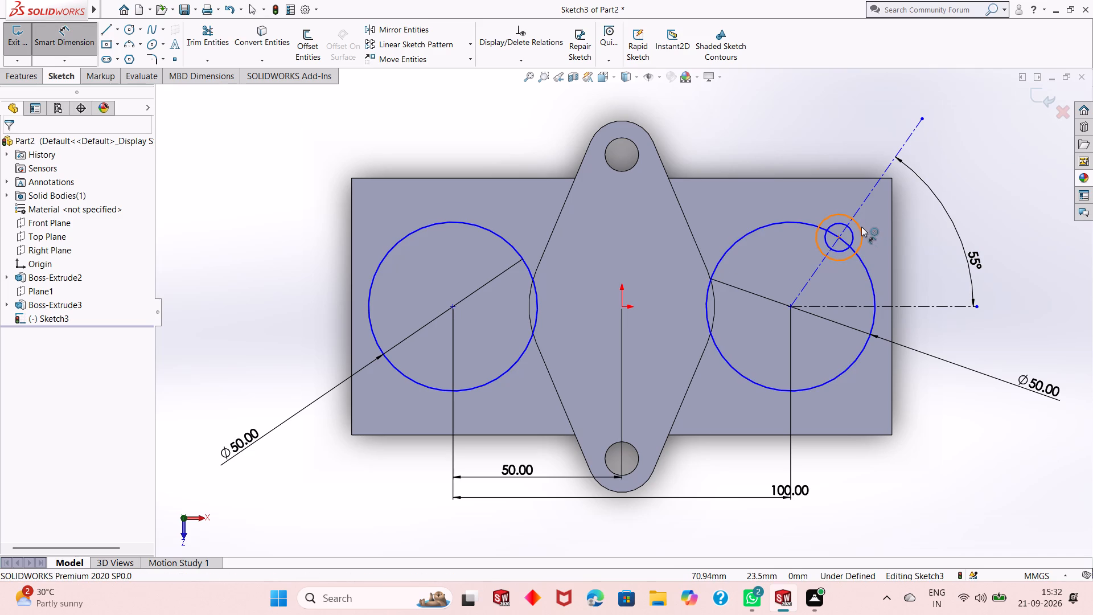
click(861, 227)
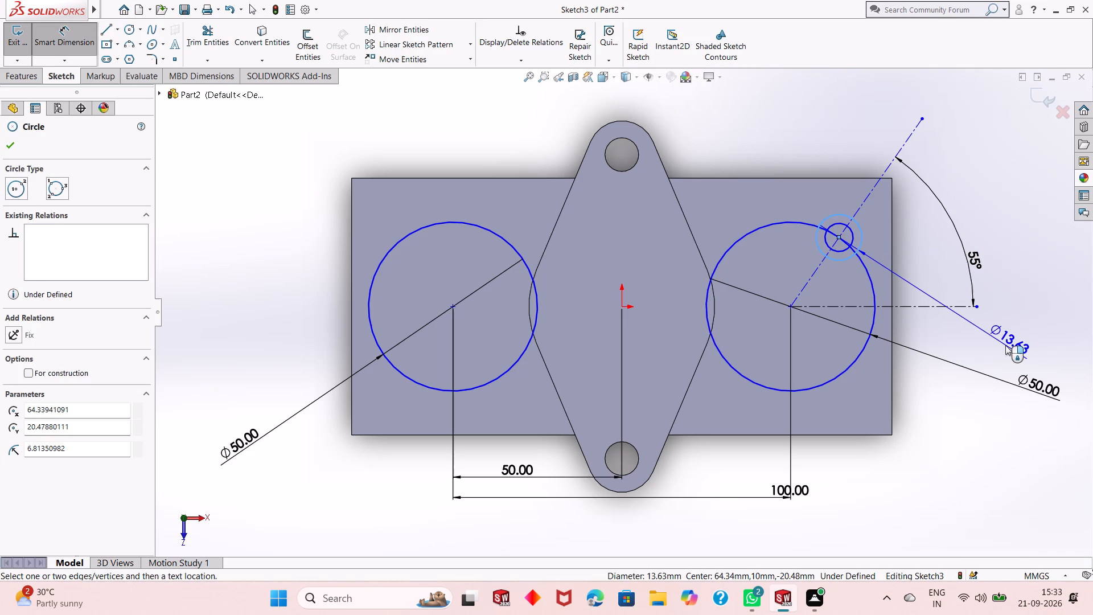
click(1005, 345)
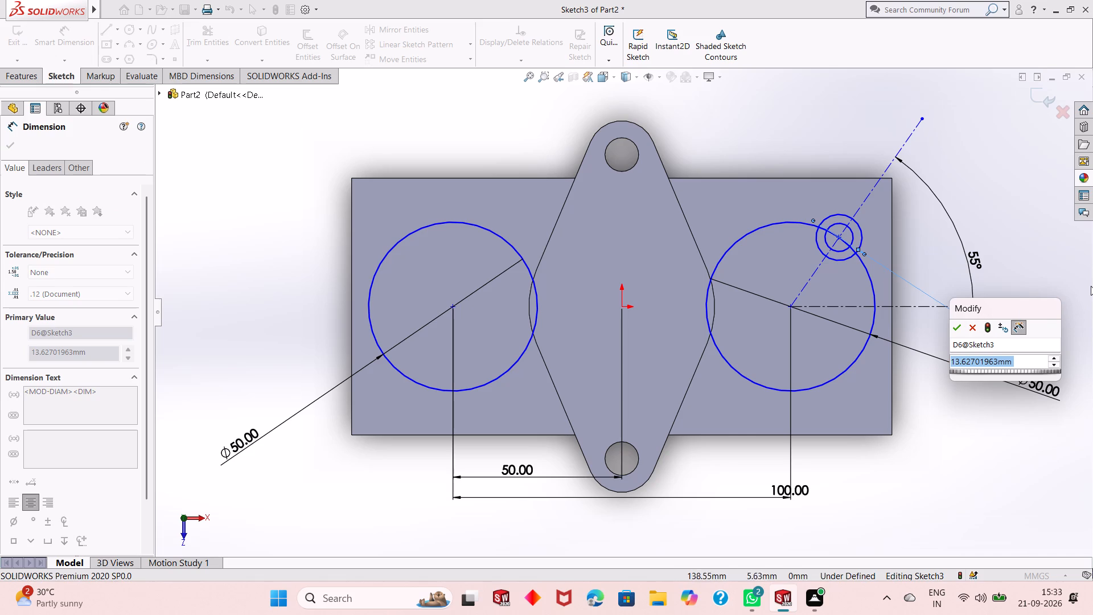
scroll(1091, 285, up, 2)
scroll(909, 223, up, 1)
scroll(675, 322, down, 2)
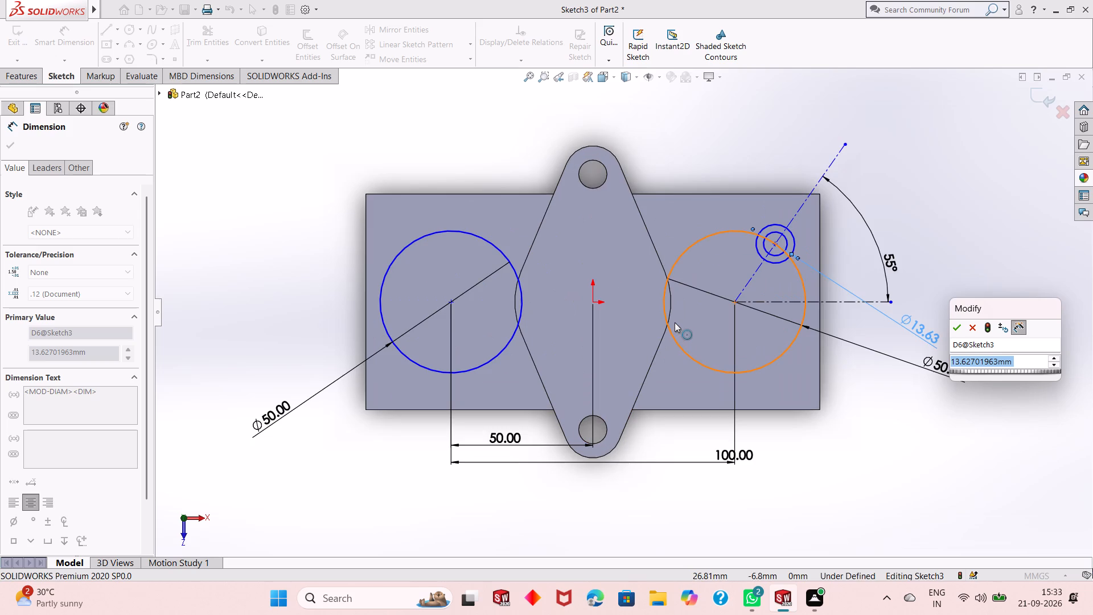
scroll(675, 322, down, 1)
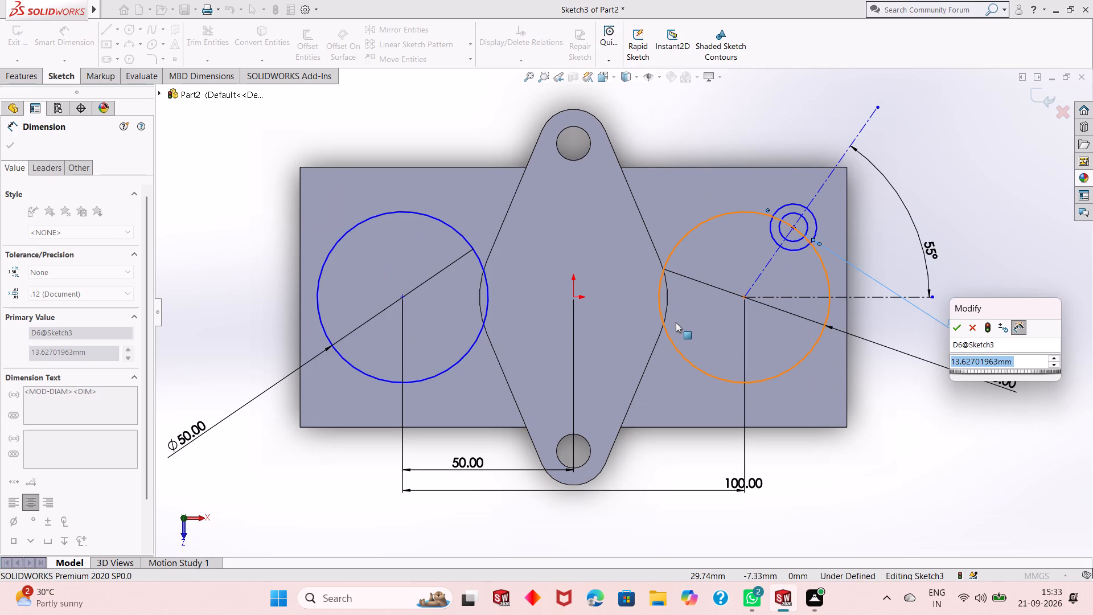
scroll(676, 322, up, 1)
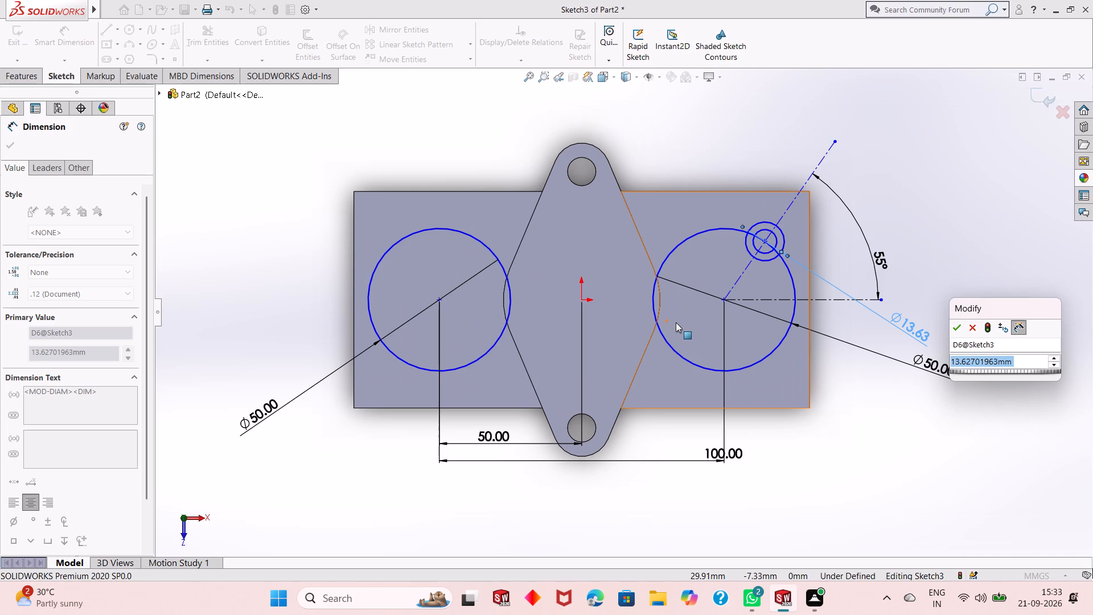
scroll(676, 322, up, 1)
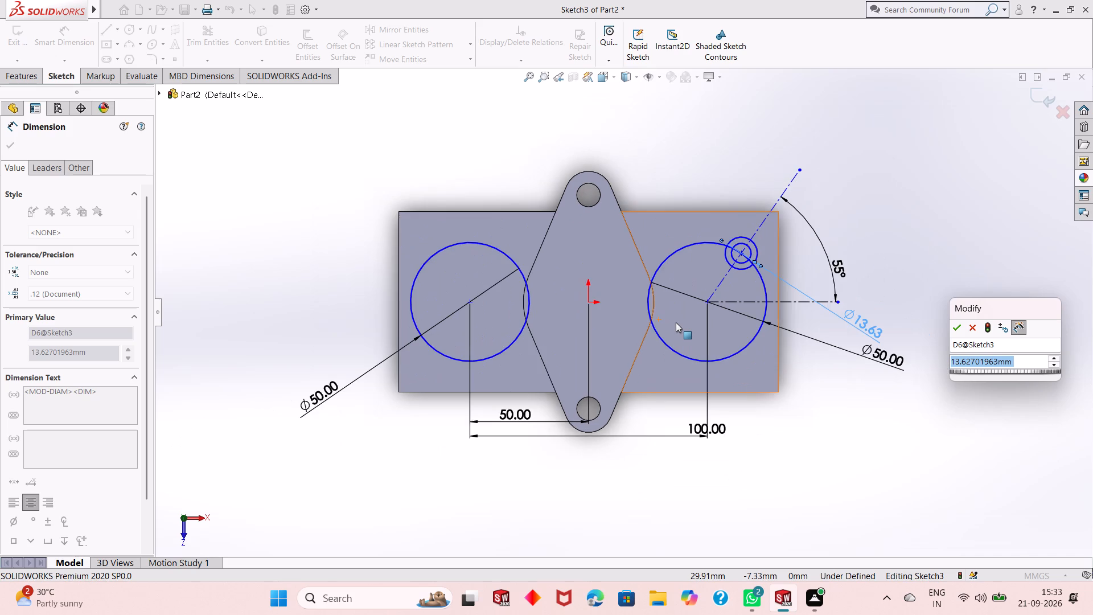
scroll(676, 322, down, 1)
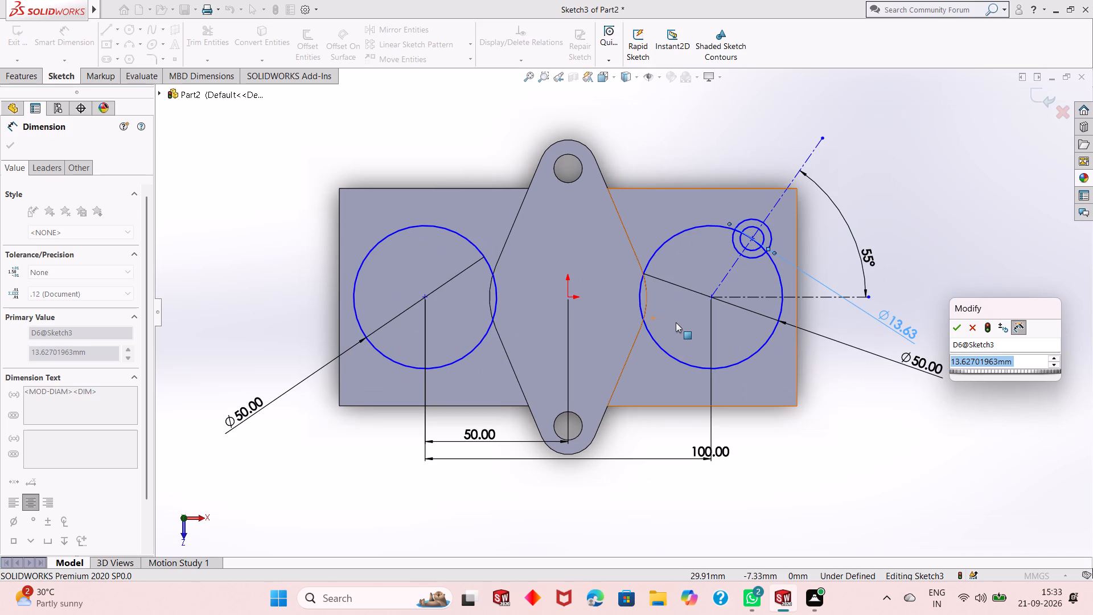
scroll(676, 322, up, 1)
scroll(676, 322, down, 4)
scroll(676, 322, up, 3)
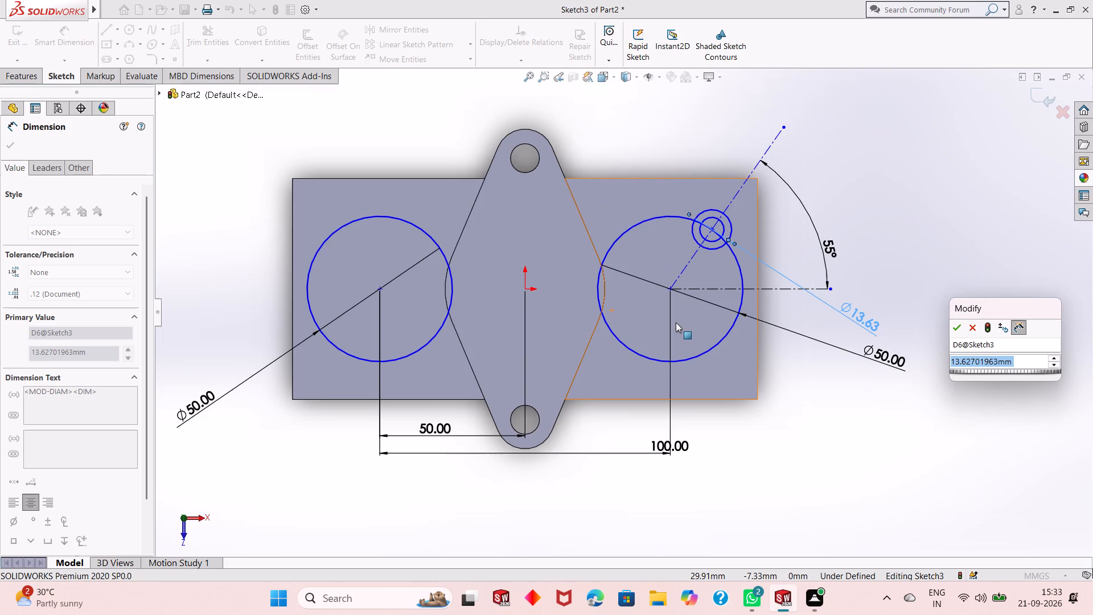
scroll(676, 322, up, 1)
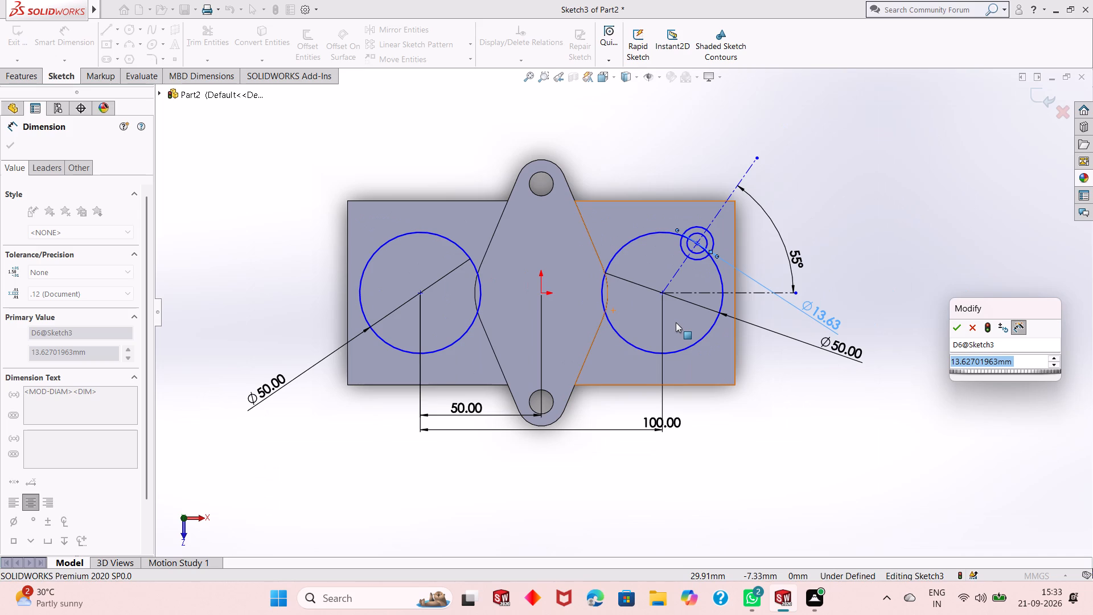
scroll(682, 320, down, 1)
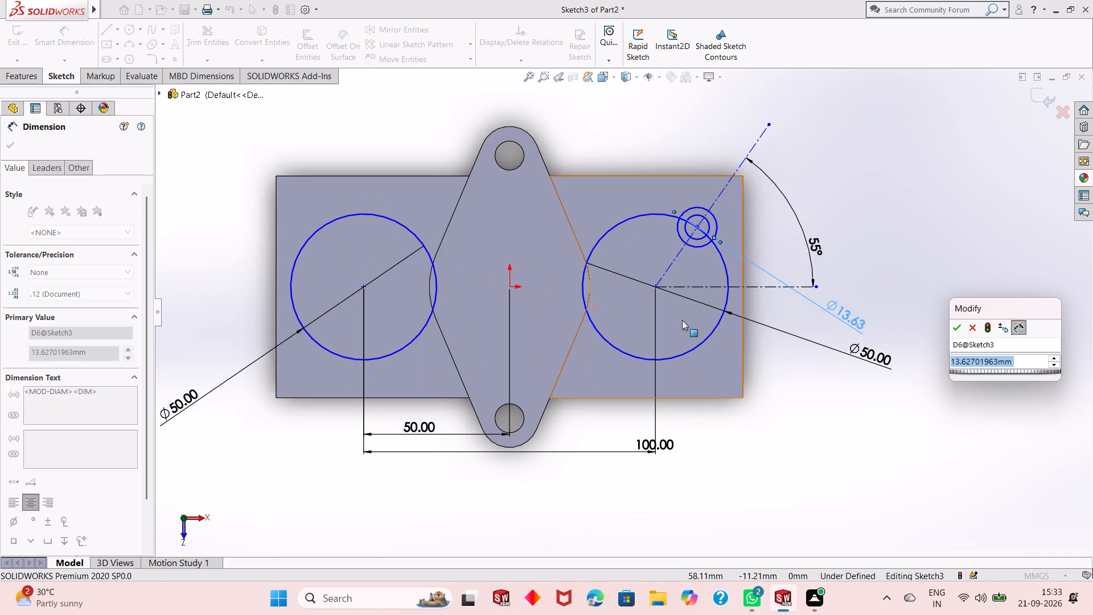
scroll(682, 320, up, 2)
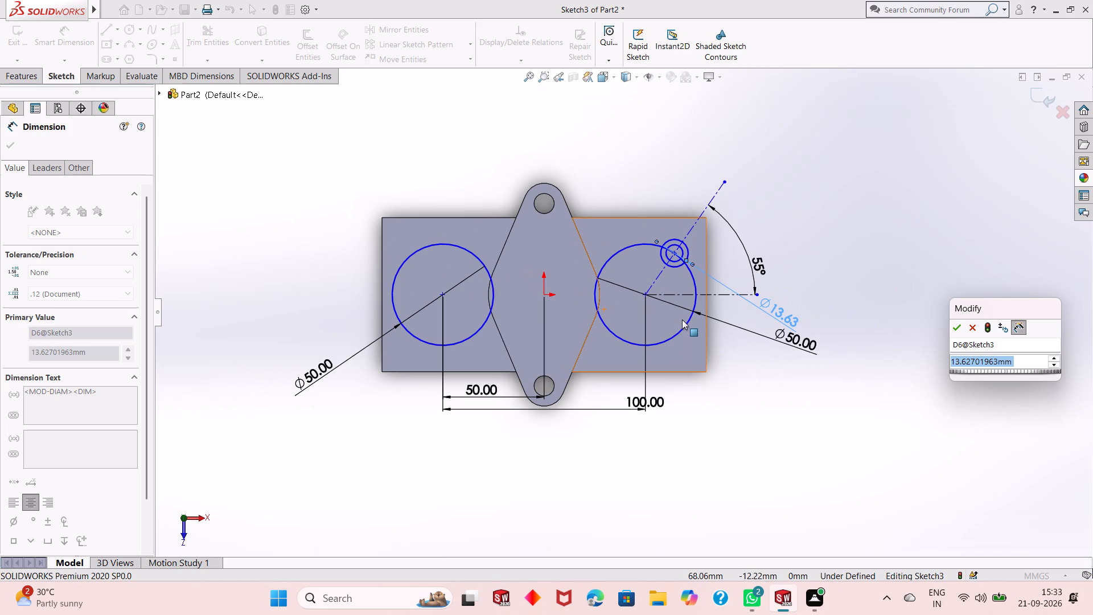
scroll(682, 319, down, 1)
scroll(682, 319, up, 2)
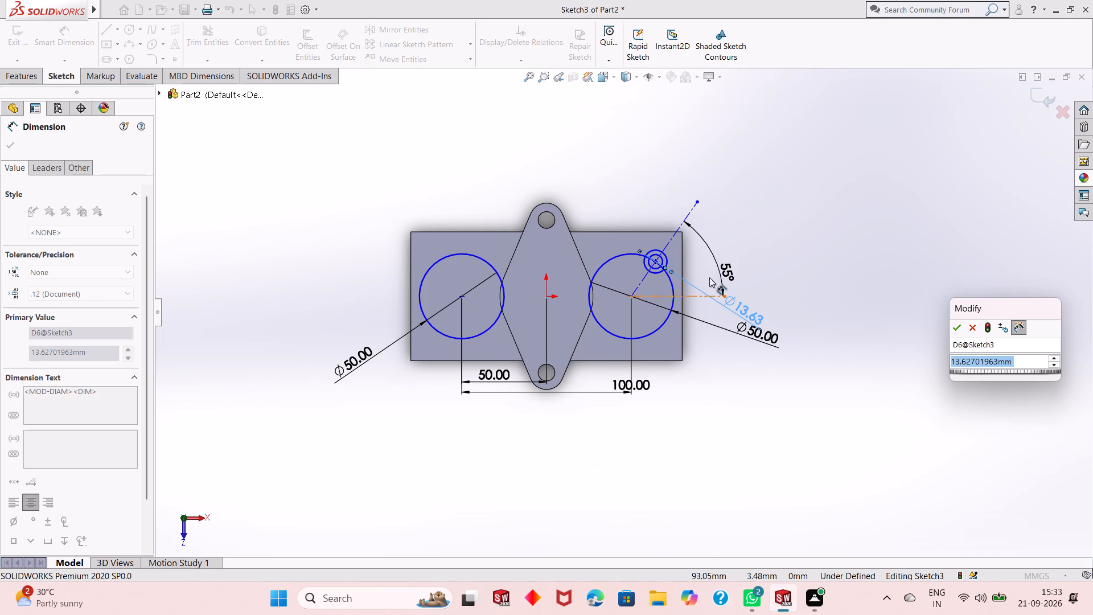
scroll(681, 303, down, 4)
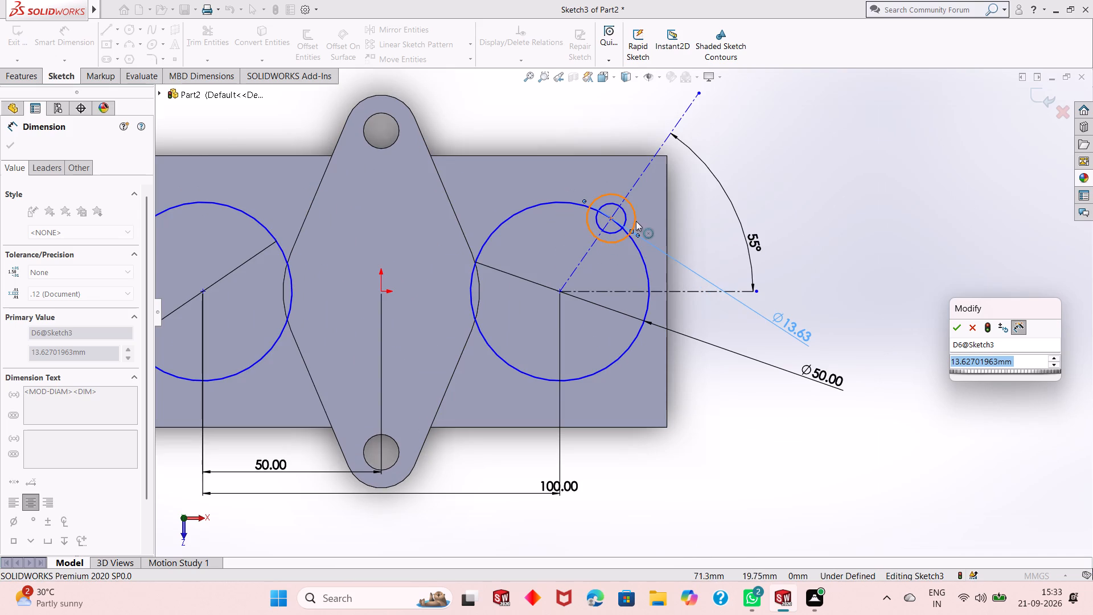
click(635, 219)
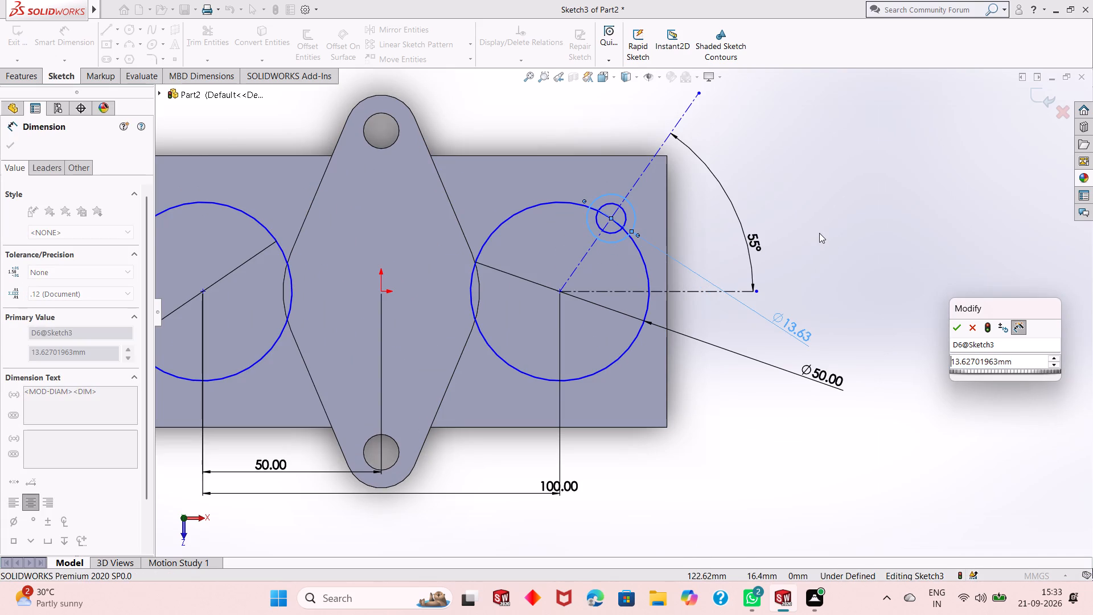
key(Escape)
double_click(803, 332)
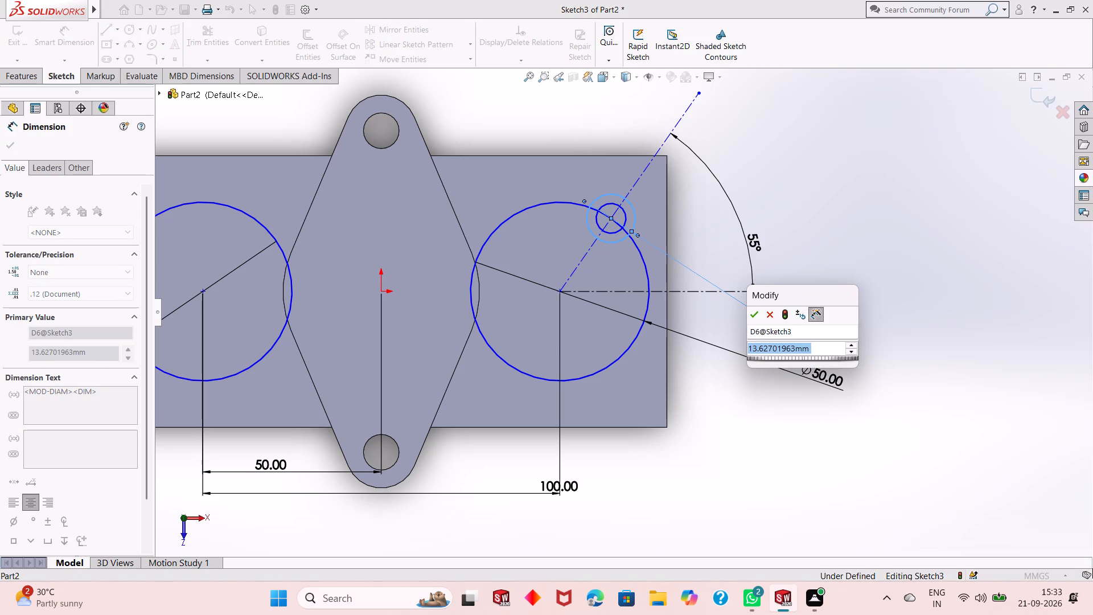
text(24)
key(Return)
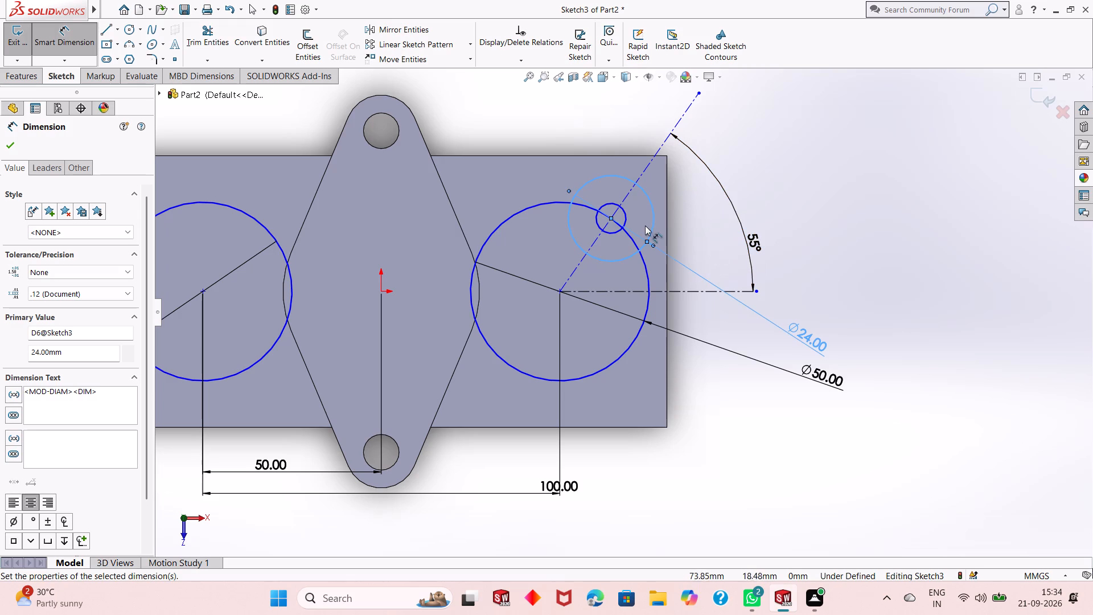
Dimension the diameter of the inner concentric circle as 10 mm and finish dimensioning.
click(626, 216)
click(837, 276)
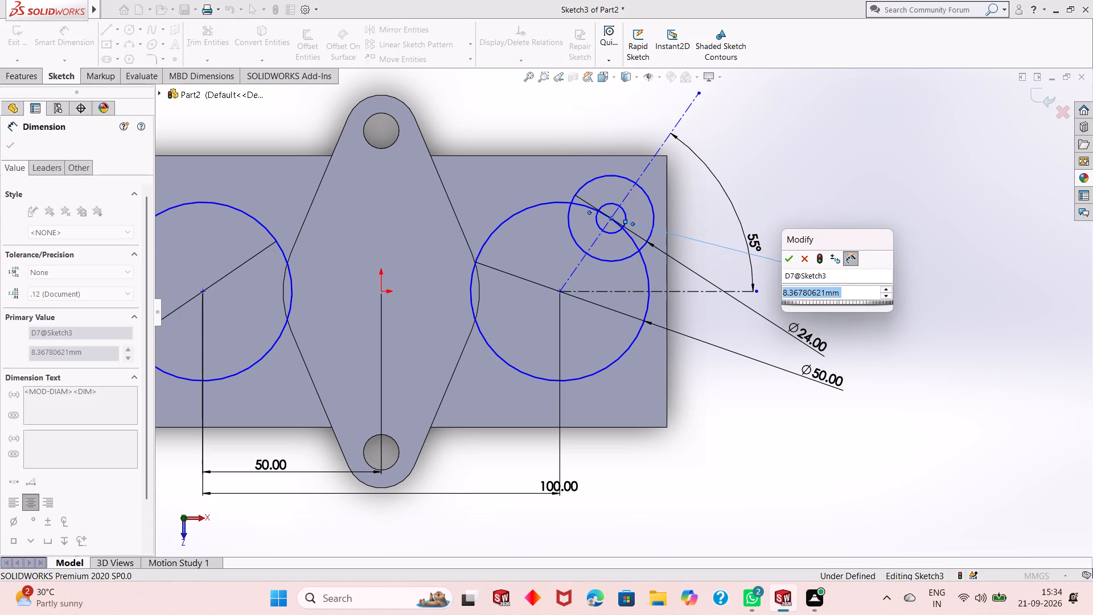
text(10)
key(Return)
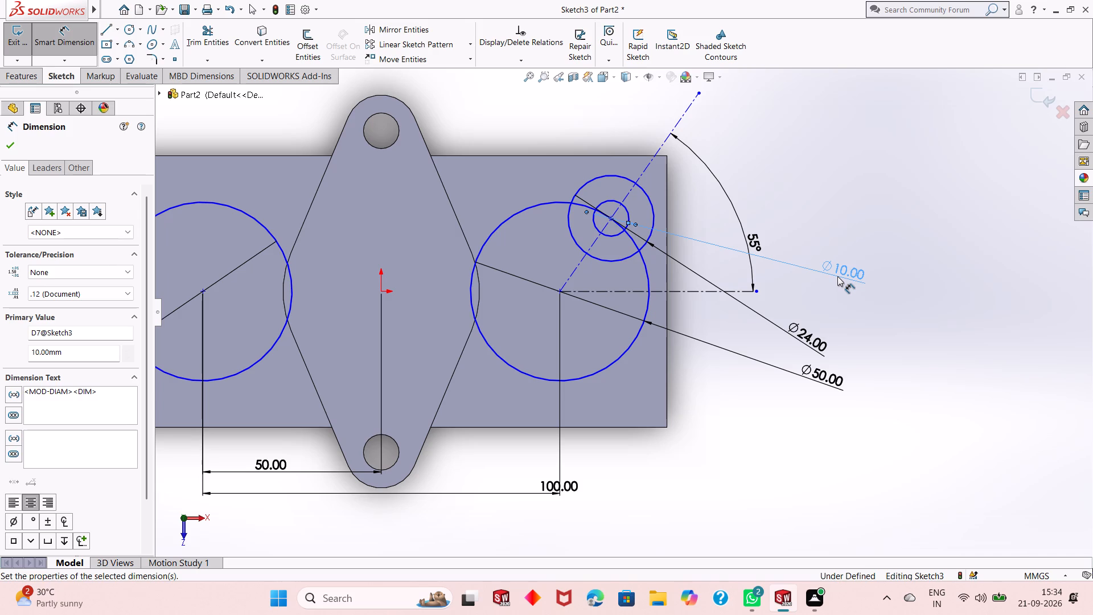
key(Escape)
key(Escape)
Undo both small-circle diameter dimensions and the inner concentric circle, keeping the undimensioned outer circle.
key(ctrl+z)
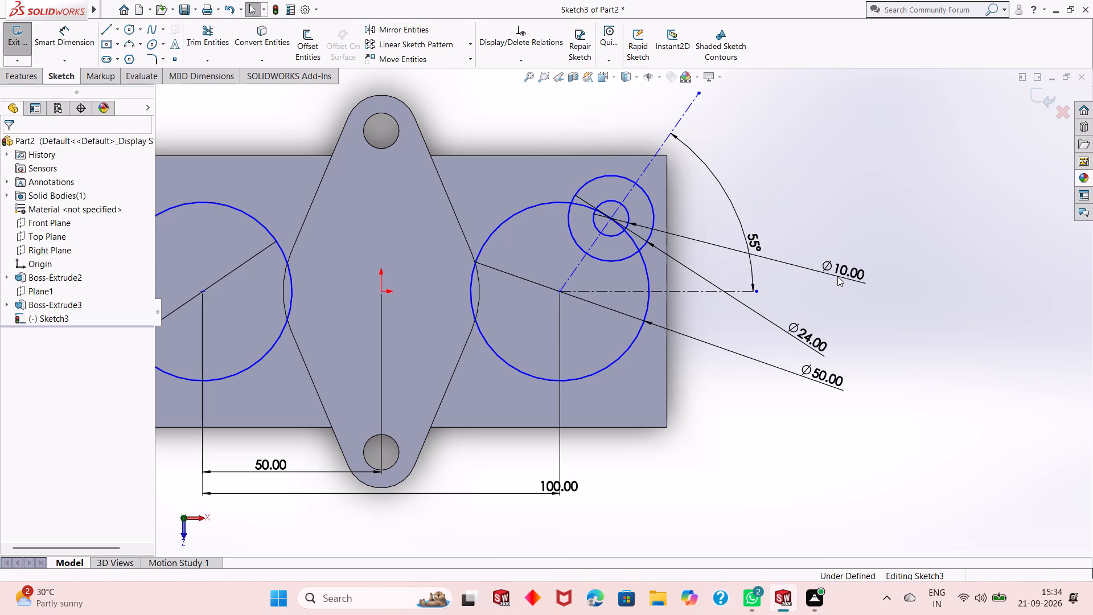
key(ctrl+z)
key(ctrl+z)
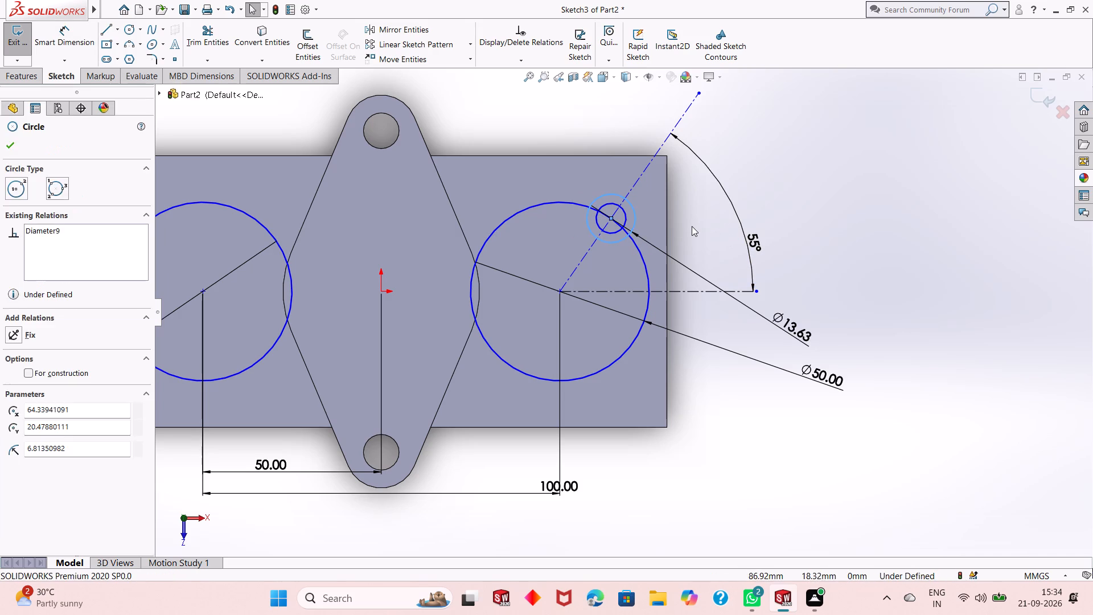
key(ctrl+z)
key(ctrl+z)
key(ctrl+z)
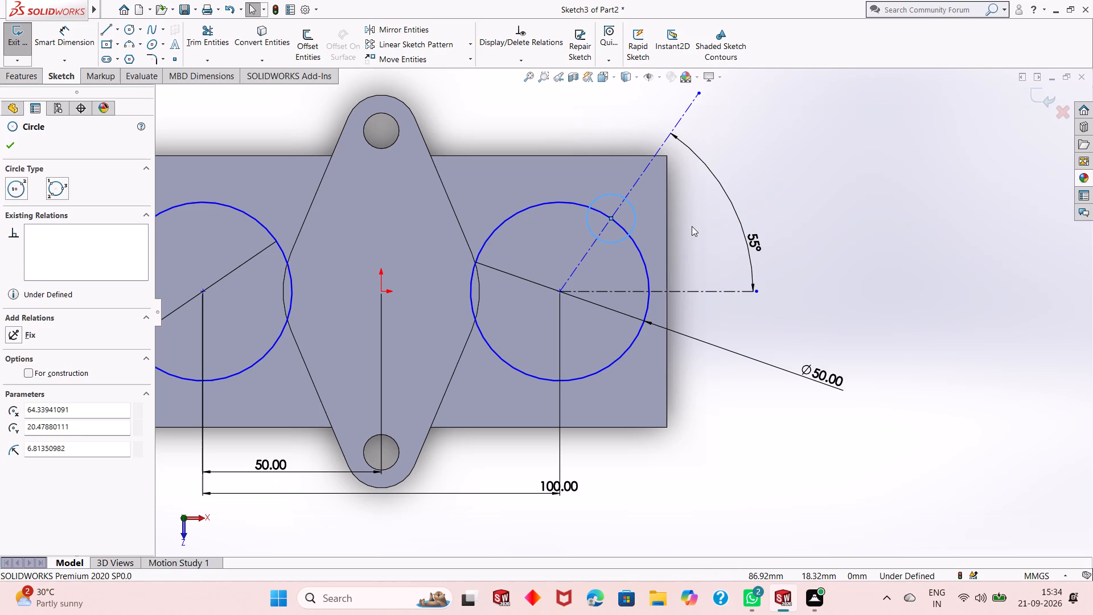
Dimension the diameter of the remaining small circle on the angled centreline as 24 mm and finish dimensioning.
click(63, 47)
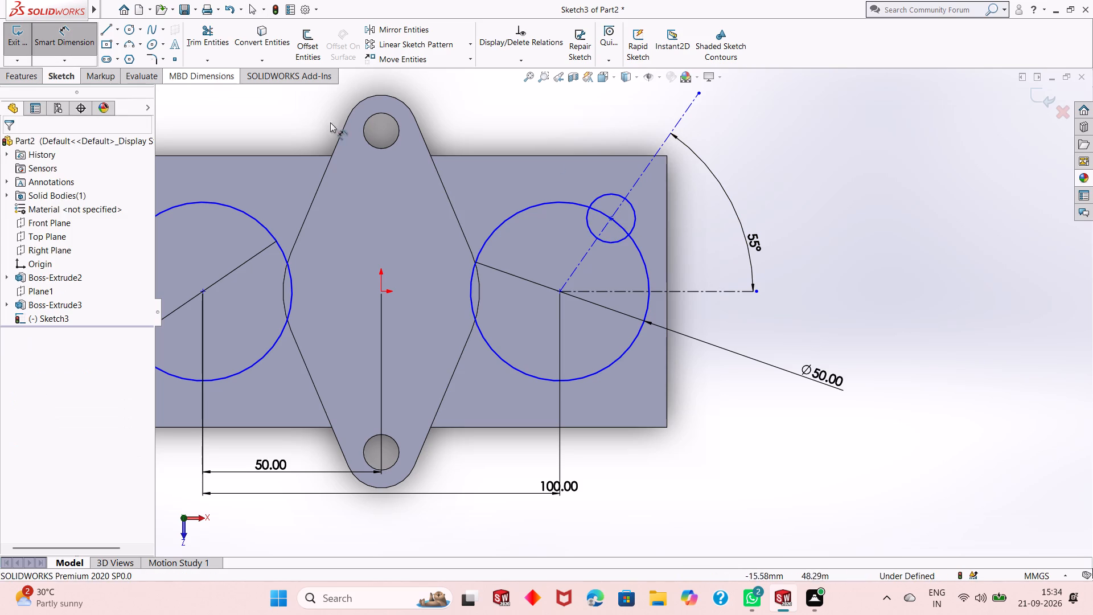
click(636, 212)
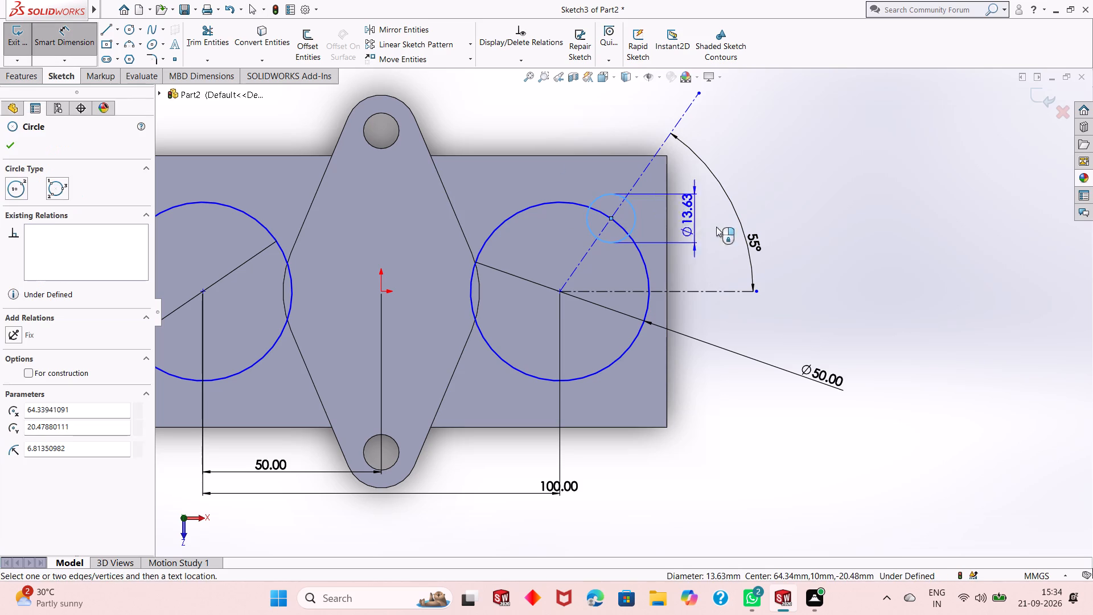
click(855, 305)
text(24)
key(Return)
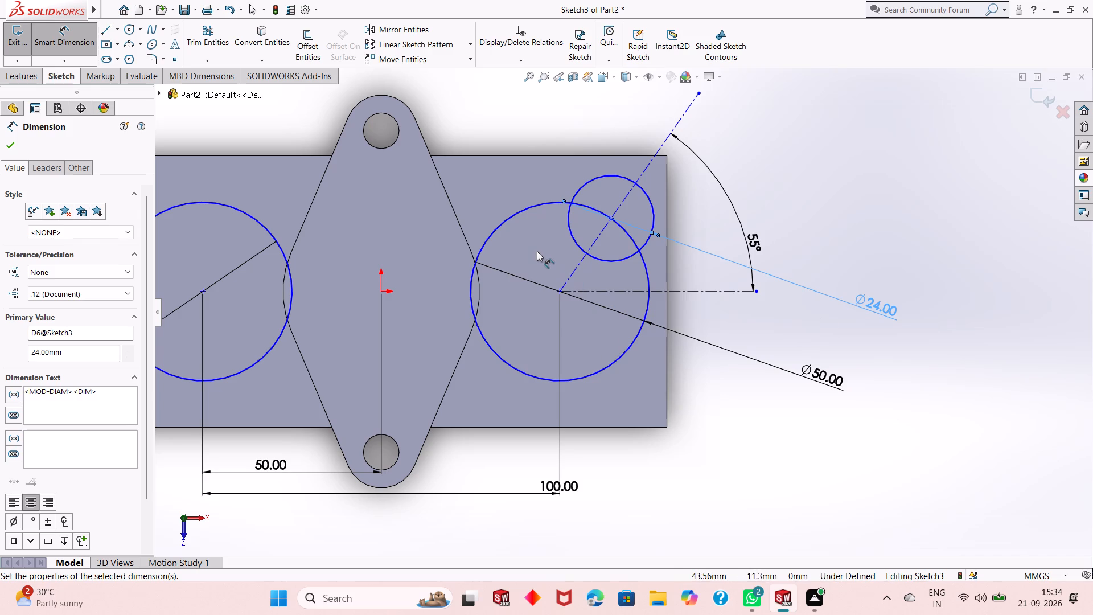
key(Escape)
key(Escape)
key(Escape)
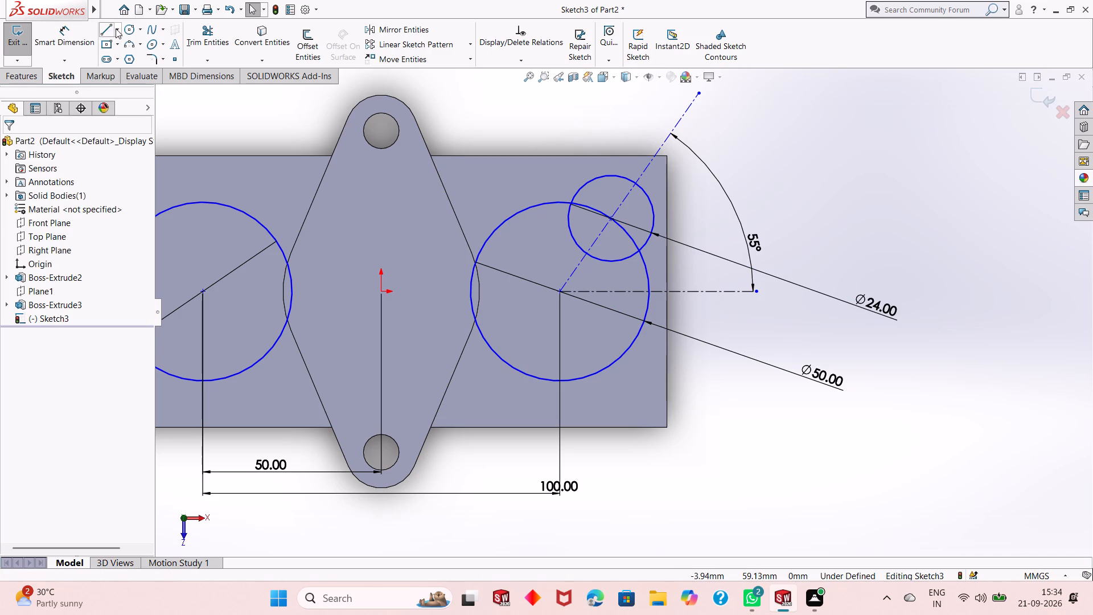
Mirror the 24 mm circle about the horizontal centreline of the positive-X circle, keeping the original.
click(646, 194)
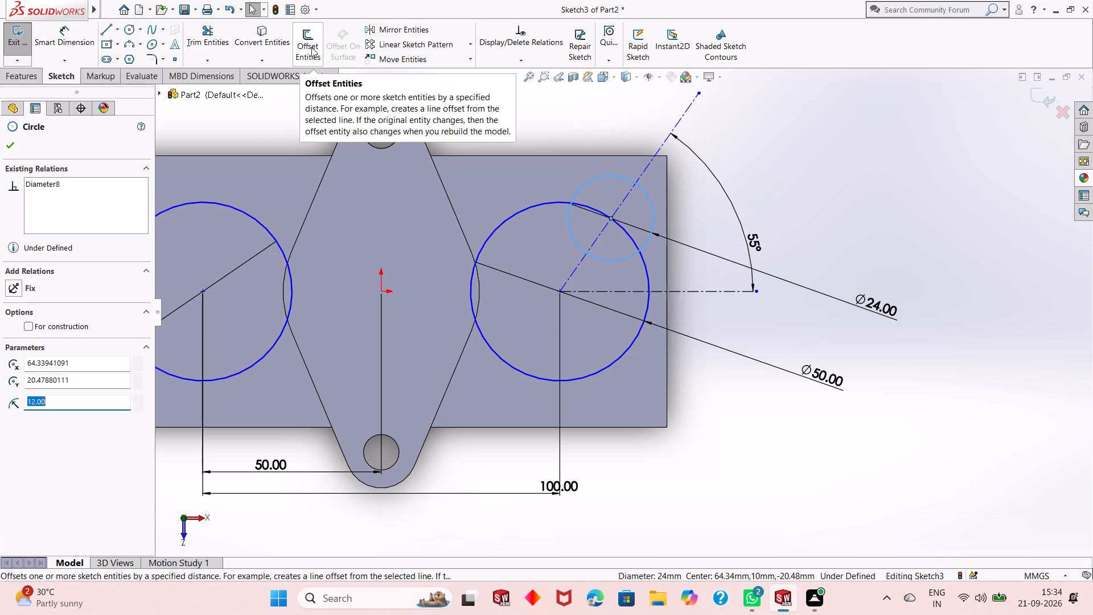
click(449, 30)
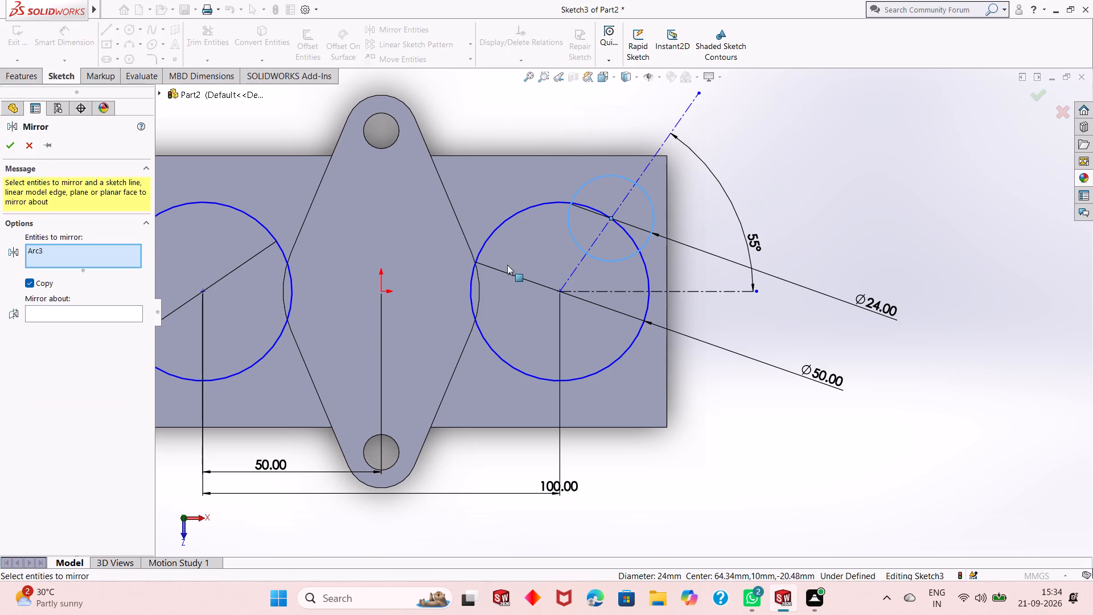
click(74, 315)
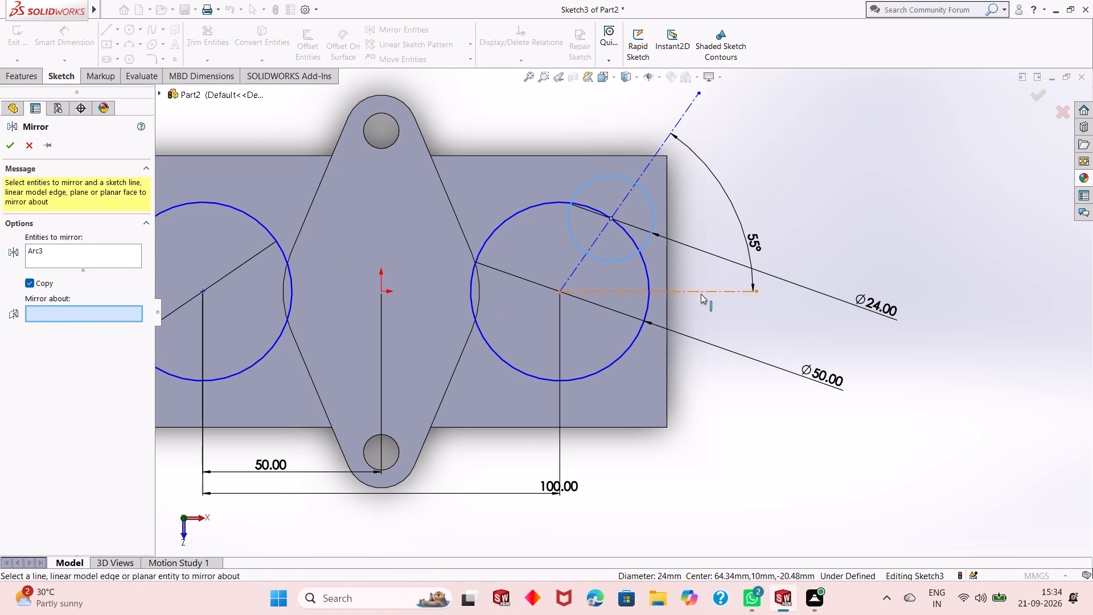
click(704, 293)
click(9, 147)
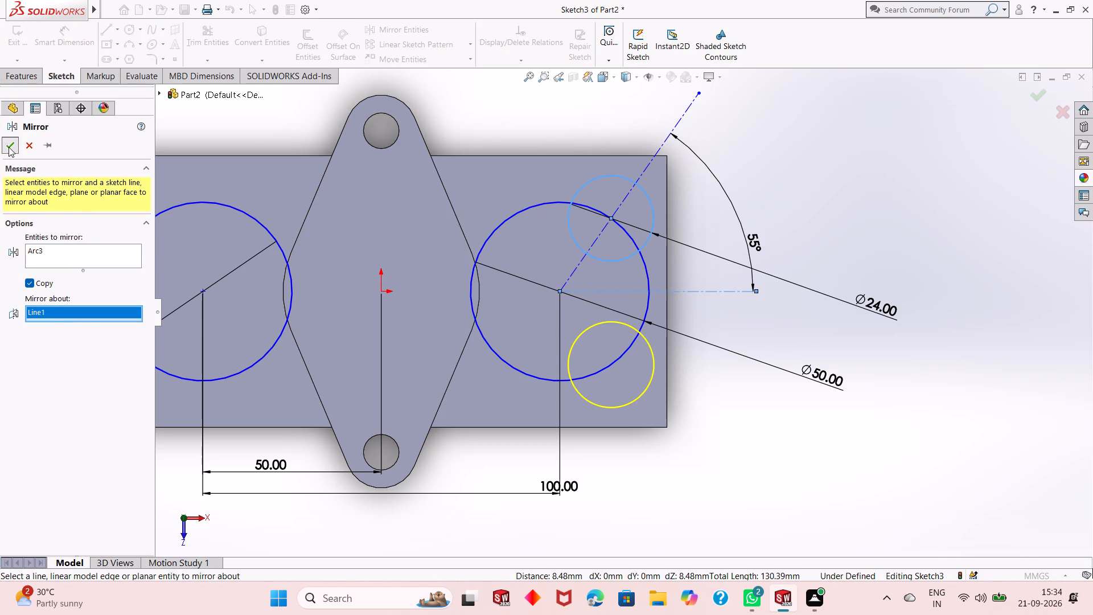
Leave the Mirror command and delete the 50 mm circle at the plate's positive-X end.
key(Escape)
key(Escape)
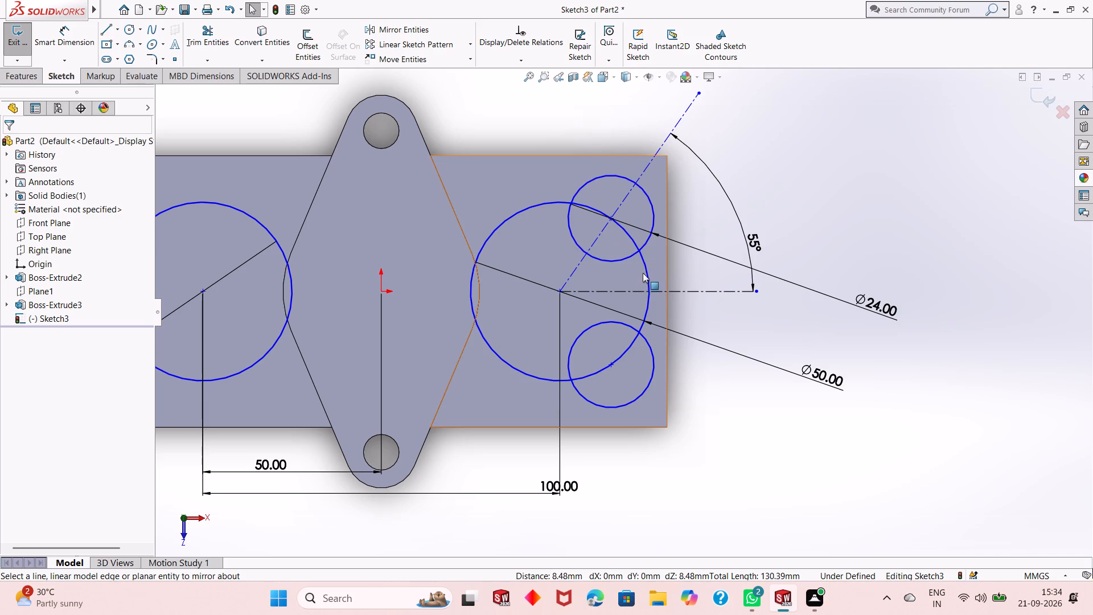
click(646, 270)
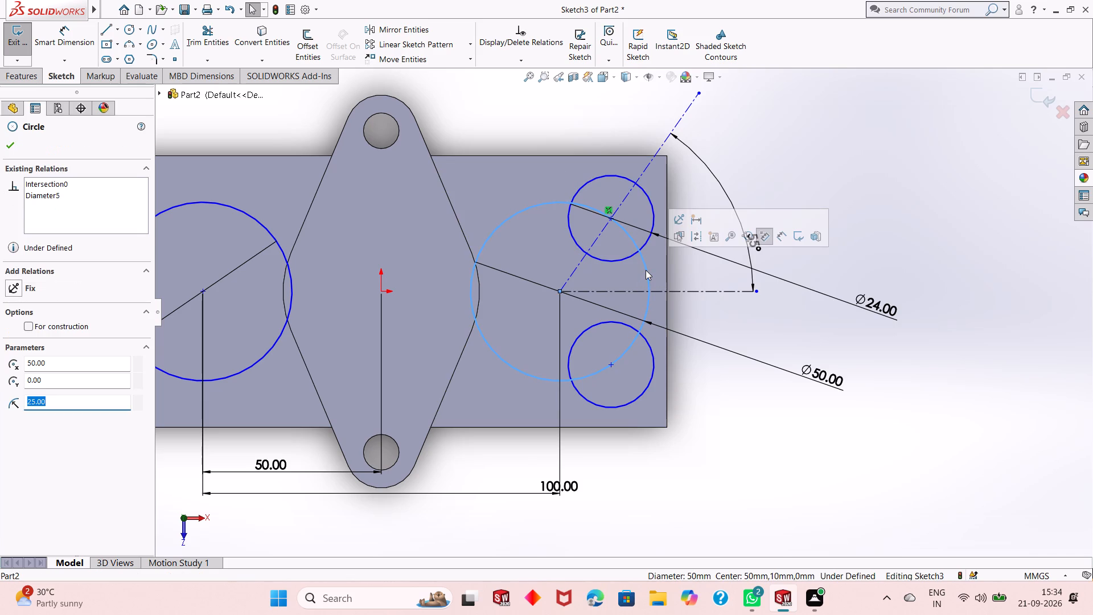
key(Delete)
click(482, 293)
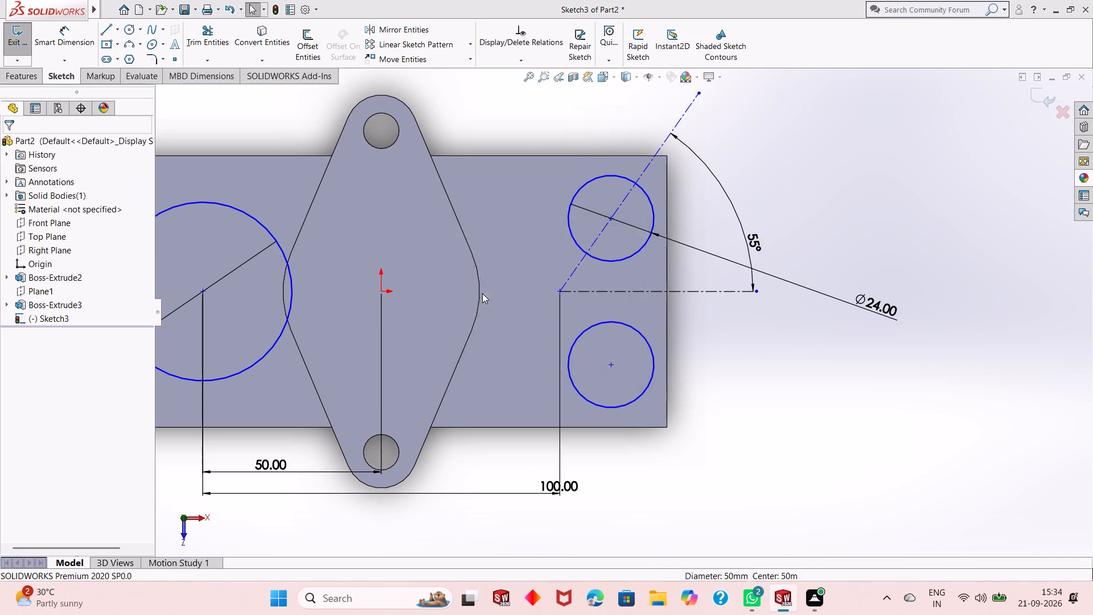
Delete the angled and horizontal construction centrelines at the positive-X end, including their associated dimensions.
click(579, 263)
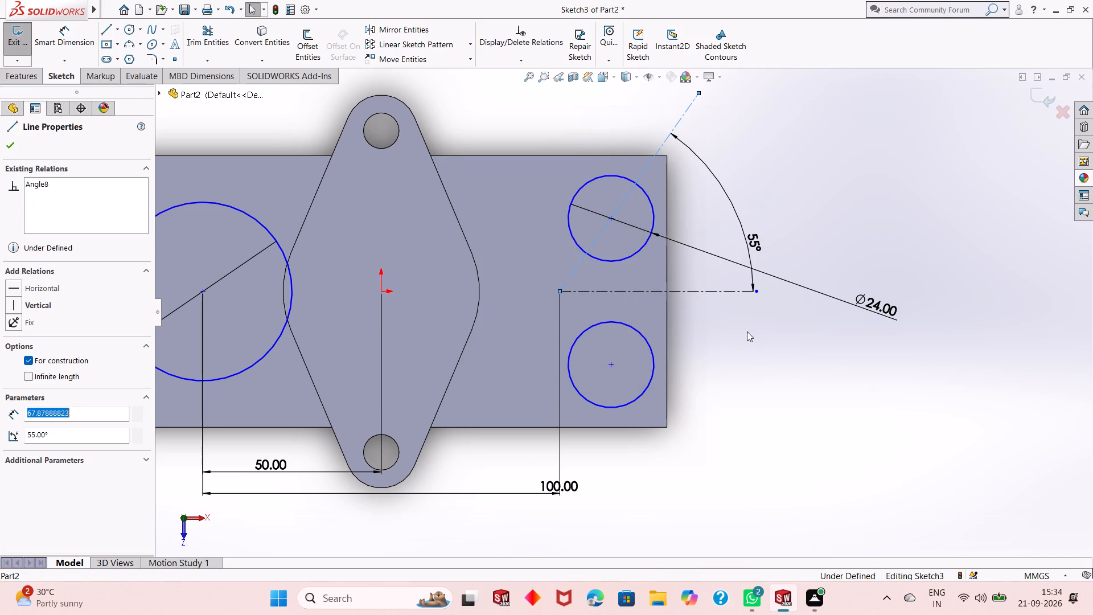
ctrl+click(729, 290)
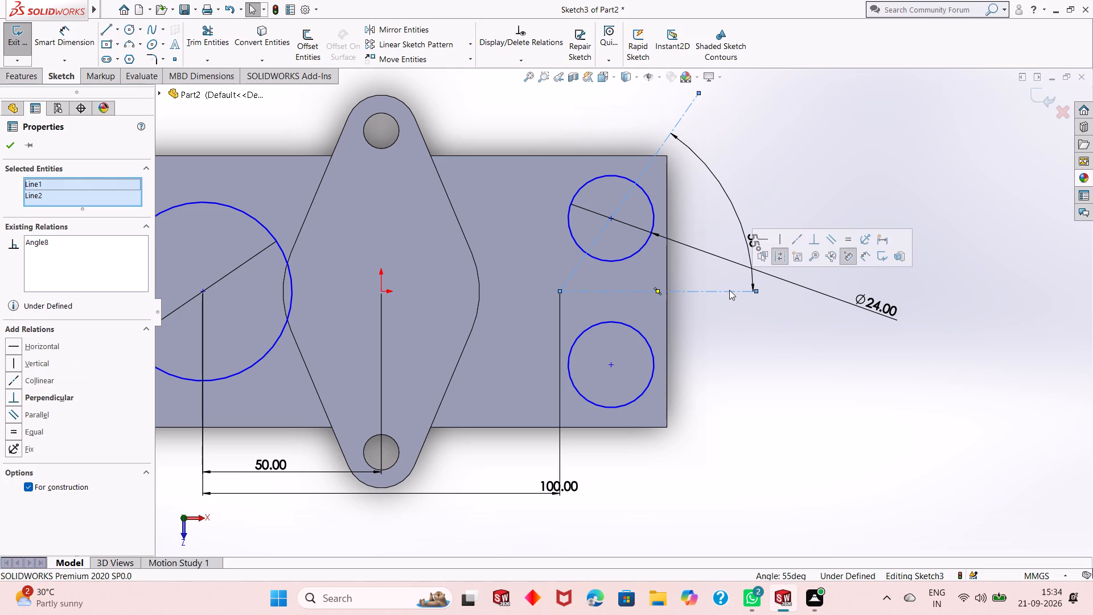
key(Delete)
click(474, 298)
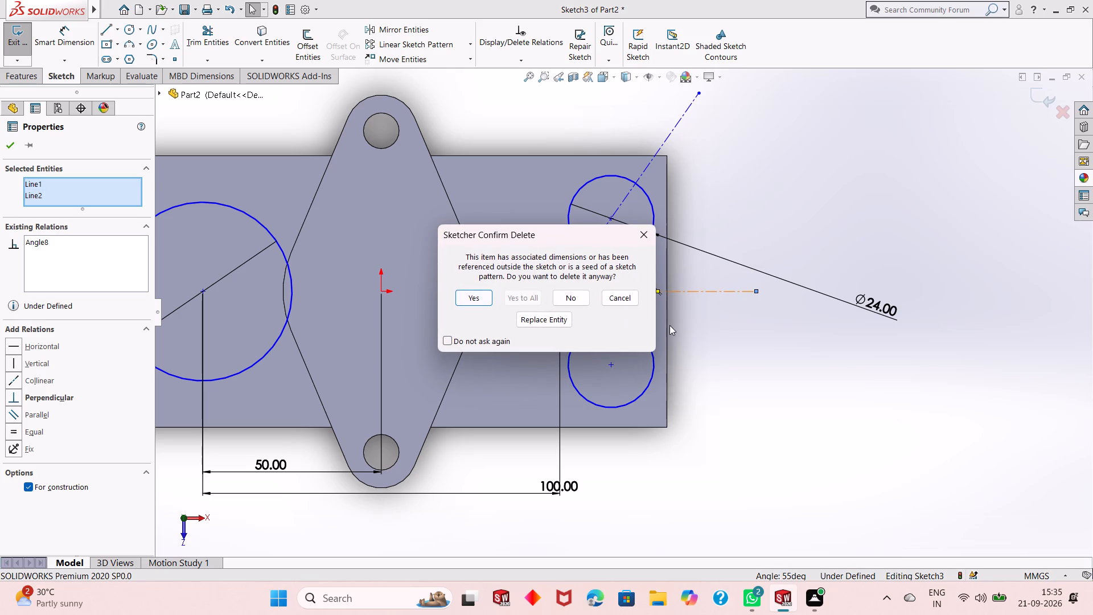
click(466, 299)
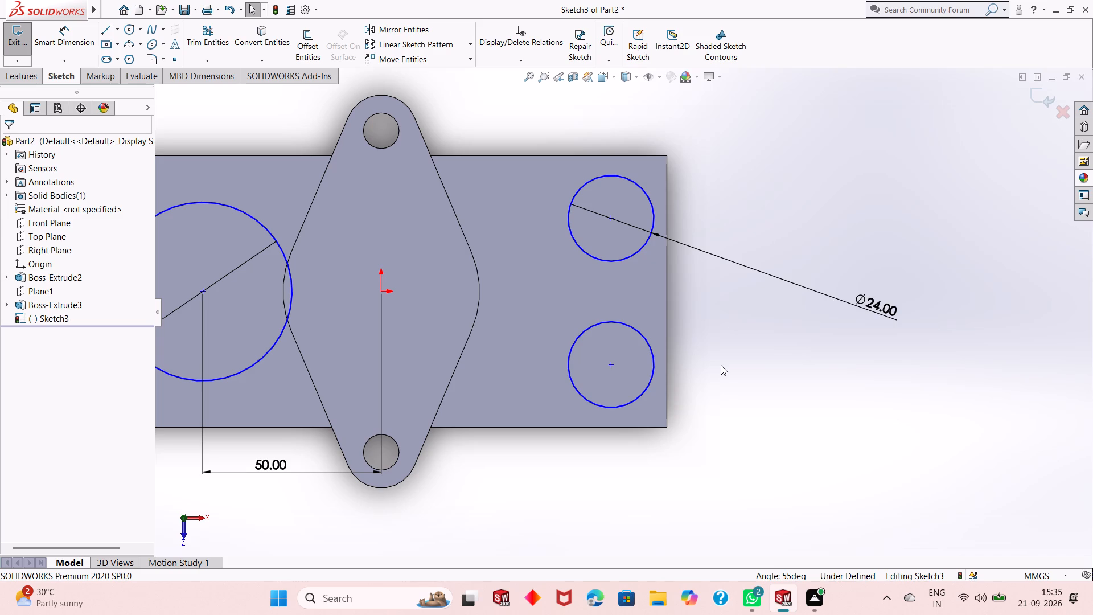
Undo the centreline and 50 mm circle deletions, the mirrored circle, and the 24 mm circle with its diameter dimension.
key(ctrl+z)
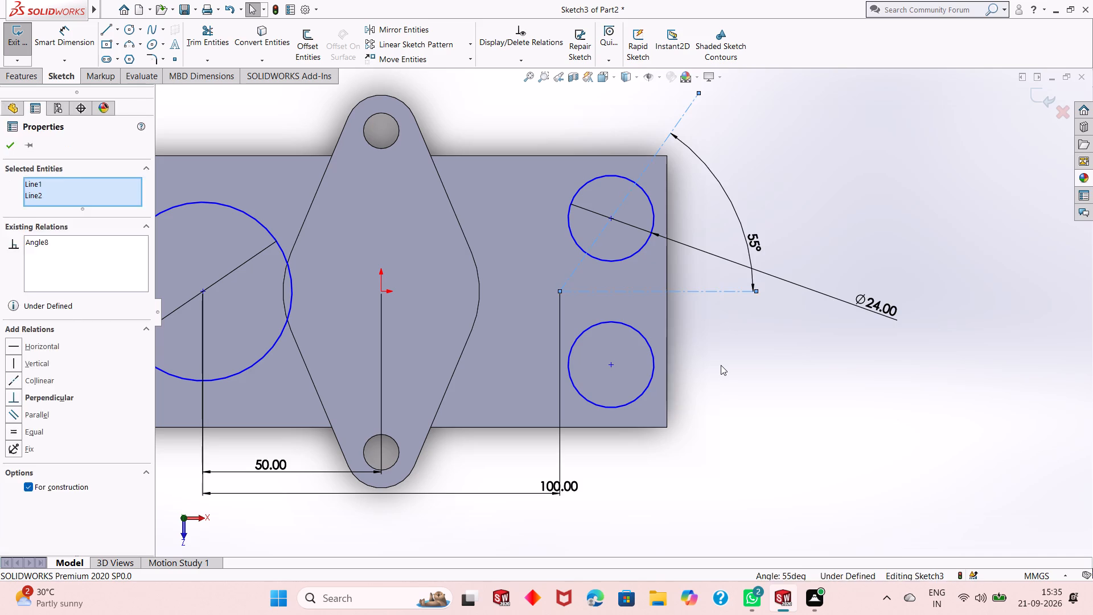
key(ctrl+z)
key(ctrl+z)
key(ctrl+z)
key(ctrl+z)
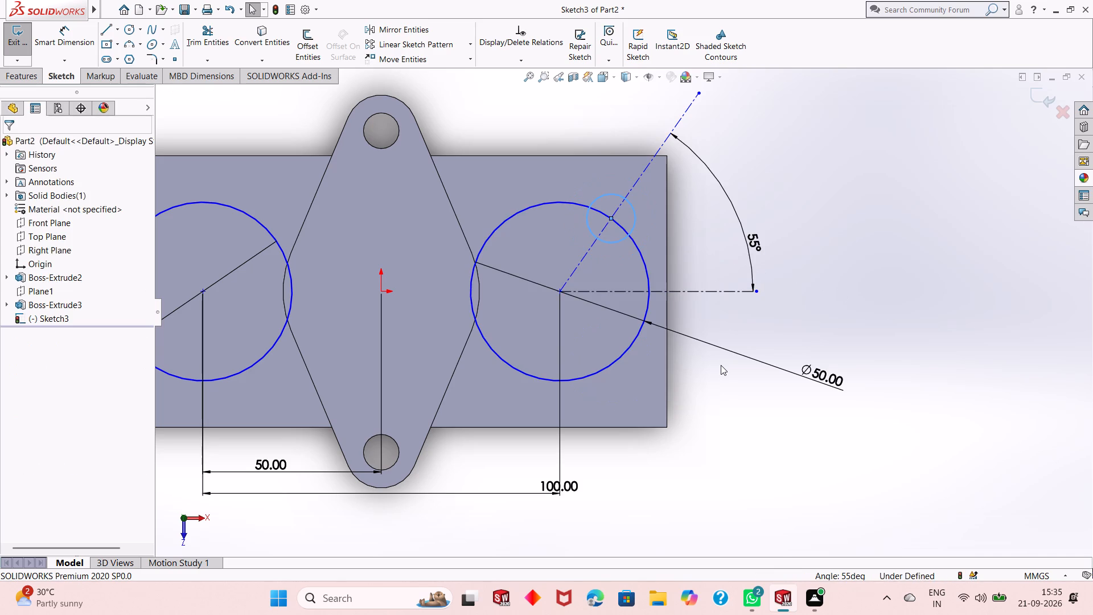
key(ctrl+z)
Undo all remaining centrelines, dimensions and end circles, and the creation of the sketch itself, leaving only the plate and flange.
scroll(630, 396, up, 2)
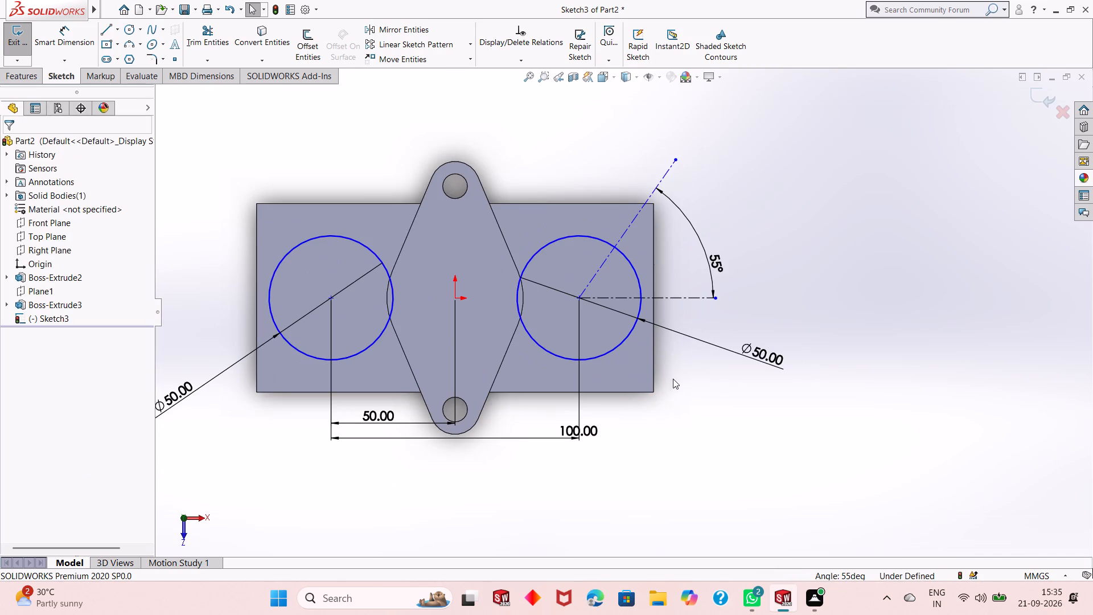
middle_drag(661, 401, 575, 268)
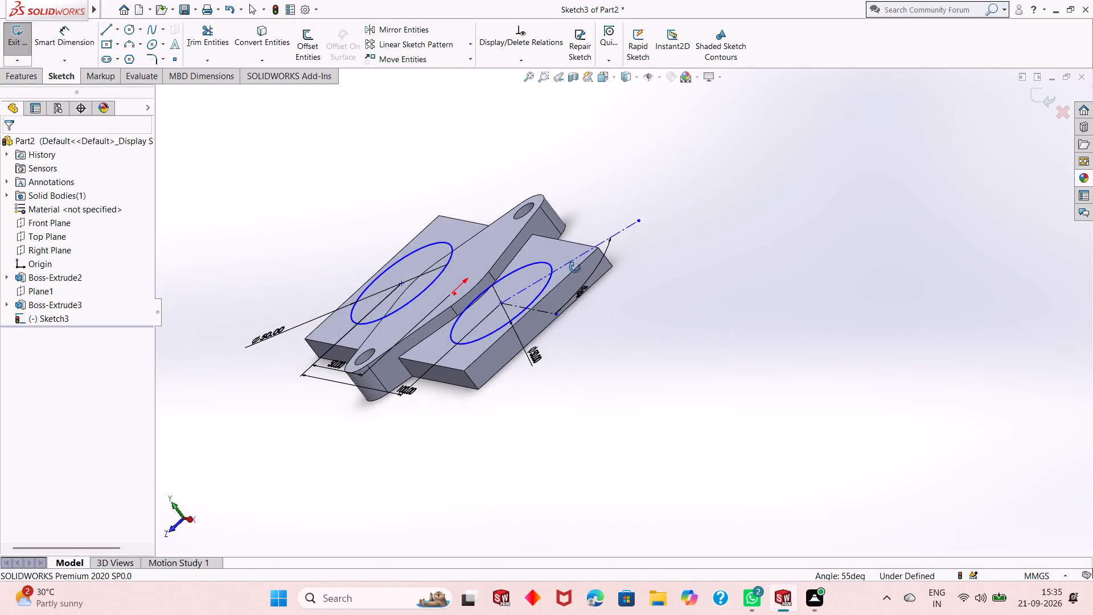
middle_drag(575, 268, 592, 276)
key(ctrl+z)
key(ctrl+z)
key(ctrl+z)
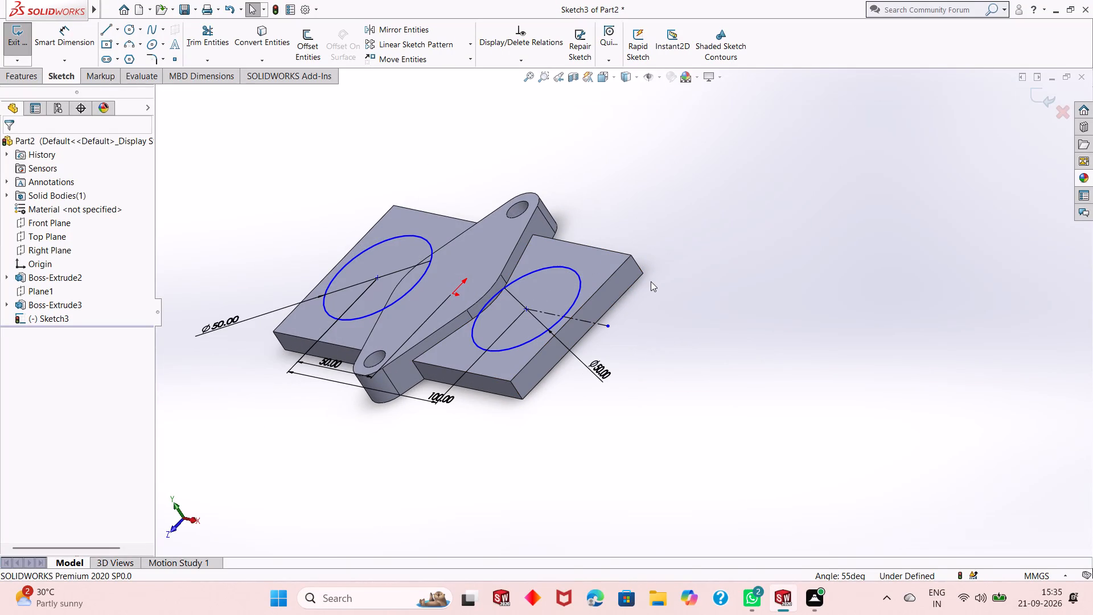
key(ctrl+z)
key(ctrl+z)
key(ctrl+z)
key(ctrl+z)
key(ctrl+z)
key(ctrl+z)
key(ctrl+z)
key(ctrl+z)
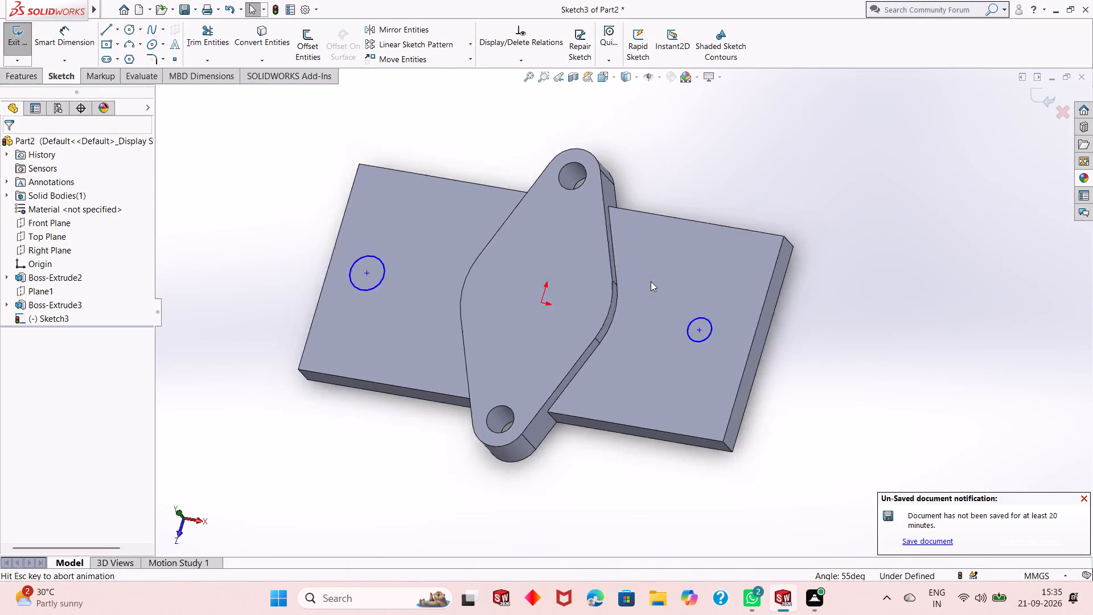
key(ctrl+z)
key(ctrl+z)
key(ctrl+z)
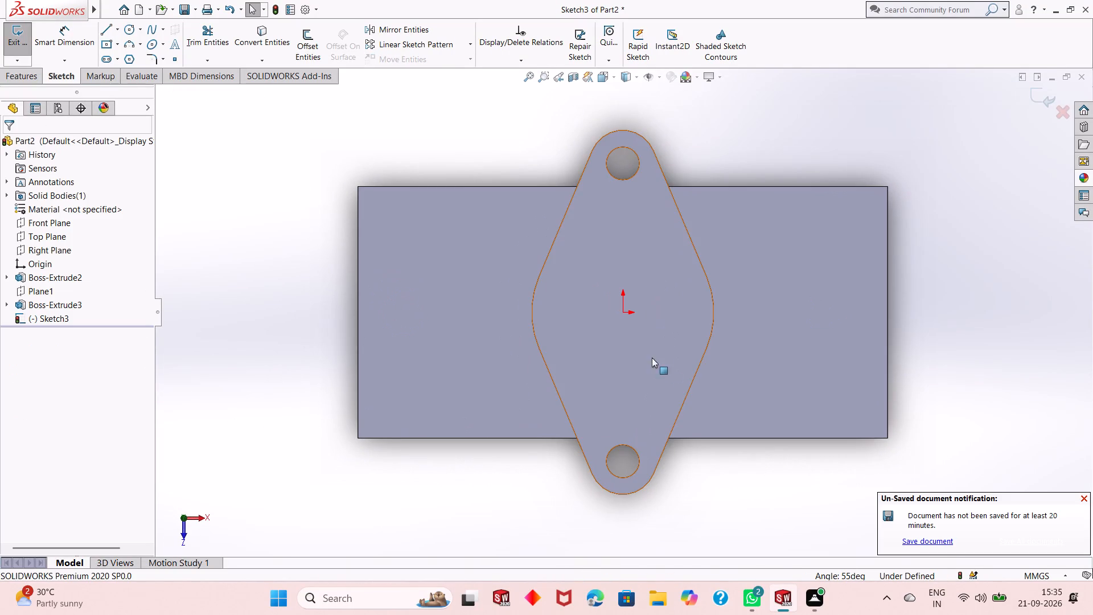
key(ctrl+z)
Apply a full round fillet to the plate's positive-X end, using its end face as centre and both long side faces.
middle_drag(695, 401, 623, 278)
scroll(623, 278, up, 2)
scroll(626, 216, down, 3)
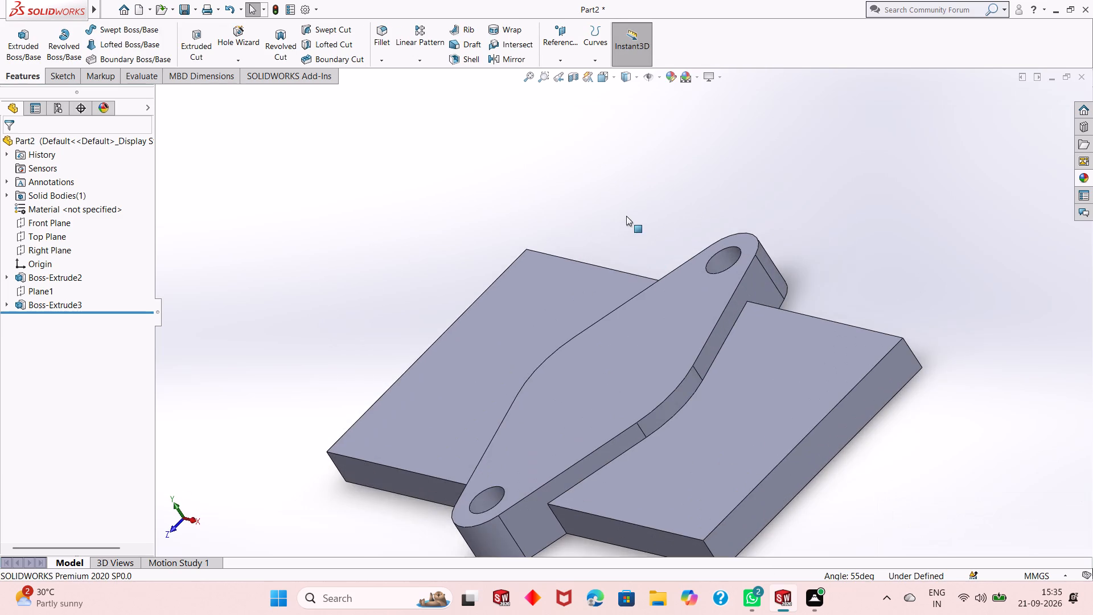
scroll(551, 159, up, 3)
click(382, 38)
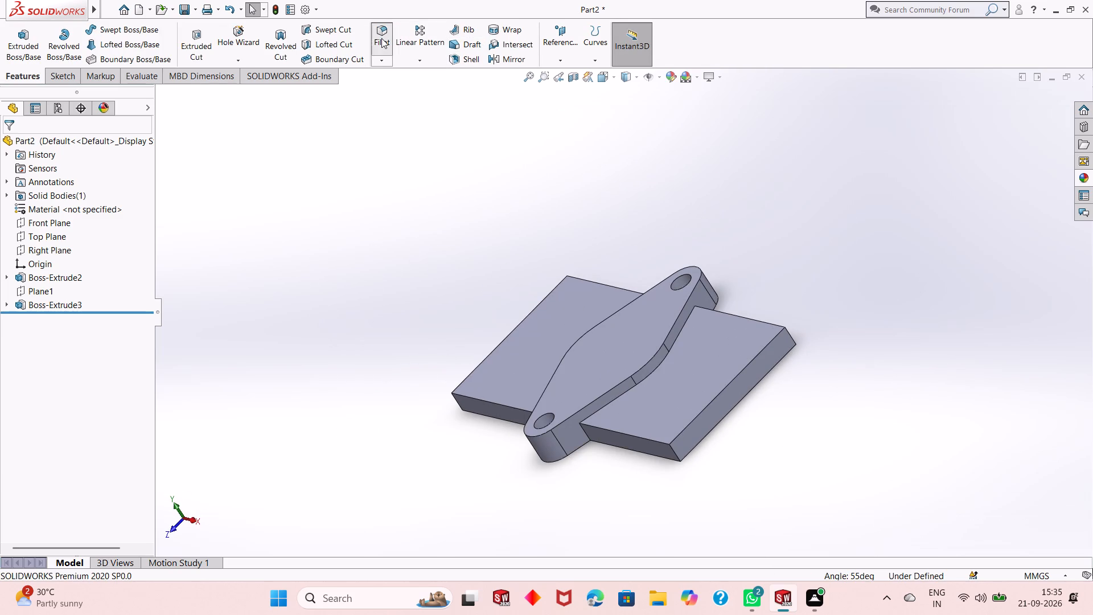
click(651, 446)
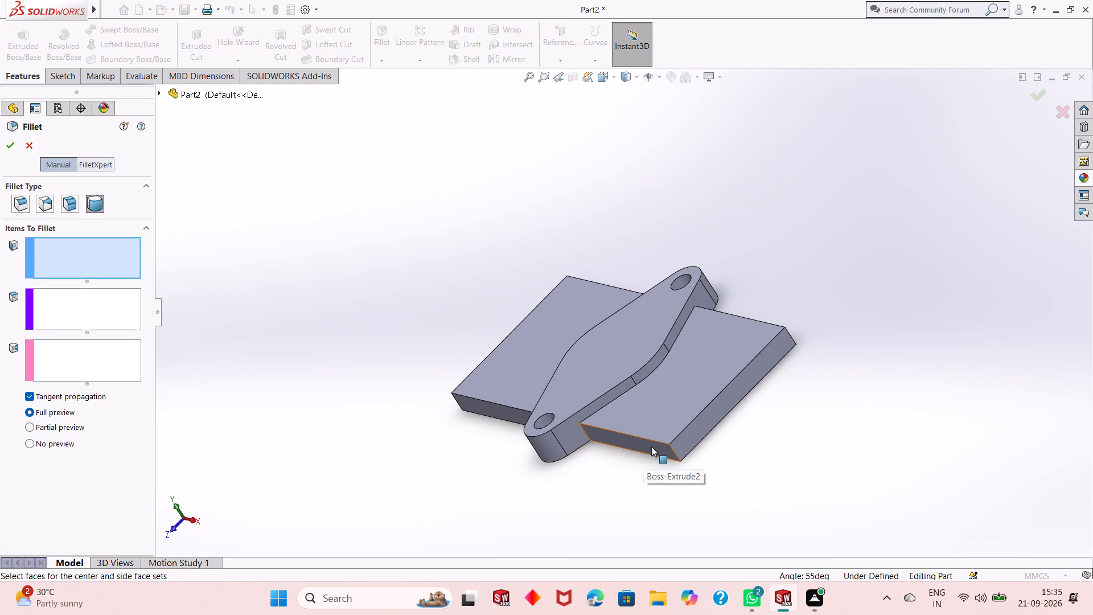
click(105, 318)
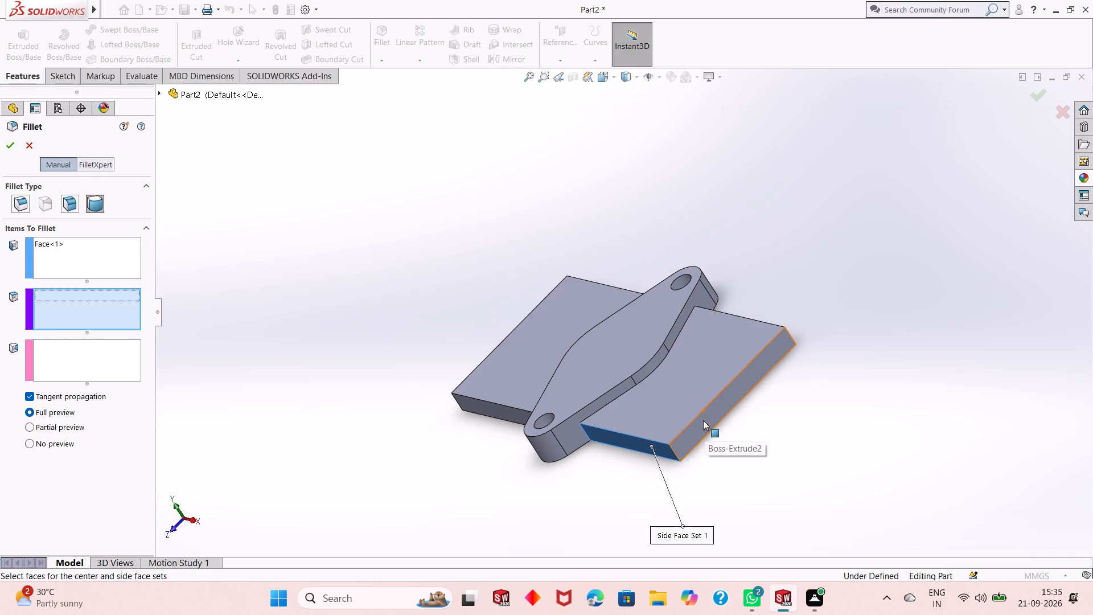
click(703, 420)
click(88, 370)
middle_drag(626, 472, 634, 436)
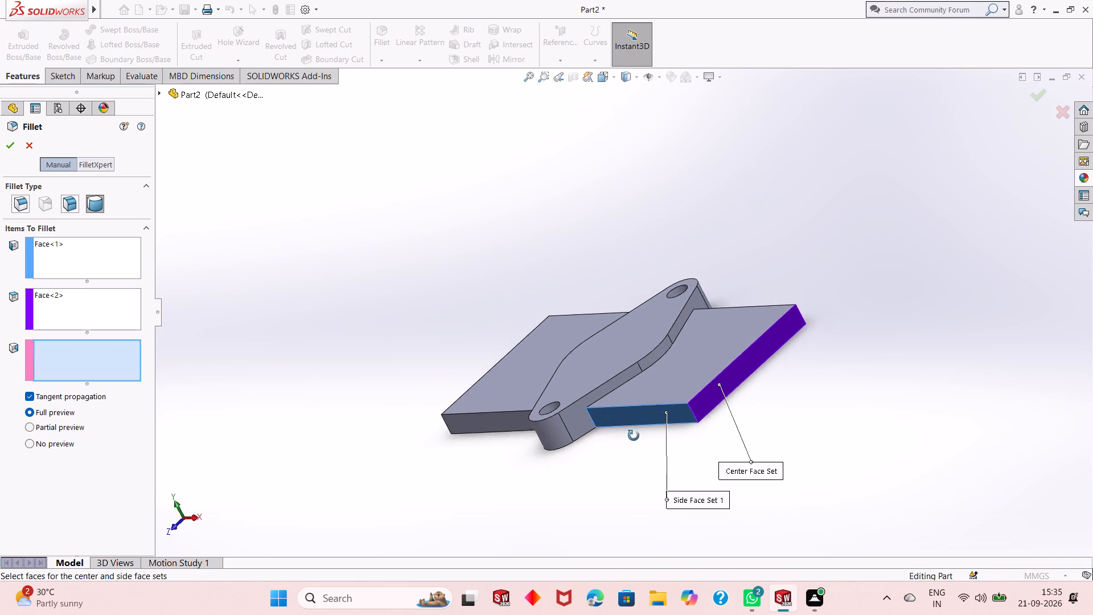
middle_drag(634, 436, 525, 506)
click(584, 385)
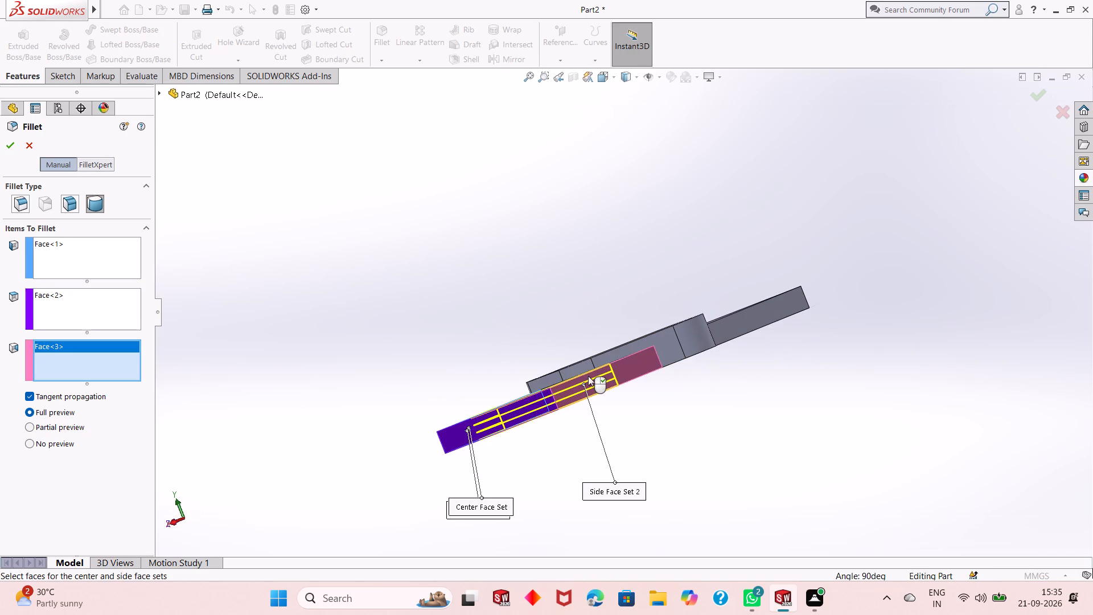
middle_drag(633, 366, 899, 304)
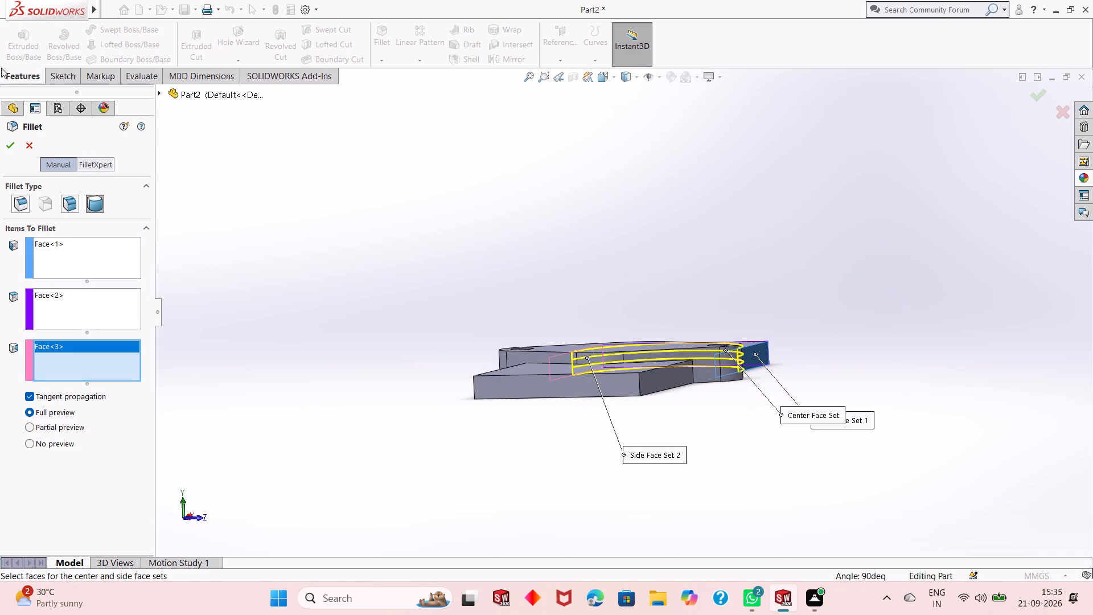
click(7, 143)
Apply a full round fillet to the plate's negative-X end, using its end face as centre and both long side faces.
middle_drag(825, 350, 720, 393)
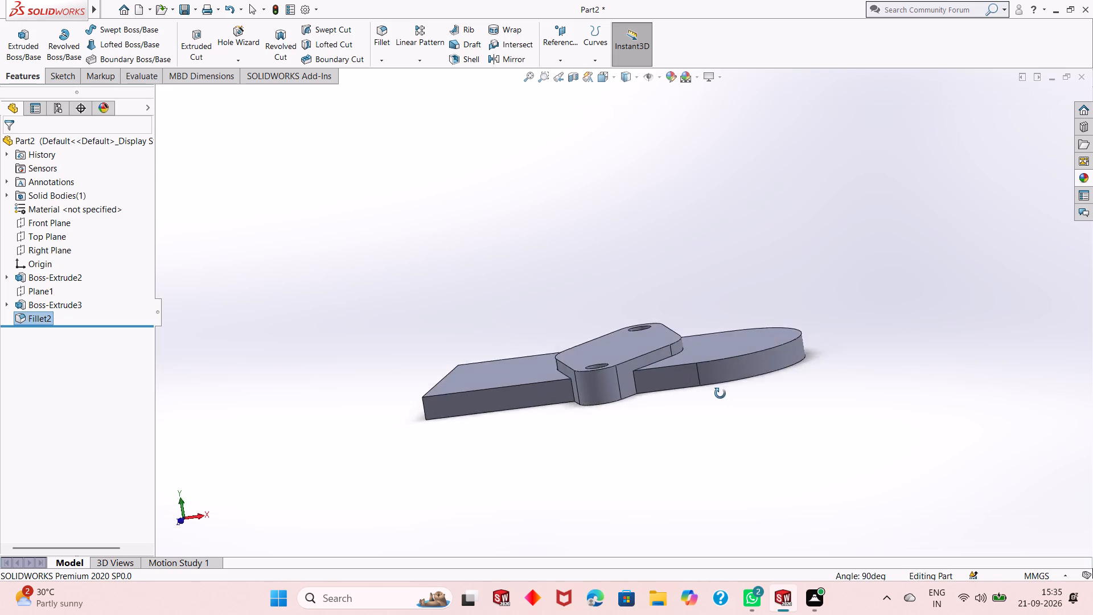
middle_drag(720, 393, 722, 432)
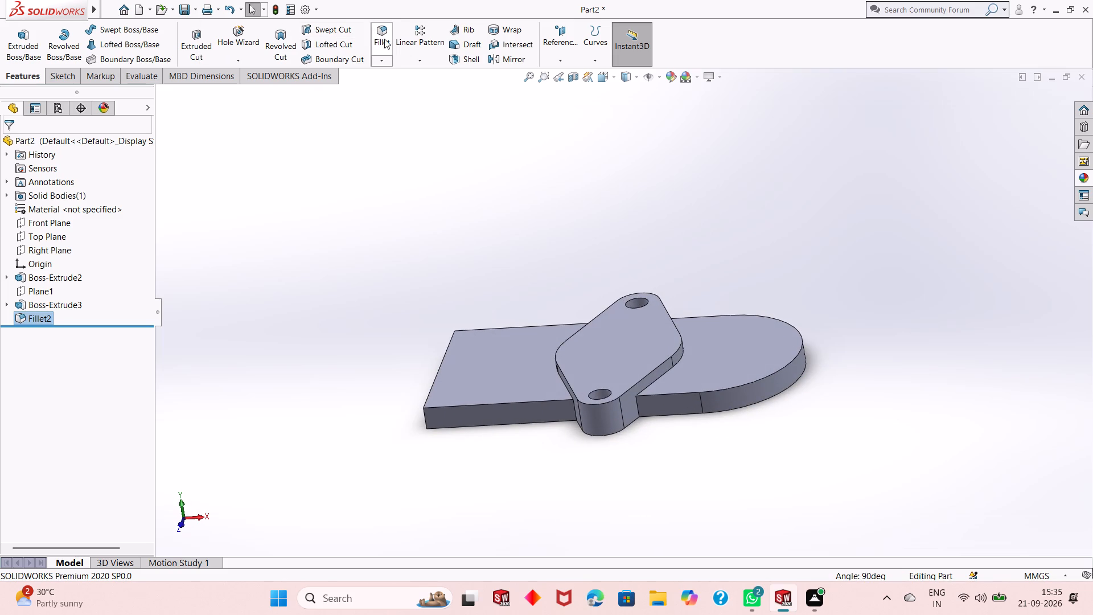
click(384, 39)
middle_drag(547, 273, 542, 266)
scroll(537, 404, up, 2)
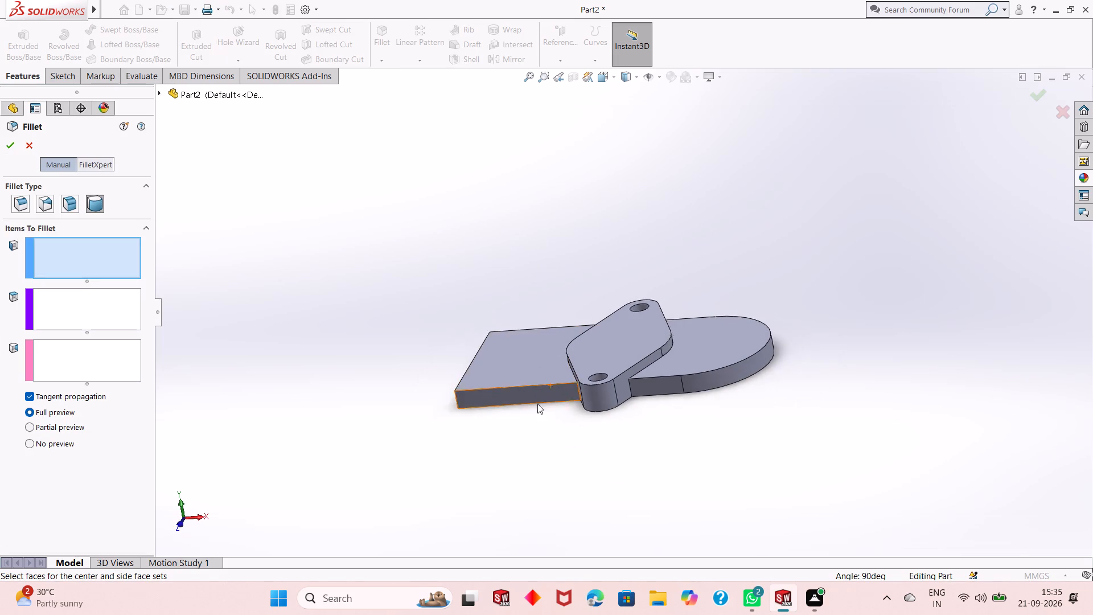
scroll(537, 404, up, 1)
scroll(546, 383, down, 5)
middle_drag(578, 268, 630, 212)
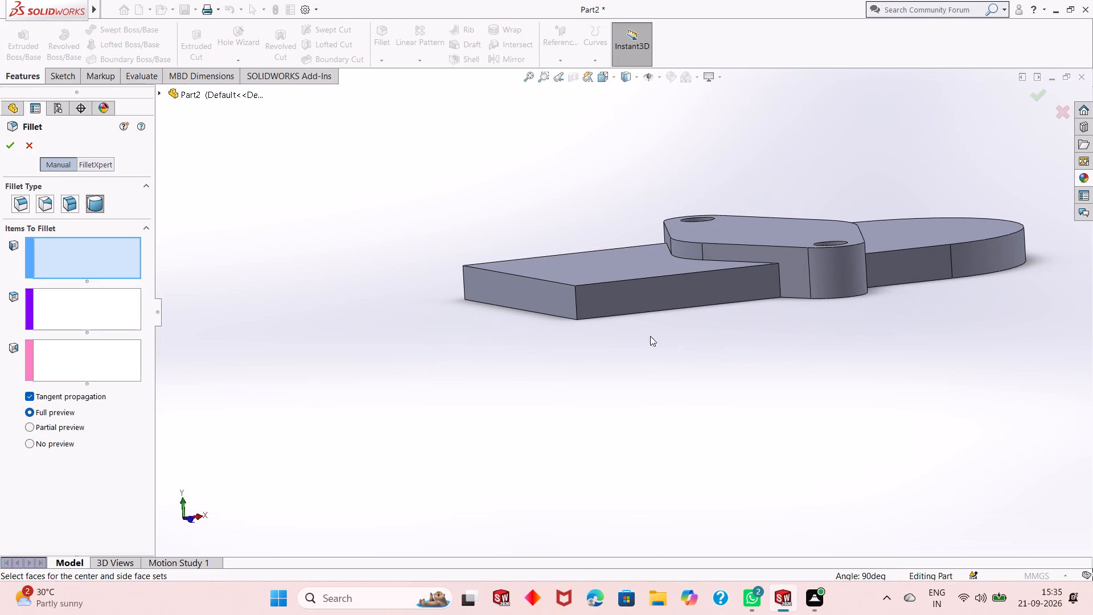
click(647, 293)
click(61, 297)
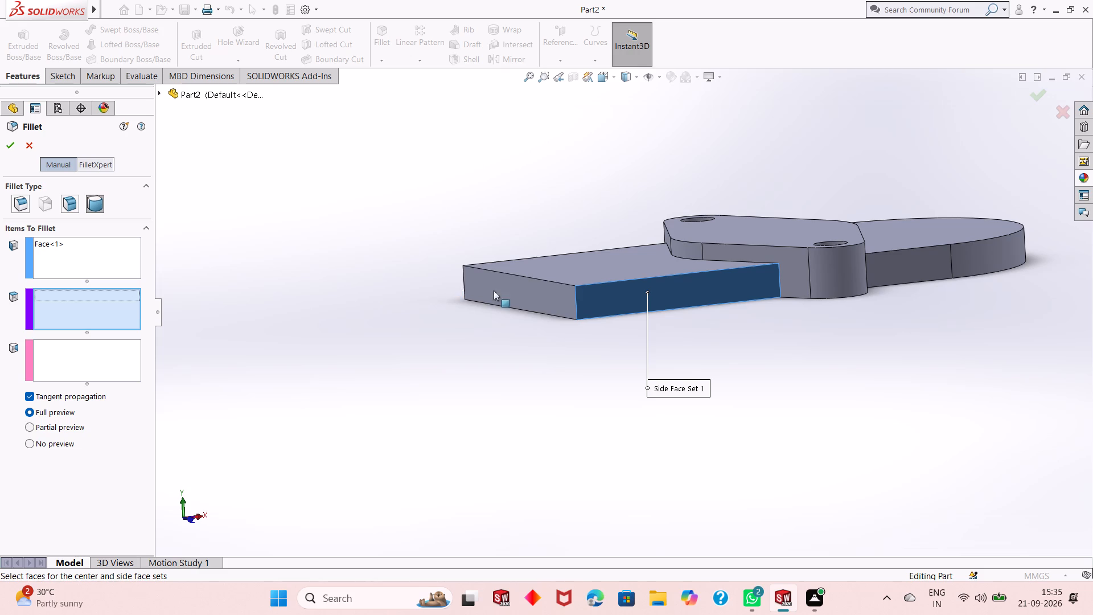
click(539, 290)
click(104, 372)
middle_drag(387, 330, 536, 294)
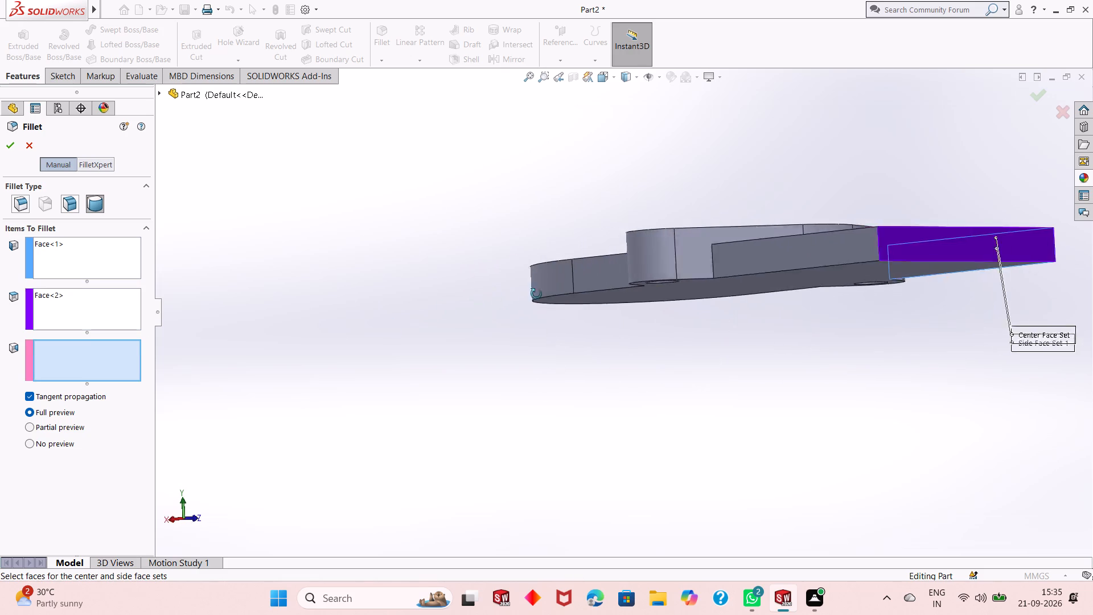
middle_drag(536, 294, 563, 301)
click(850, 258)
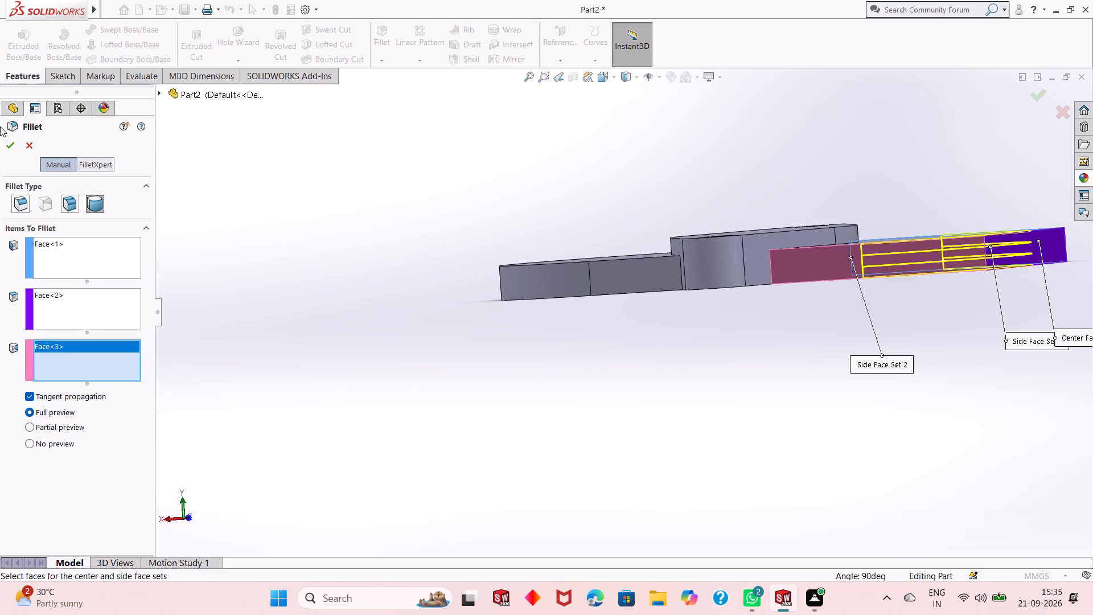
click(6, 140)
Examine the rounded plate ends and the flange from several angles.
scroll(340, 321, up, 2)
scroll(821, 210, down, 4)
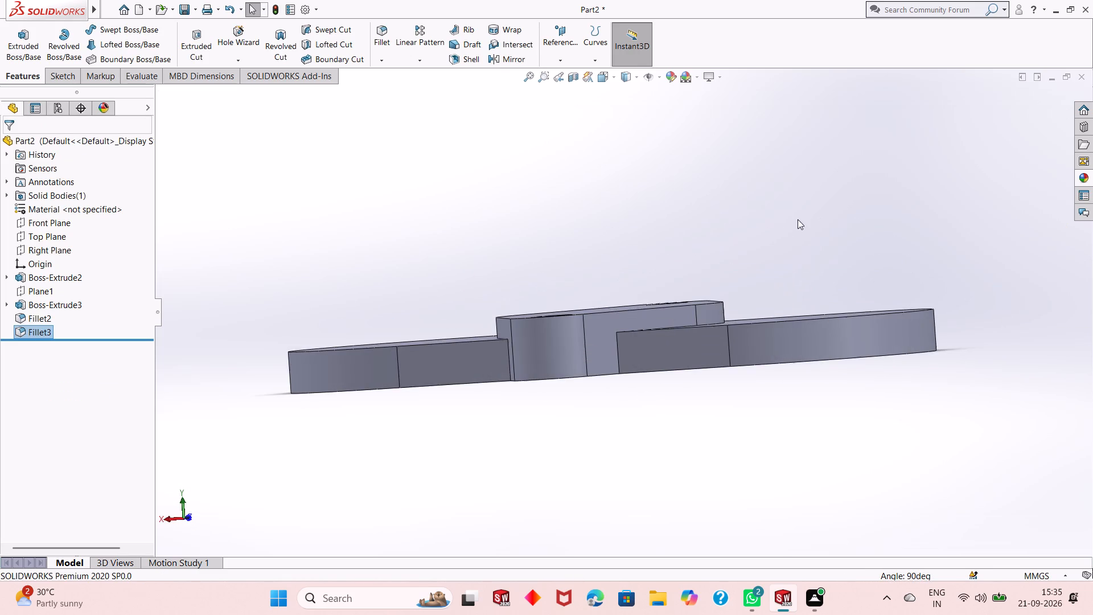
scroll(610, 354, up, 2)
middle_drag(602, 289, 605, 330)
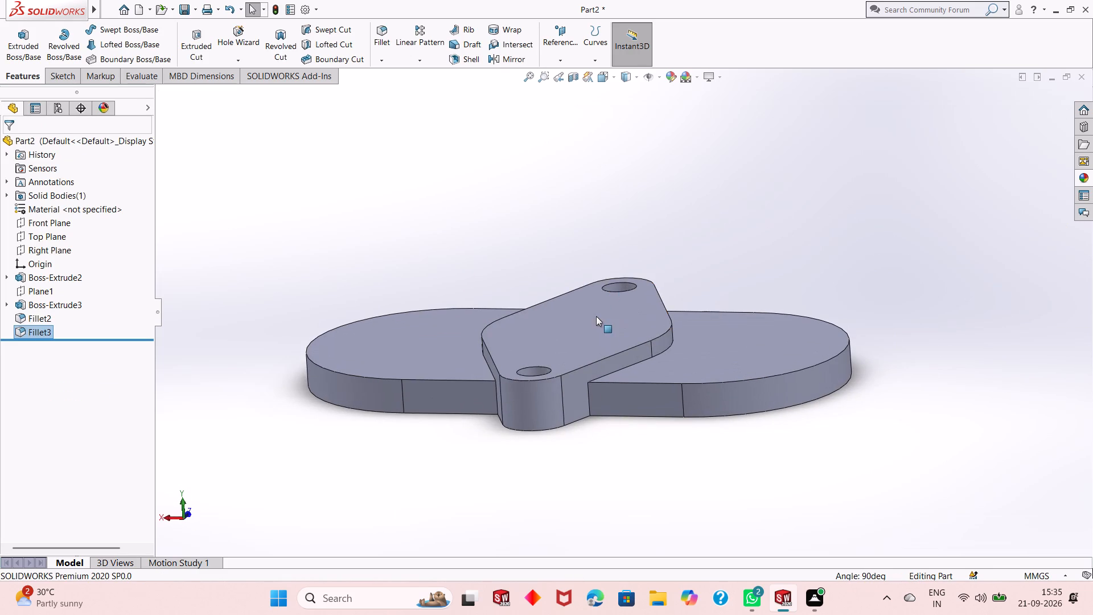
scroll(590, 349, up, 3)
middle_drag(661, 406, 651, 454)
scroll(605, 380, down, 3)
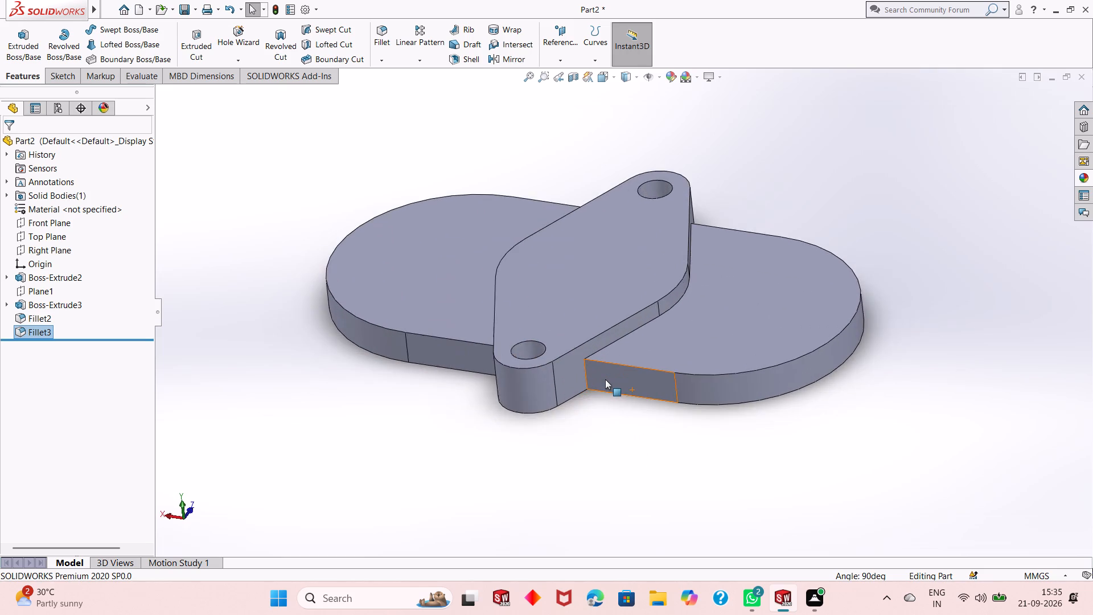
scroll(605, 379, up, 2)
middle_drag(606, 311, 615, 326)
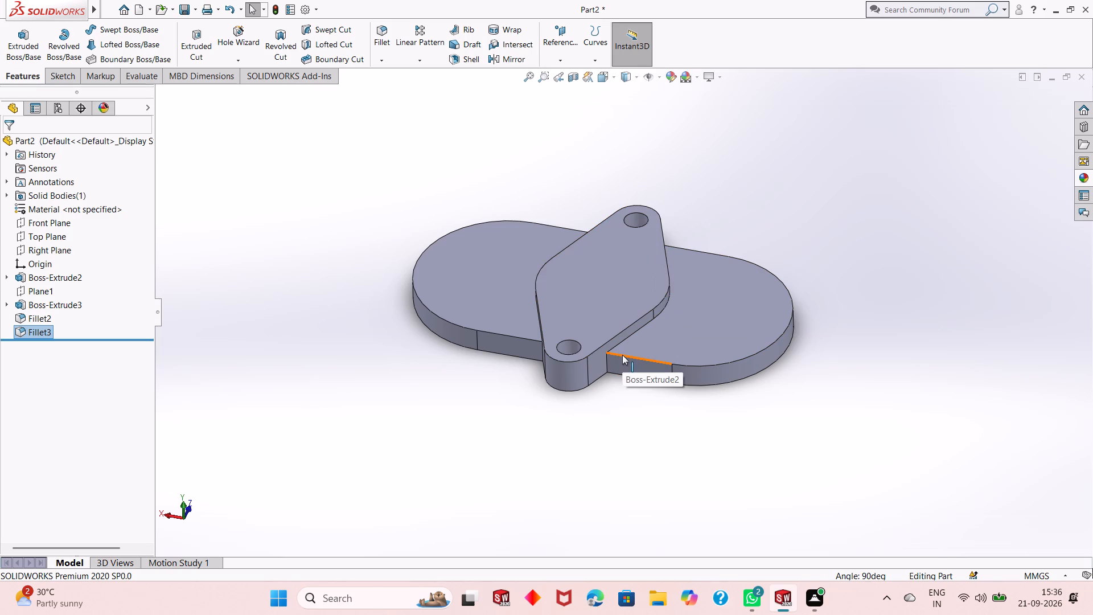
scroll(622, 355, down, 2)
scroll(622, 355, up, 2)
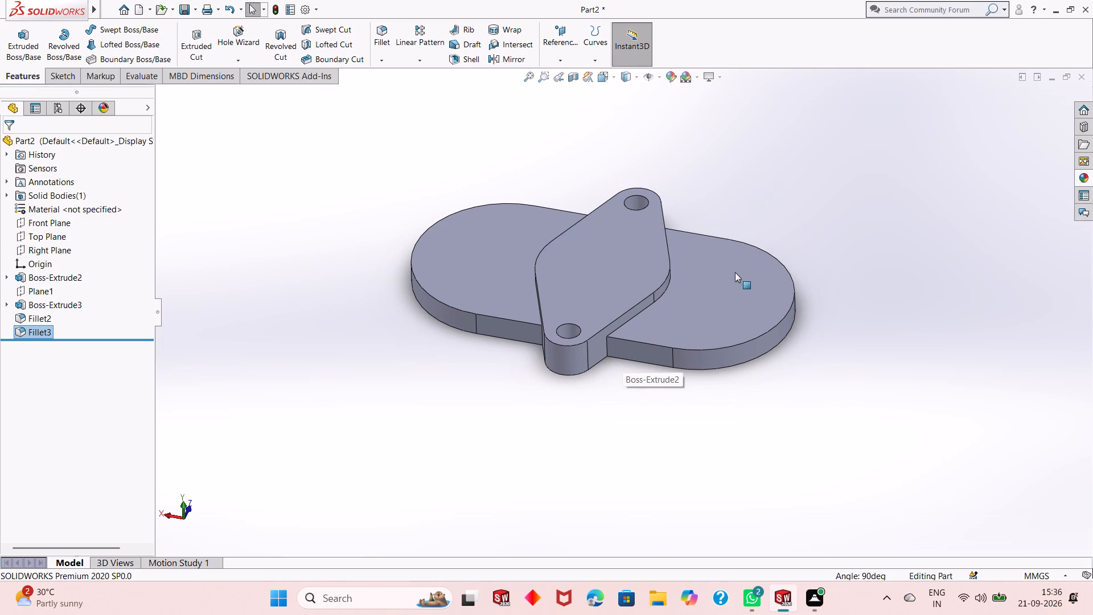
Start a sketch on the plate's top face at the negative-X end and view it normal to the face.
click(738, 271)
click(784, 235)
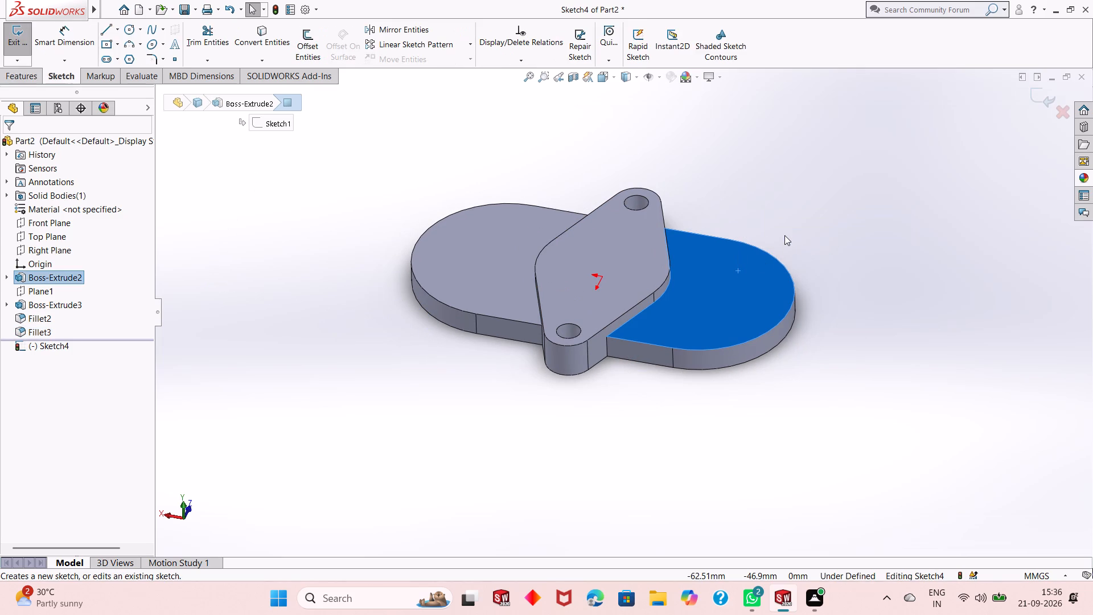
key(ctrl+8)
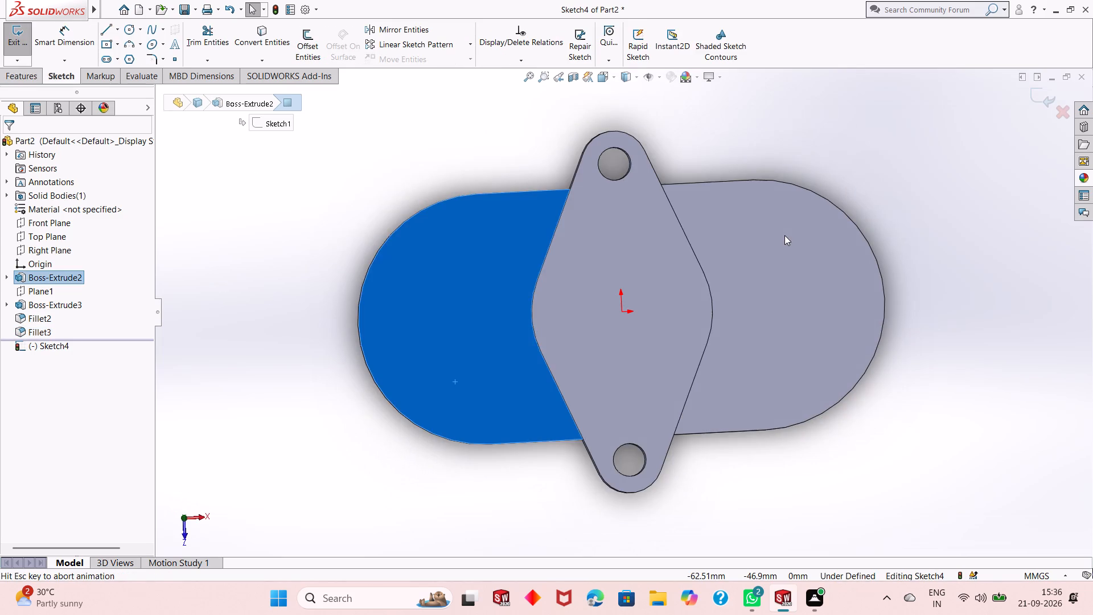
Sketch two circles level with the origin, radius about 19.4 mm at the plate's positive-X end and about 18.9 mm at the negative-X end.
key(Escape)
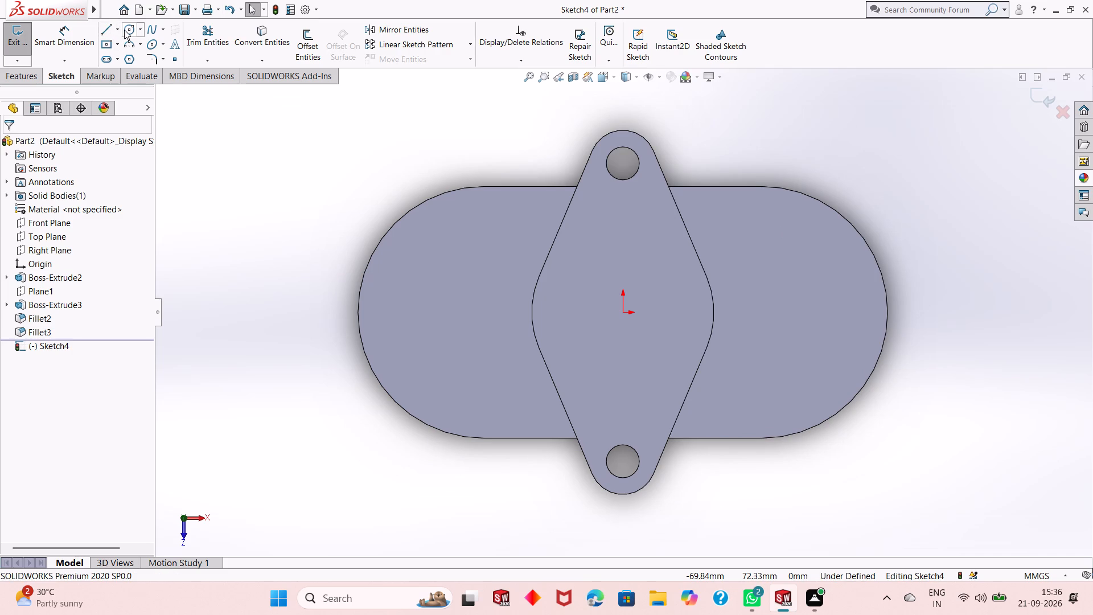
click(125, 30)
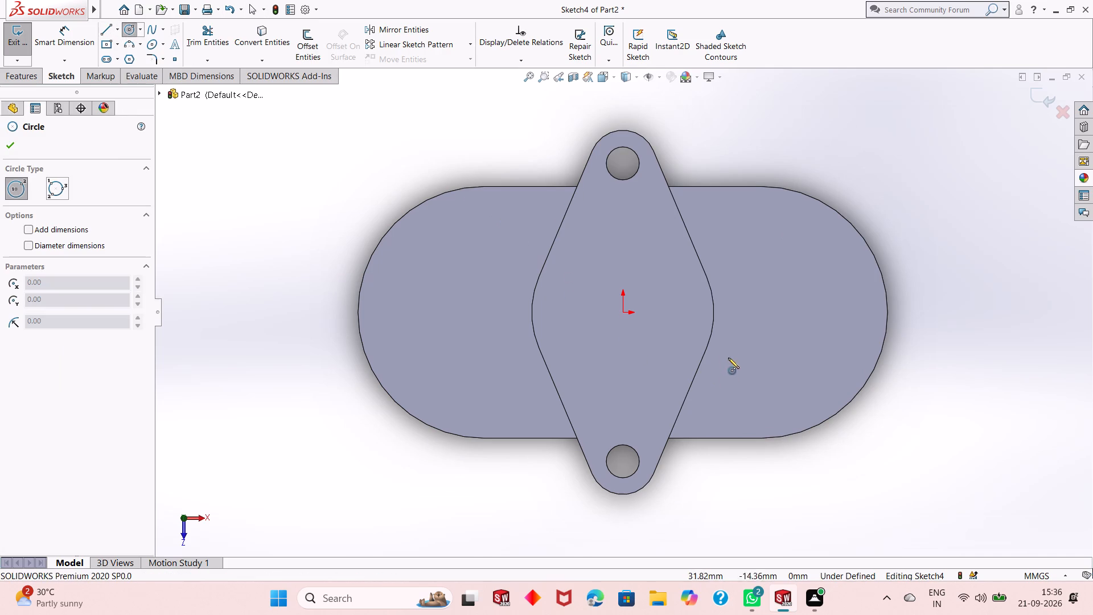
click(794, 310)
click(832, 261)
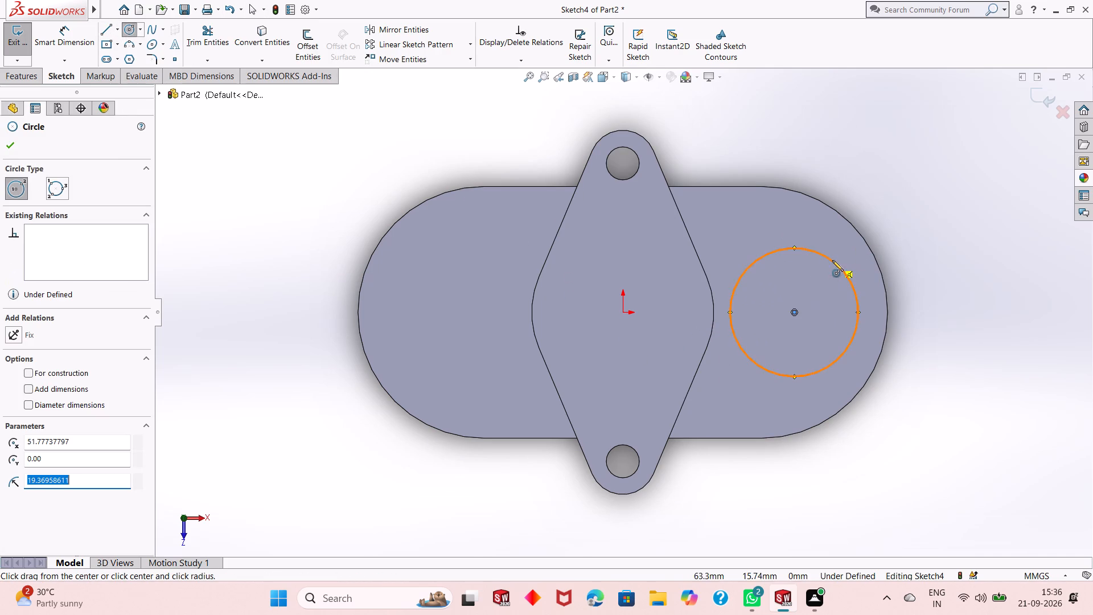
click(429, 313)
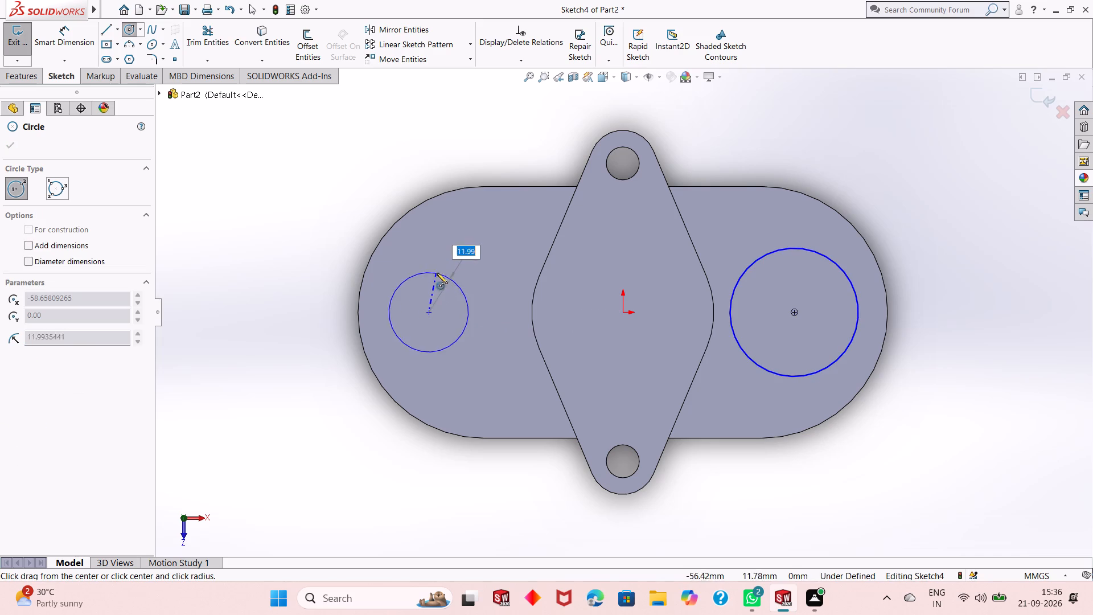
click(450, 253)
right_click(450, 252)
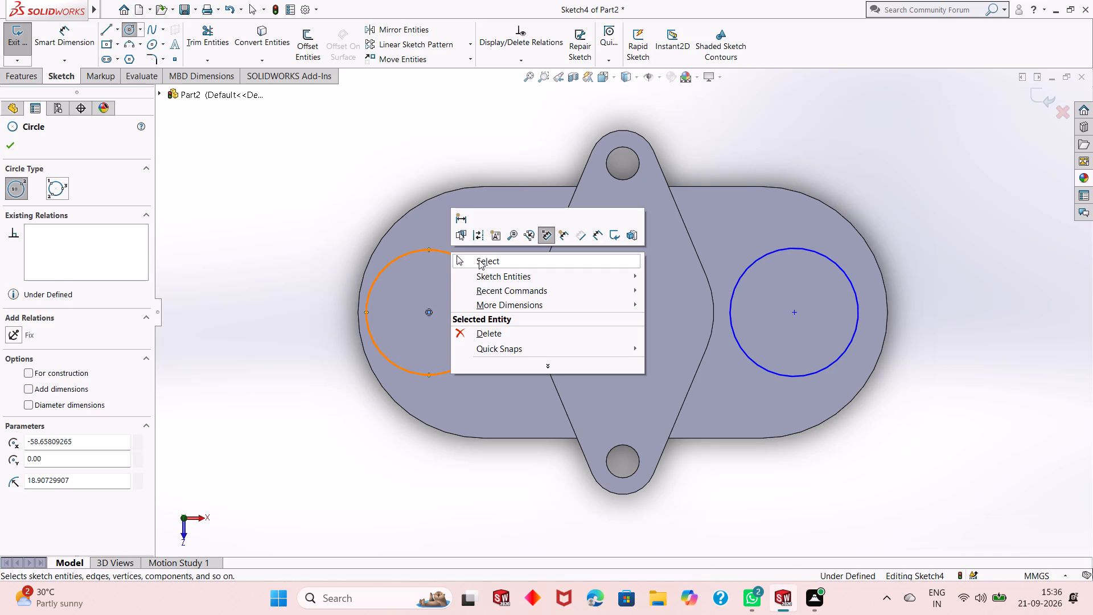
click(481, 260)
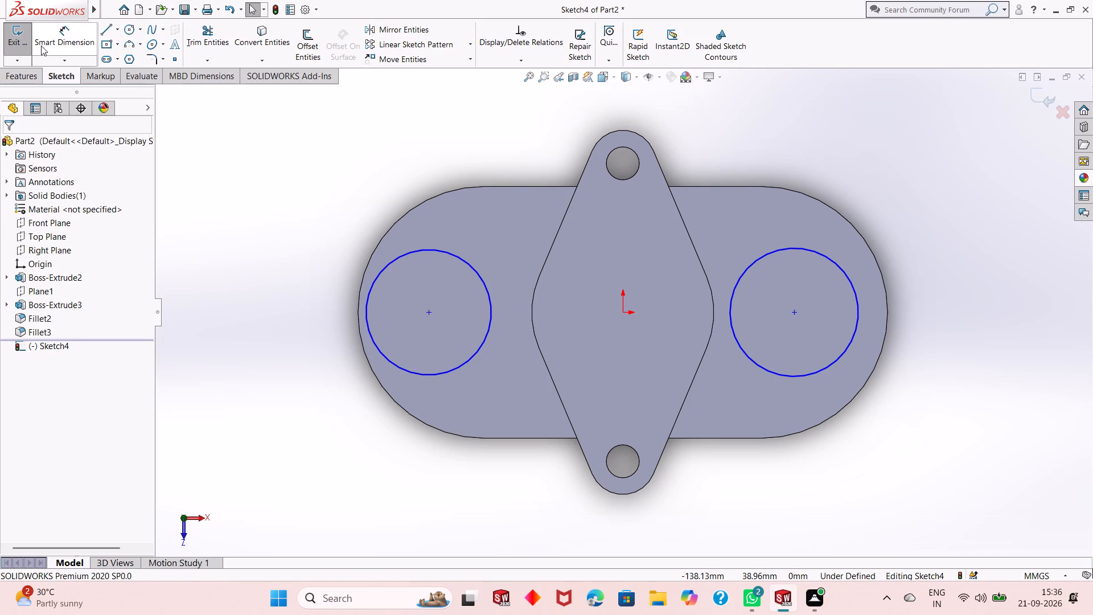
Dimension both sketched circles to a diameter of 50 mm.
click(58, 36)
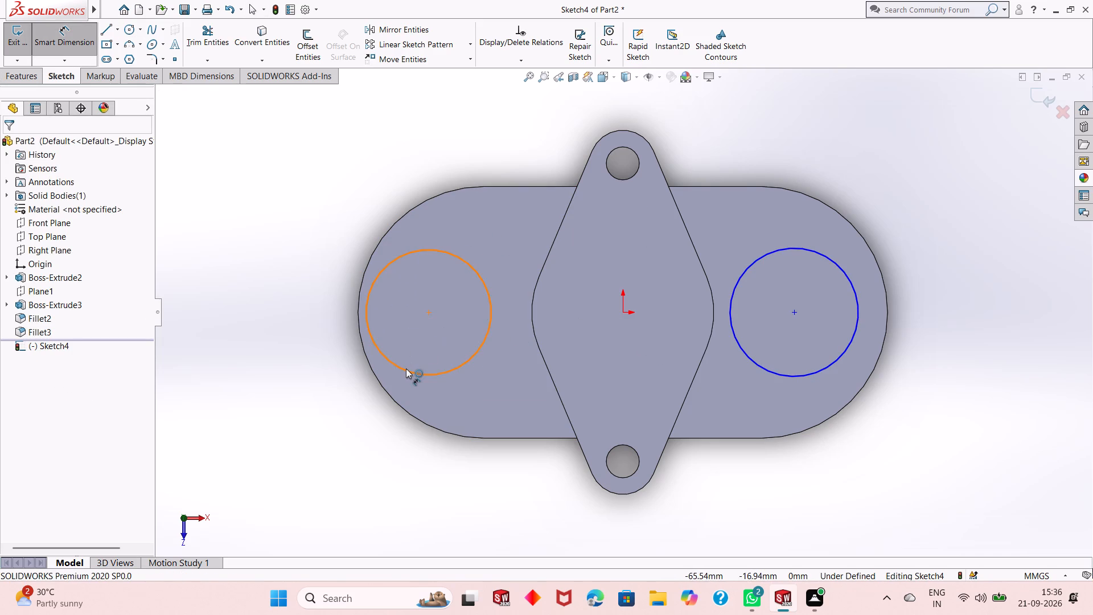
click(406, 368)
click(281, 470)
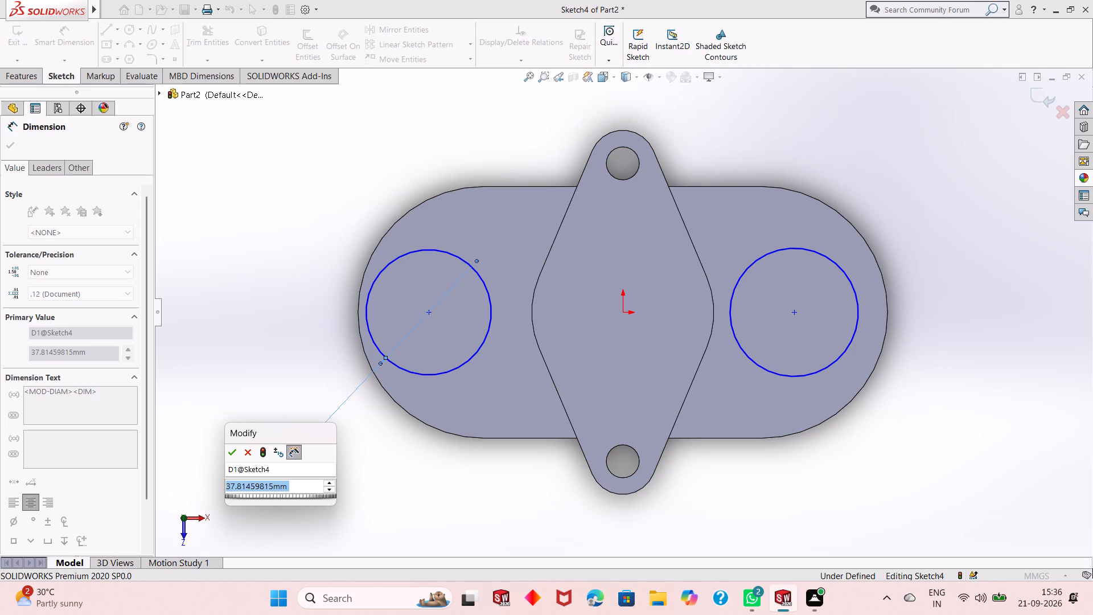
text(50)
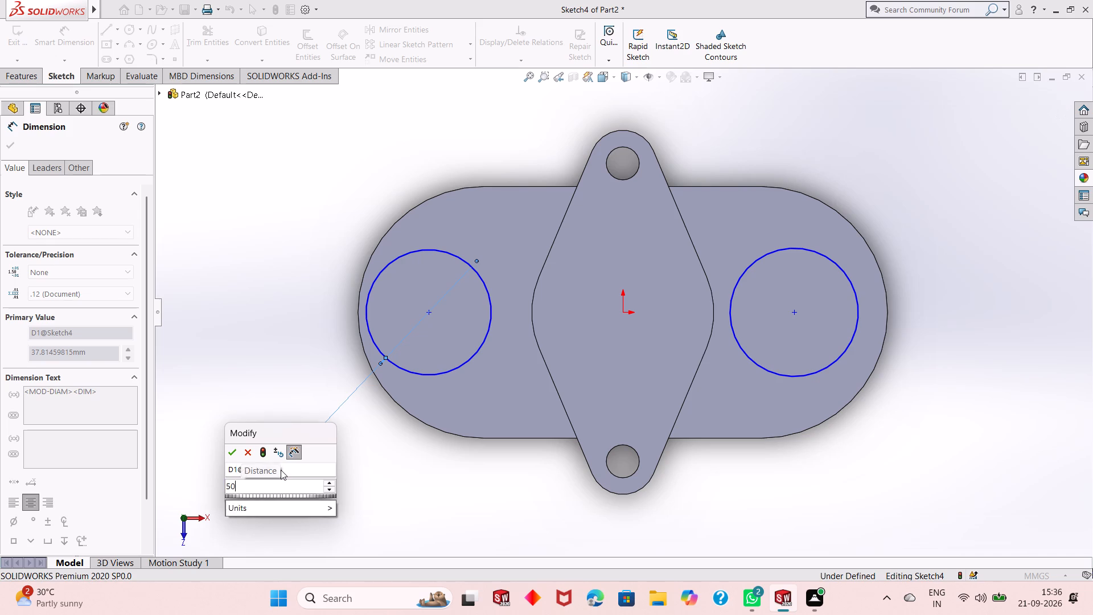
key(Return)
click(765, 370)
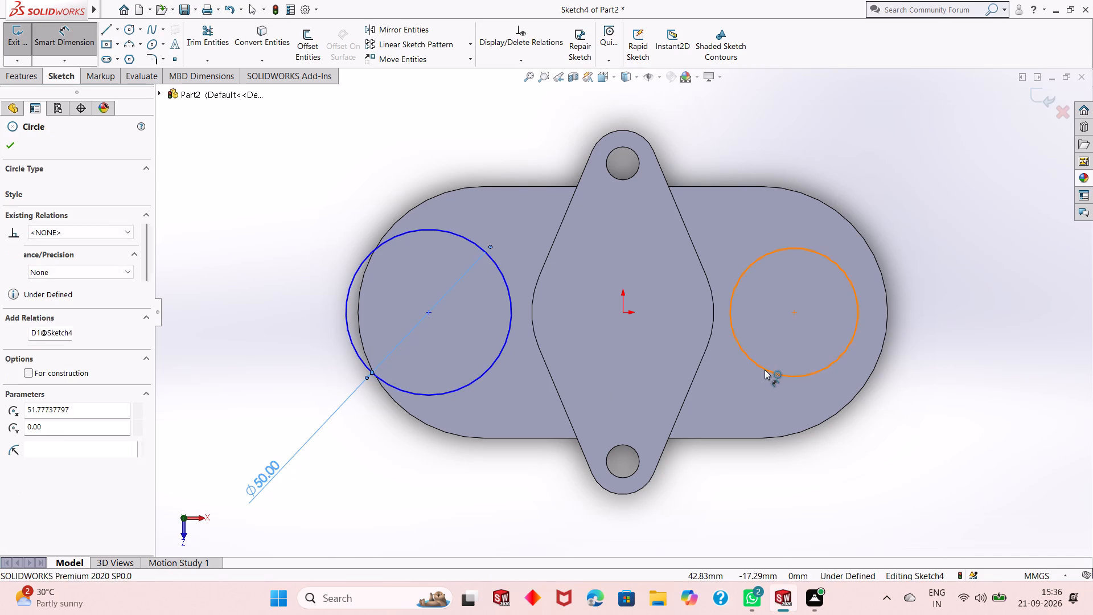
click(747, 518)
text(50)
key(Return)
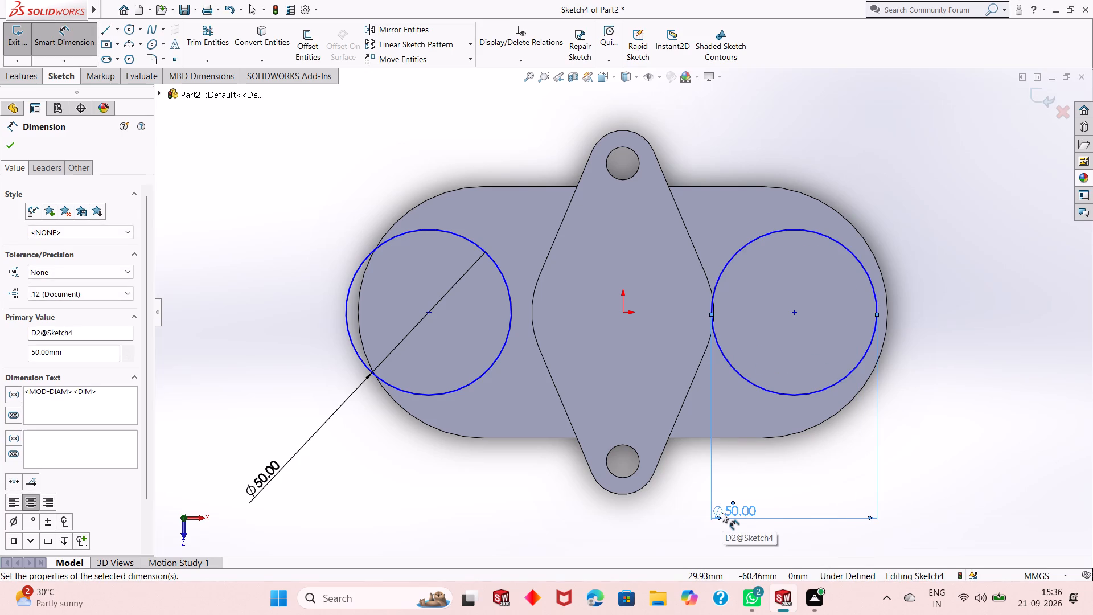
Dimension the negative-X circle's centre 50 mm from the origin and the two circle centres 100 mm apart.
click(428, 313)
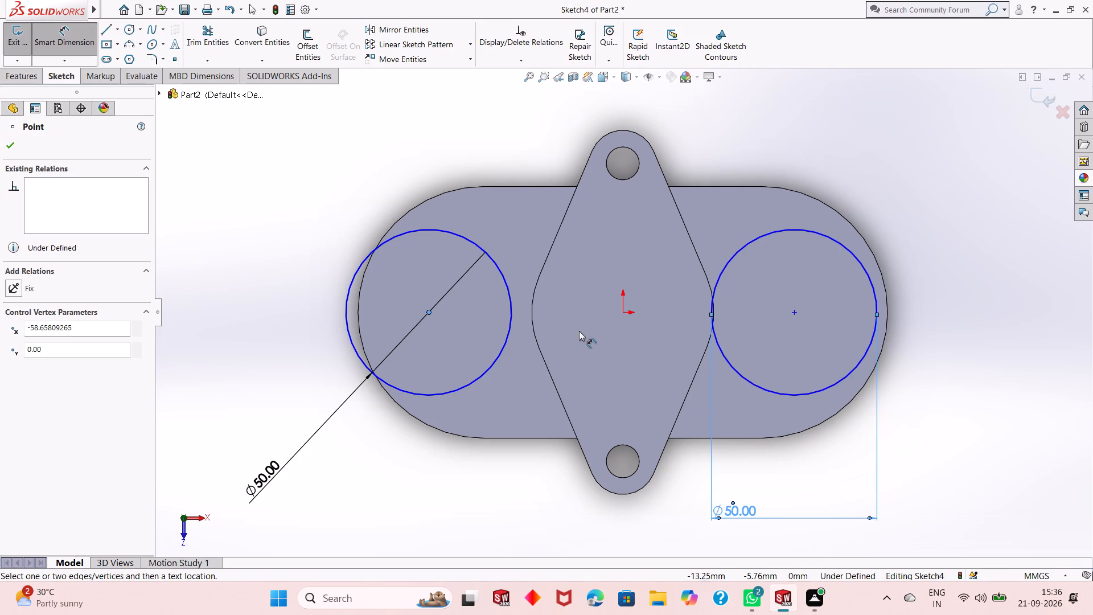
click(621, 310)
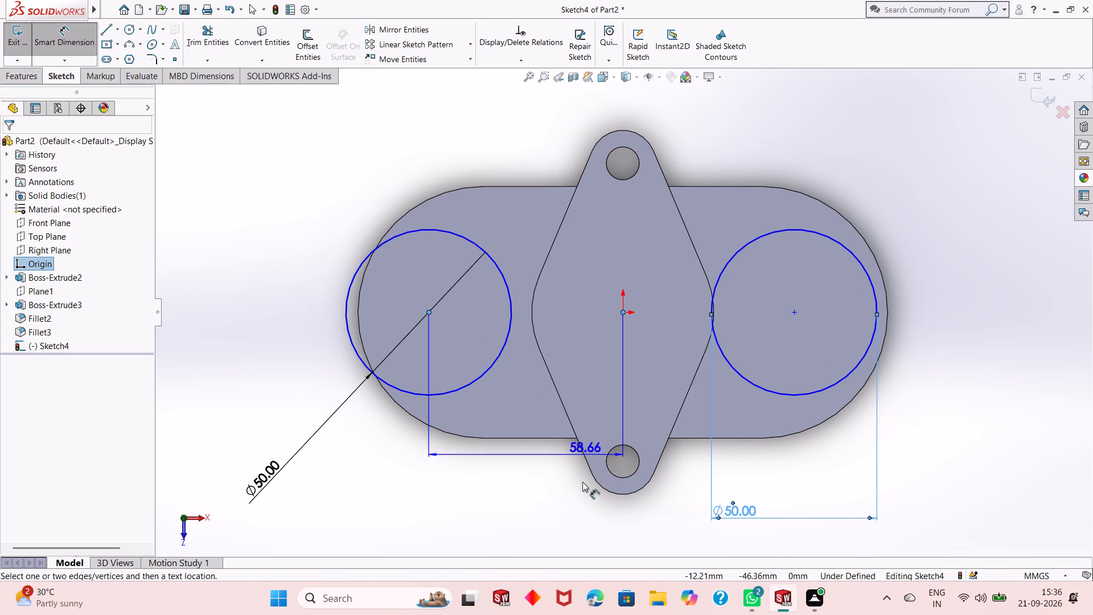
click(582, 497)
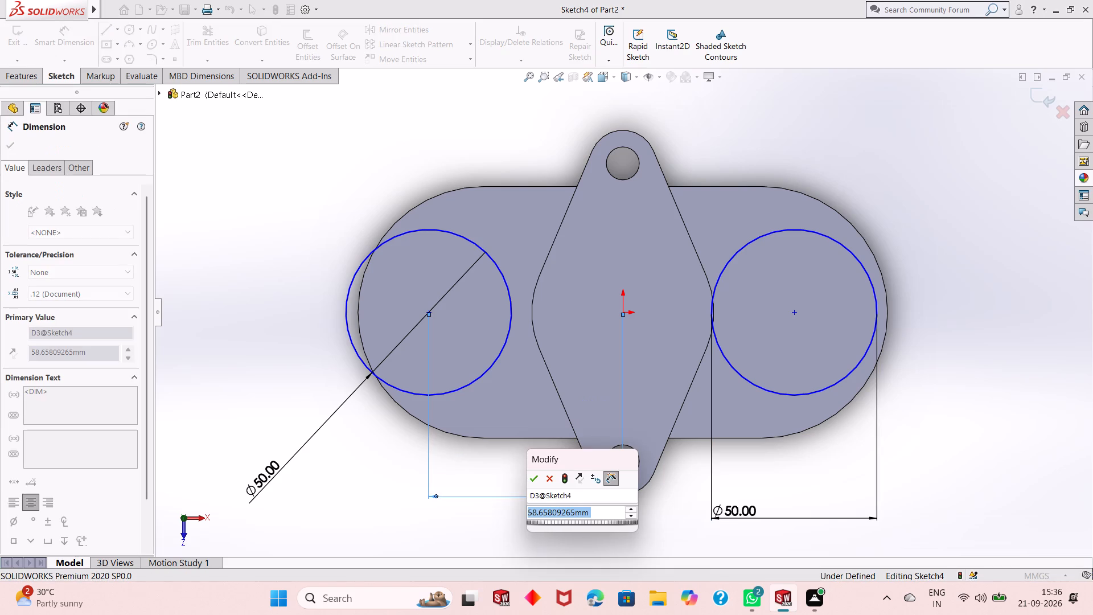
text(50)
key(Return)
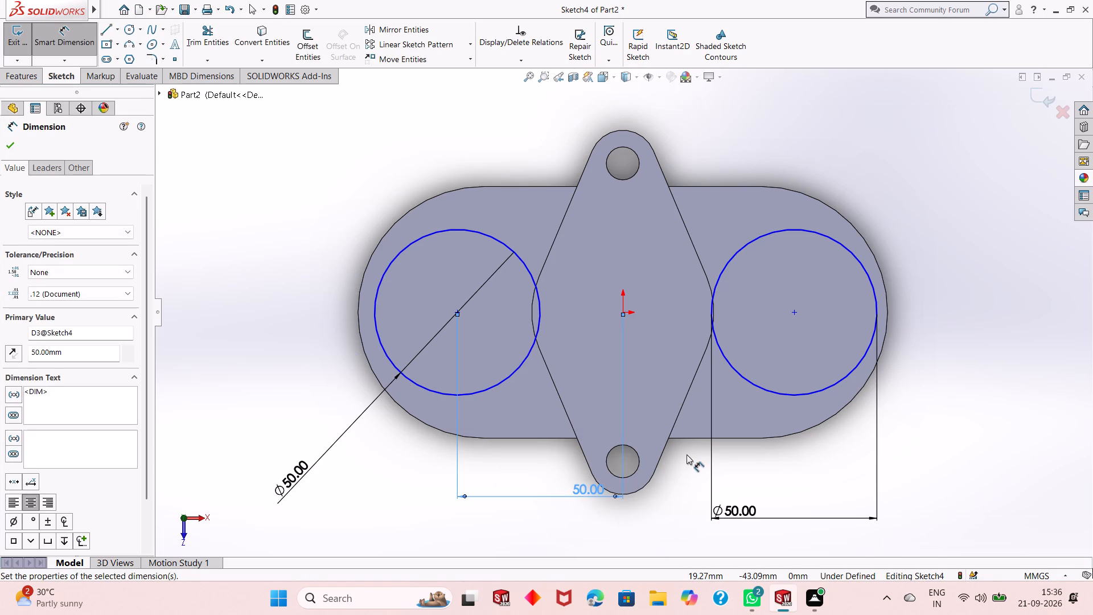
click(792, 311)
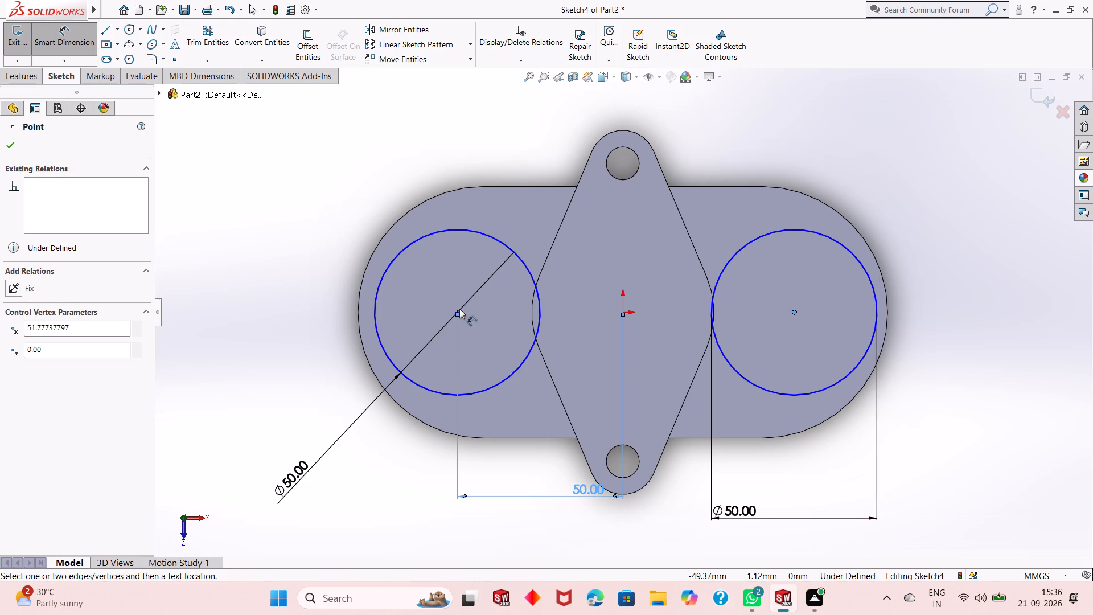
click(458, 310)
click(573, 538)
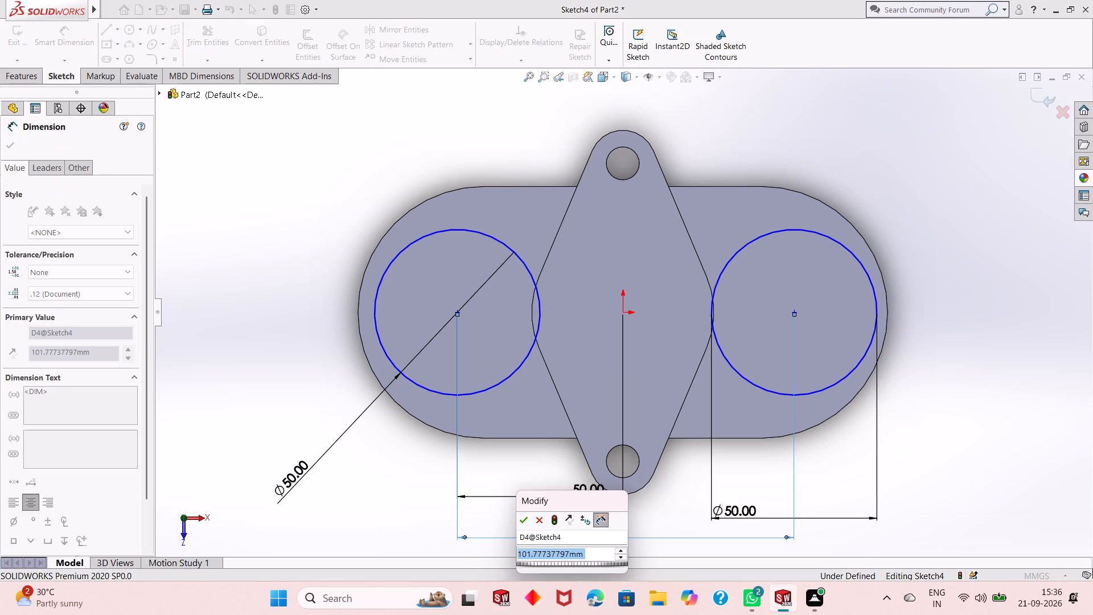
text(100)
key(Return)
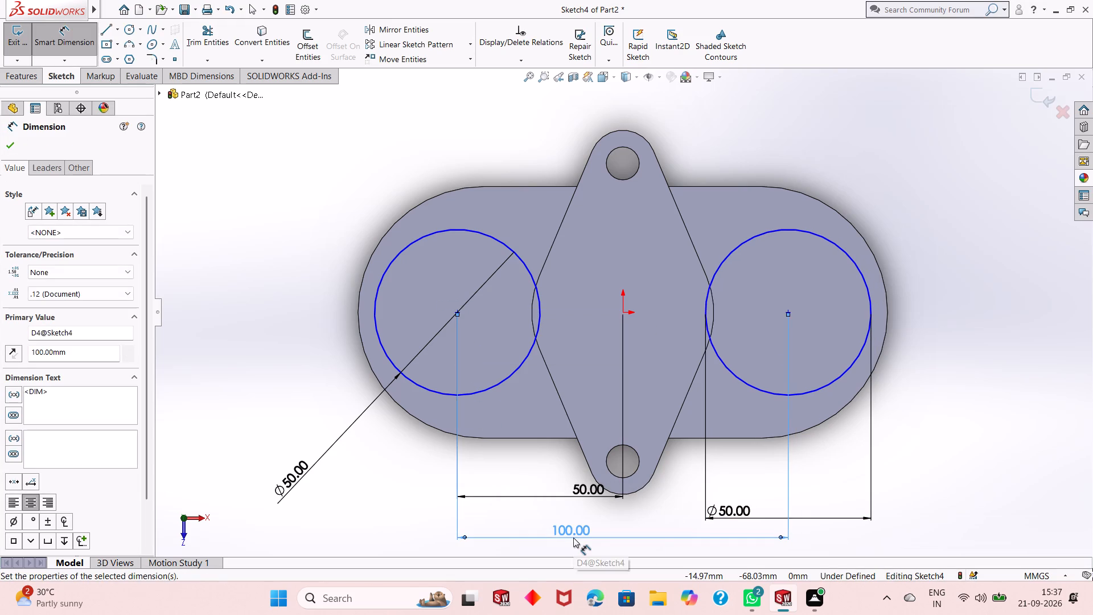
right_click(911, 395)
click(940, 431)
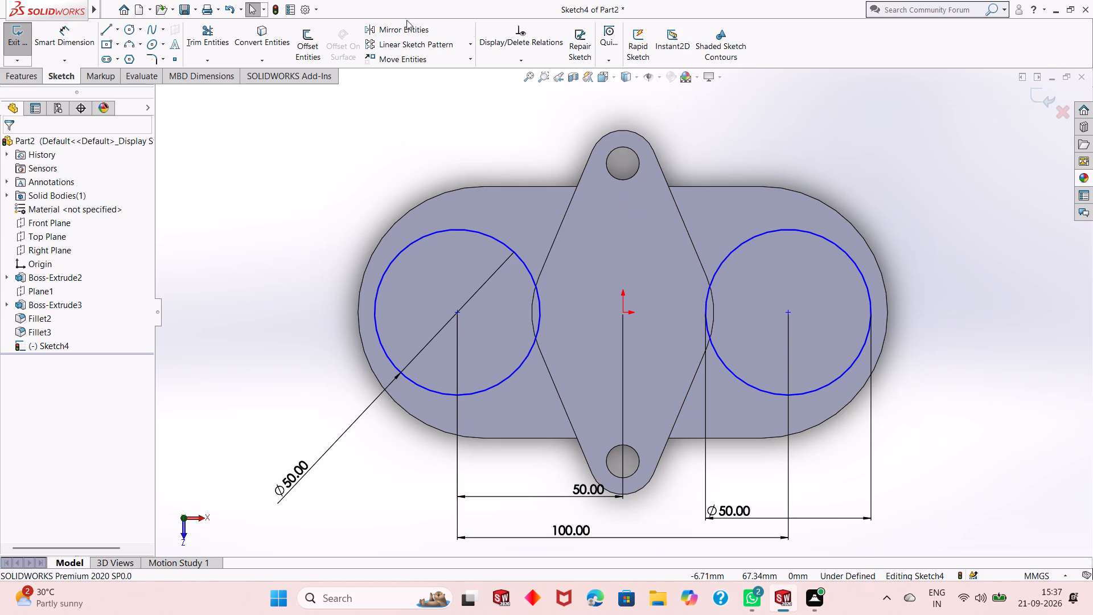
Draw a horizontal centerline about 53 mm long outward from the positive-X circle's centre past the plate's end.
click(117, 33)
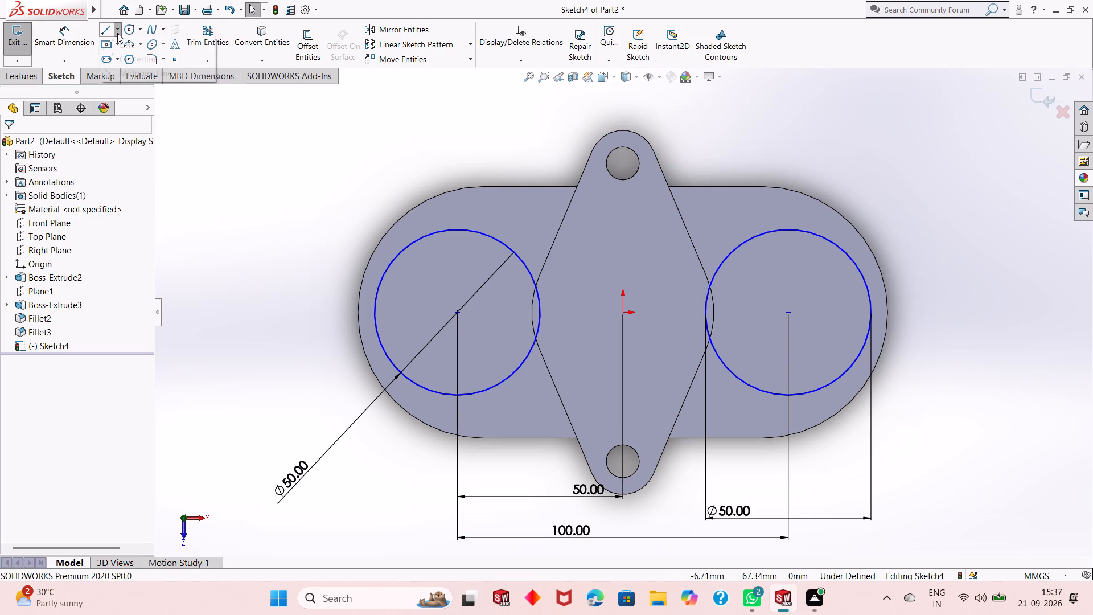
click(124, 56)
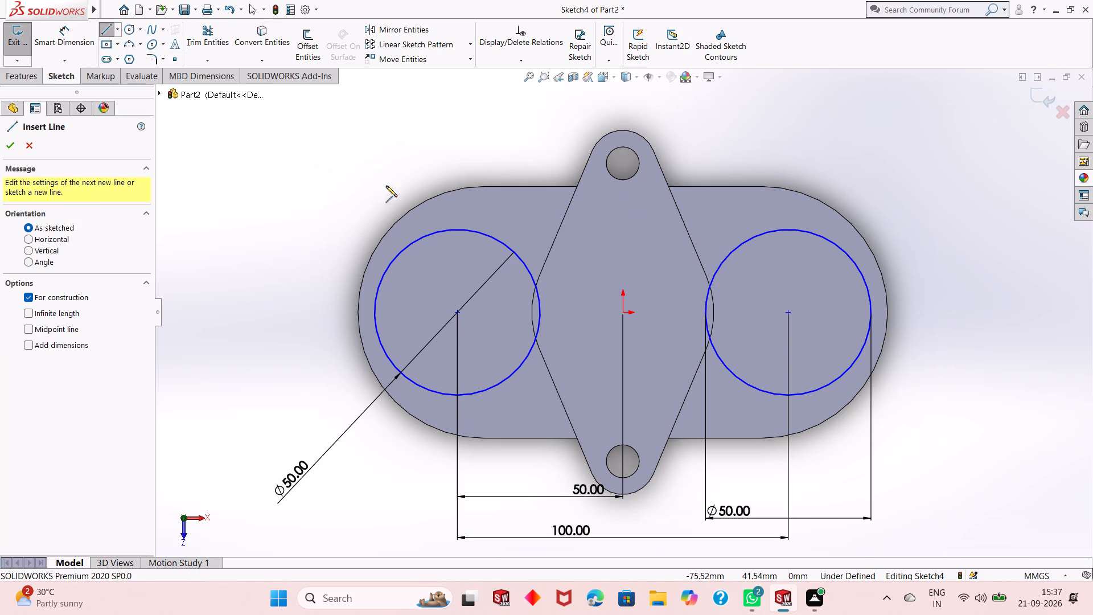
click(789, 312)
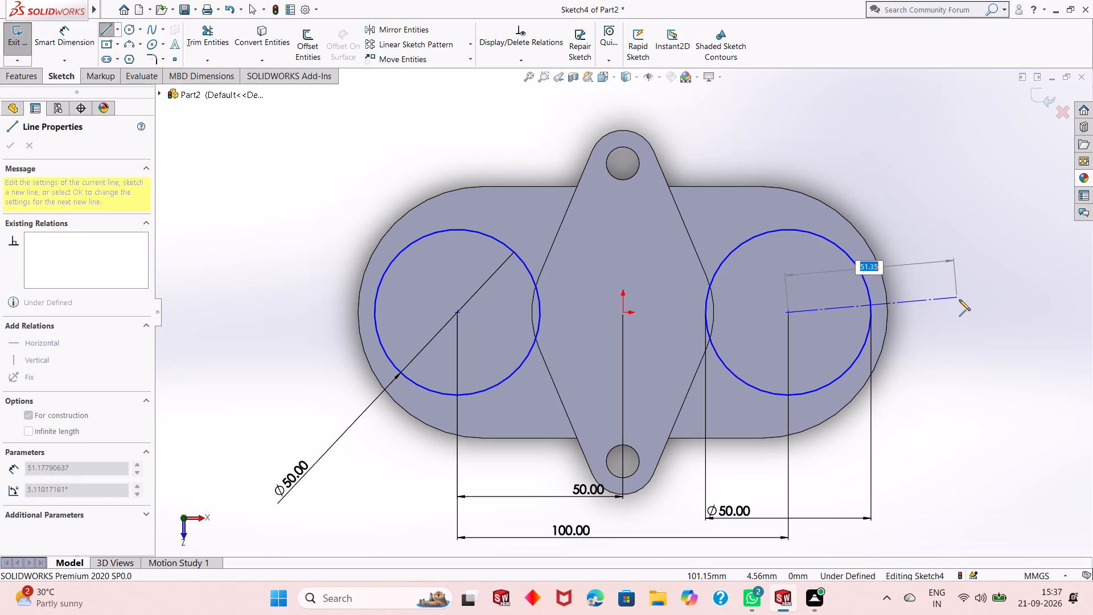
click(965, 314)
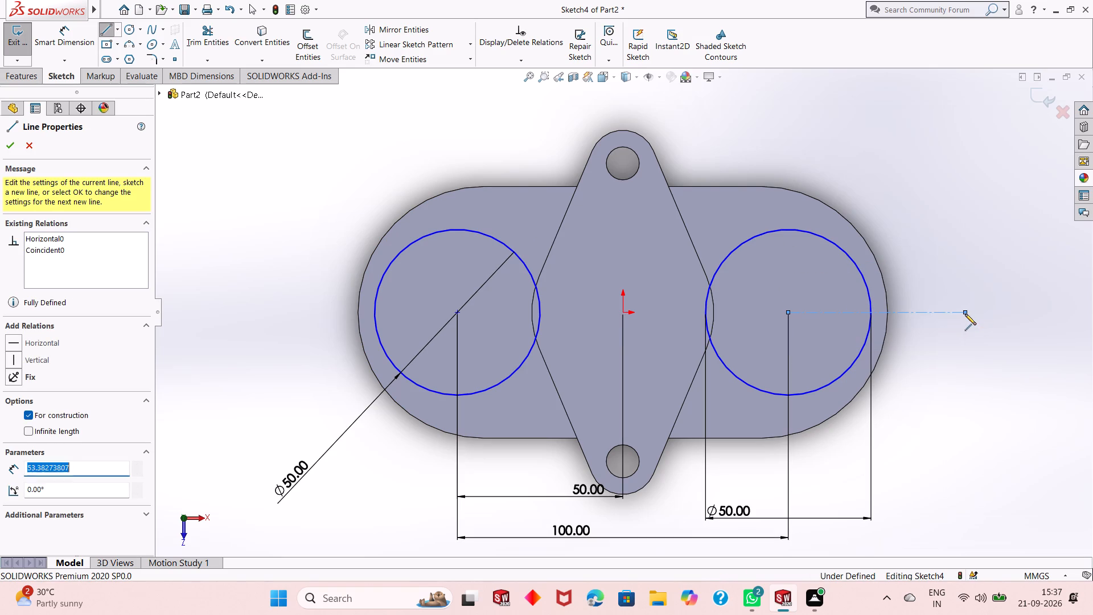
right_click(965, 314)
click(995, 323)
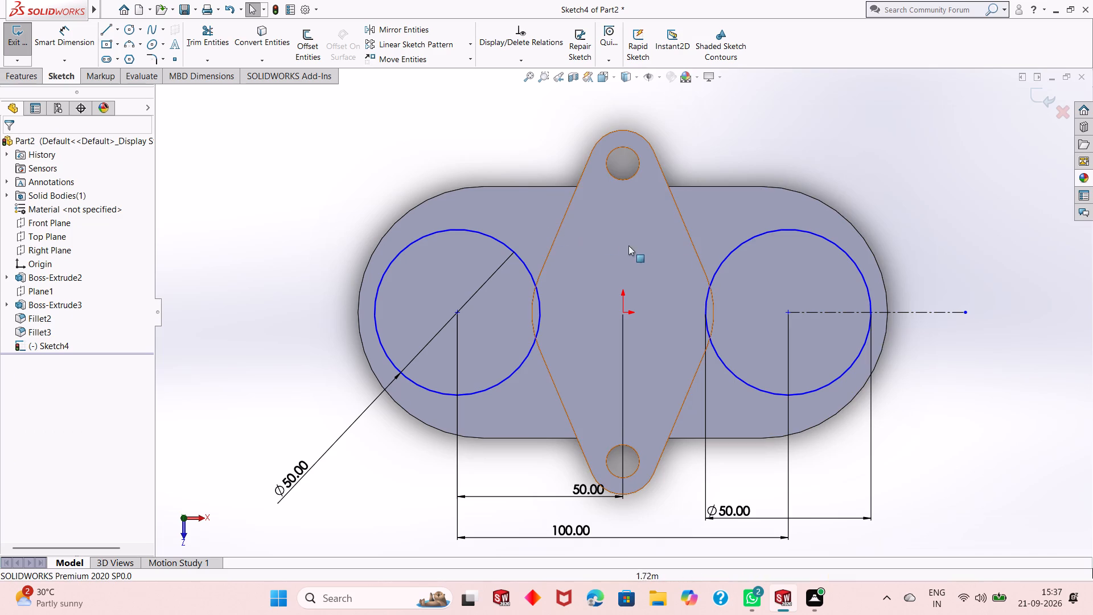
Draw a slanted centerline about 51 mm long from the positive-X circle's centre, at about 65° above the horizontal centerline.
click(121, 30)
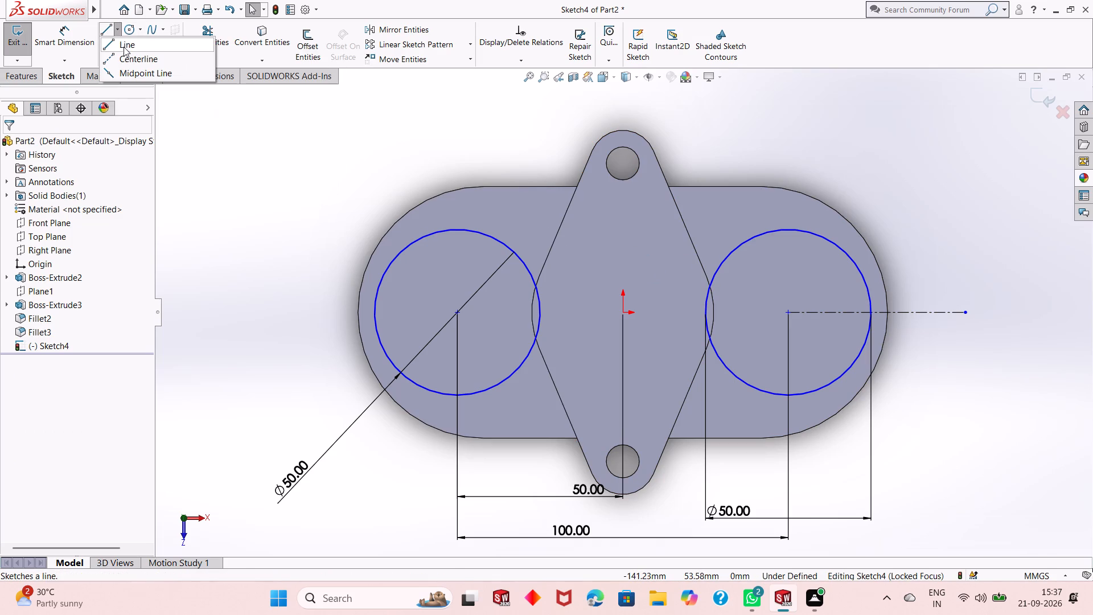
click(126, 56)
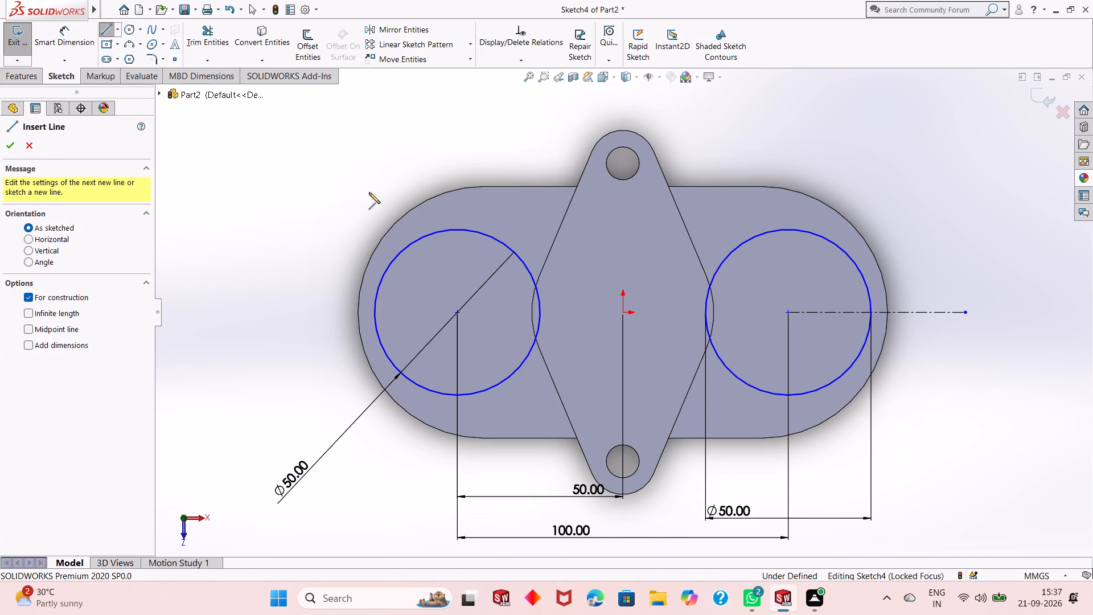
click(790, 312)
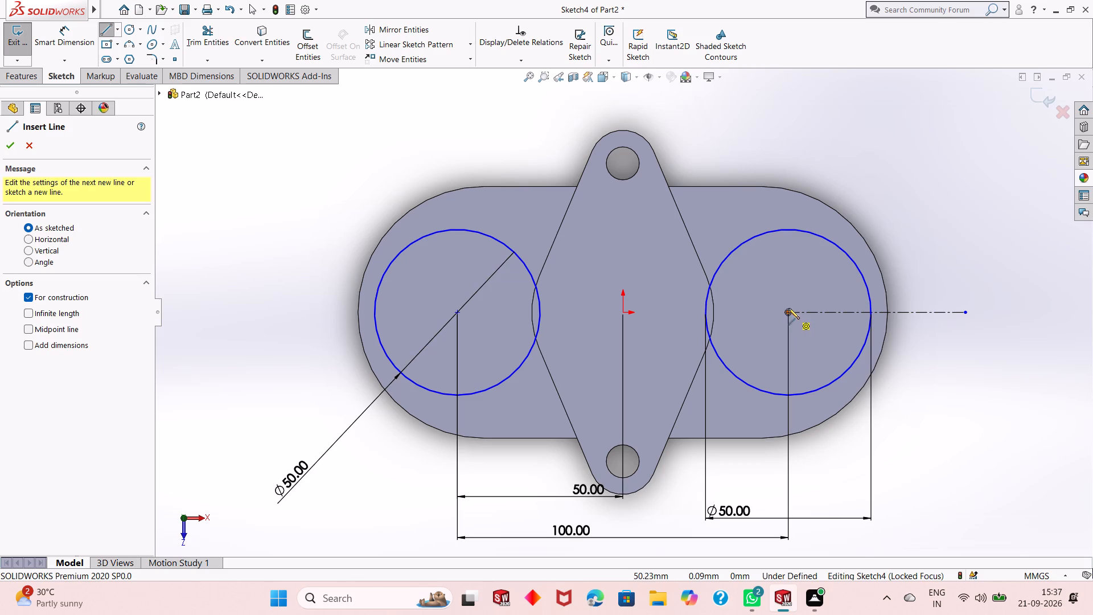
click(859, 158)
right_click(859, 158)
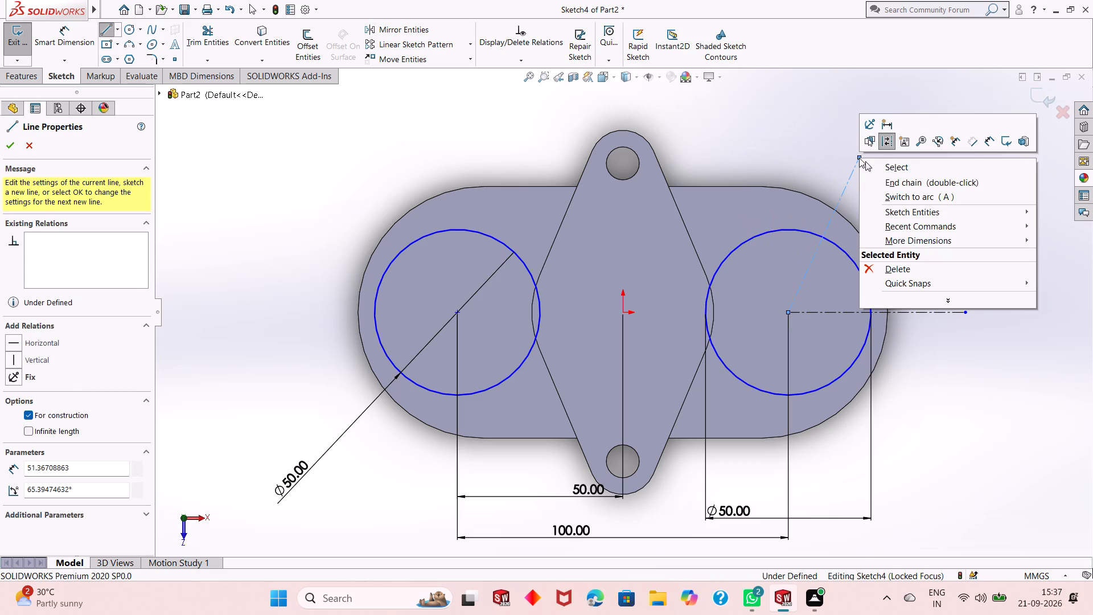
click(902, 170)
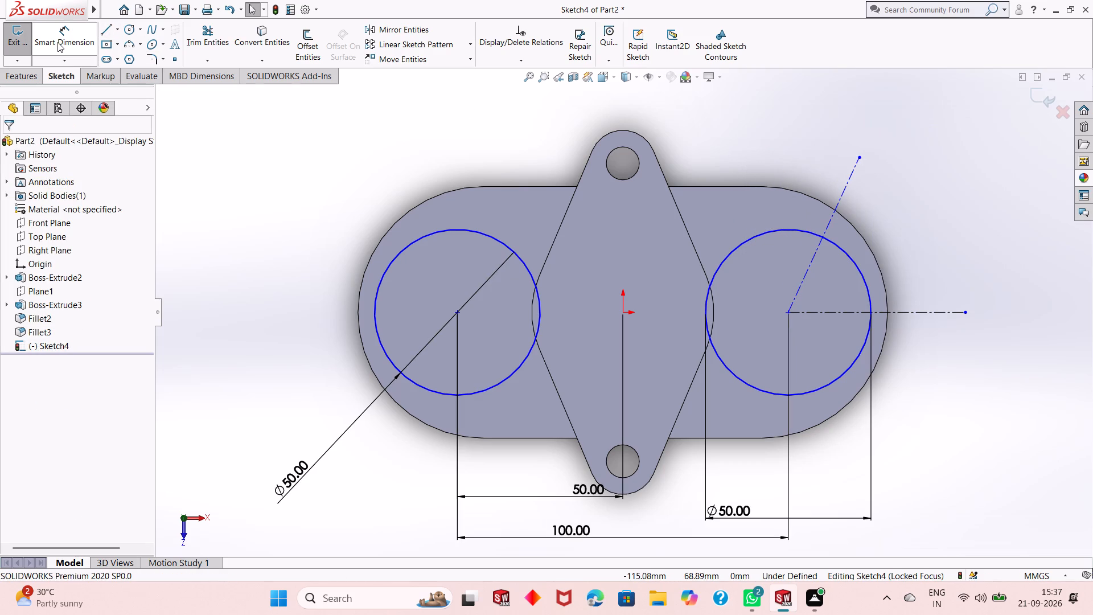
Dimension the angle between the slanted and horizontal centerlines to 55°.
click(57, 42)
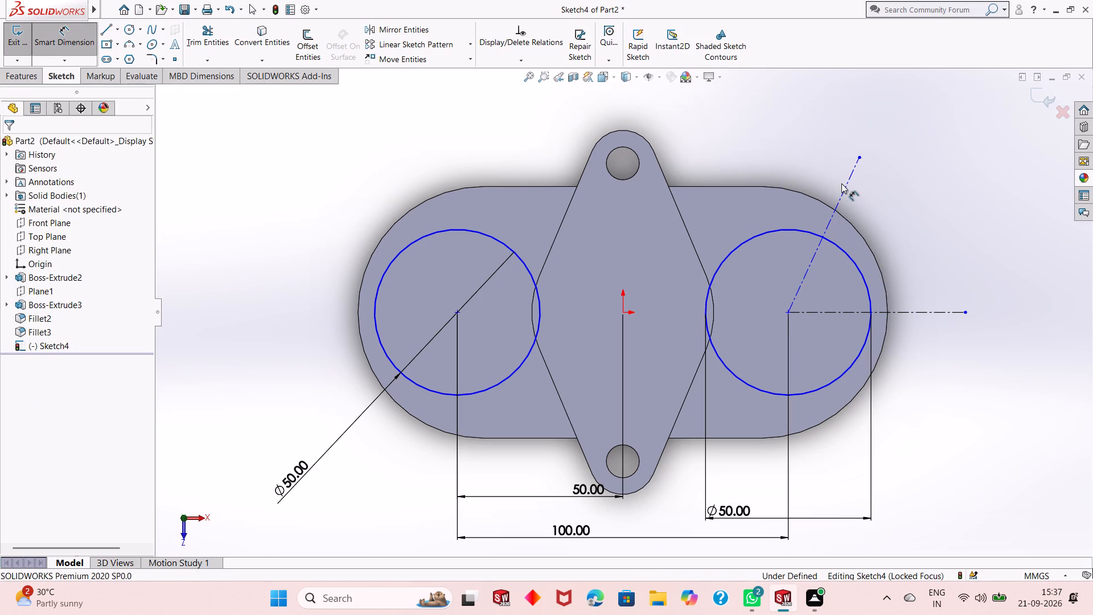
click(847, 183)
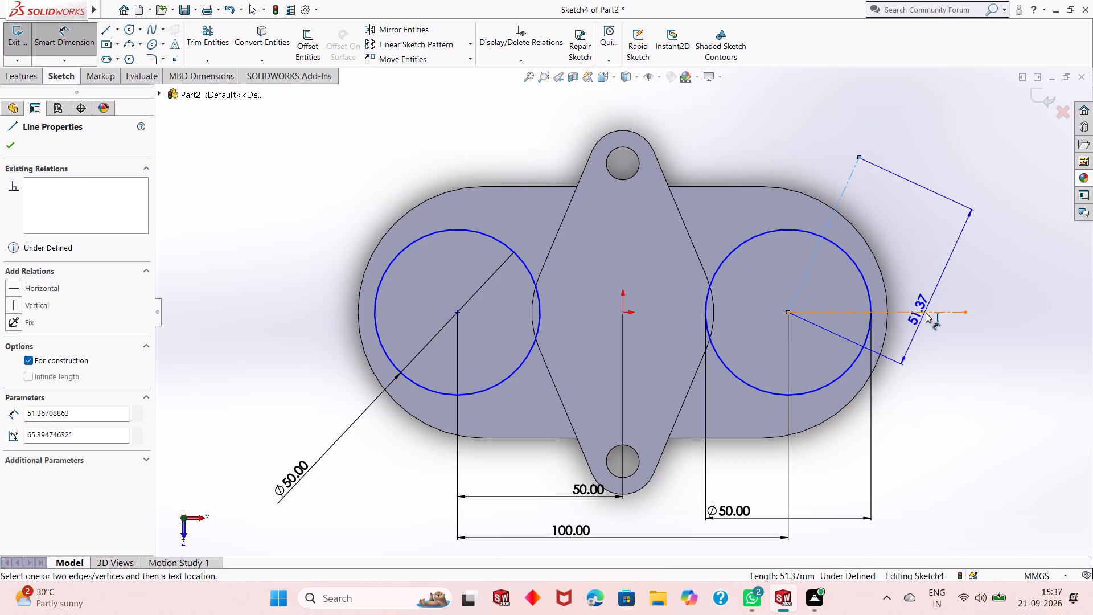
click(927, 311)
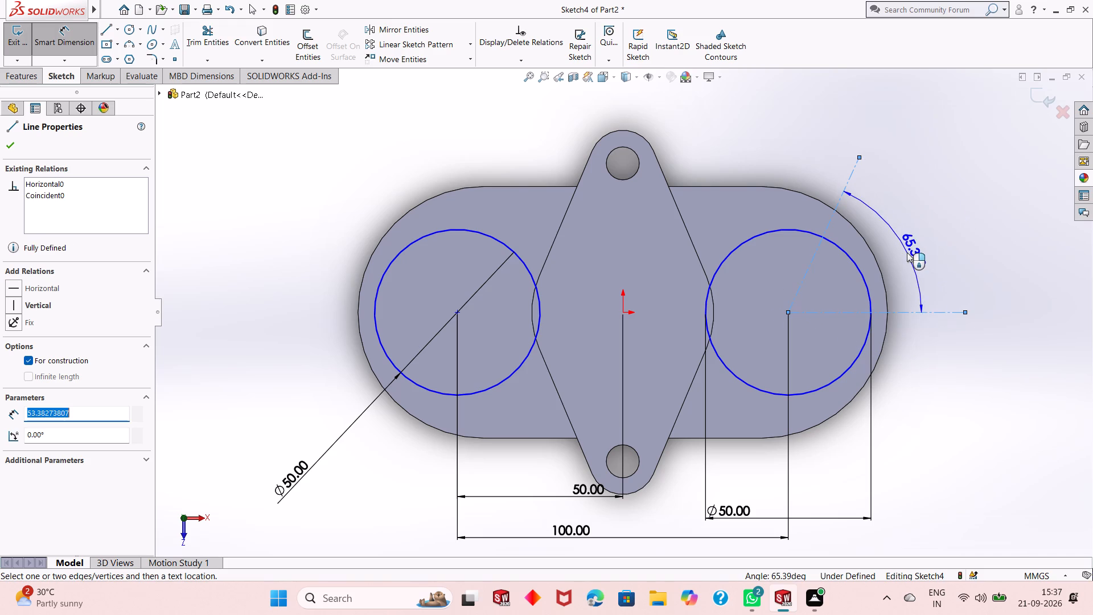
click(907, 252)
text(55)
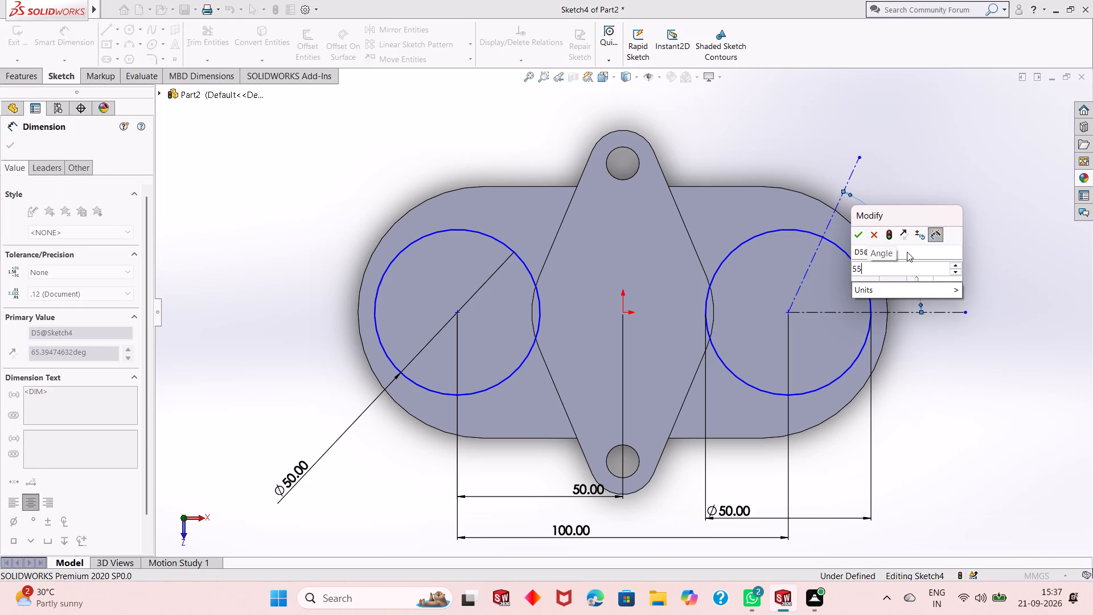
key(Return)
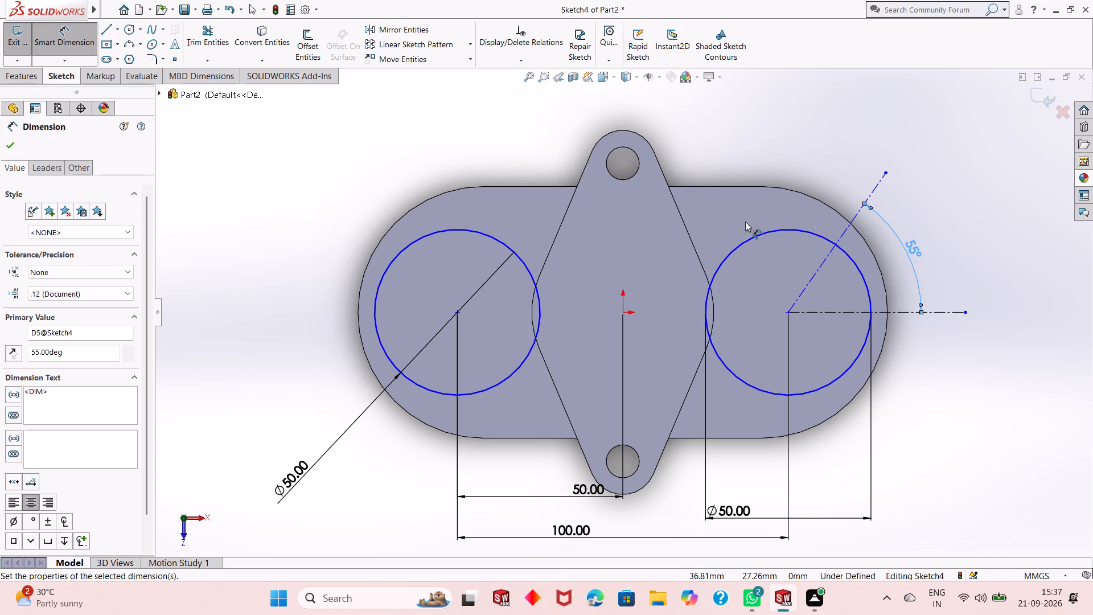
right_click(719, 163)
click(735, 195)
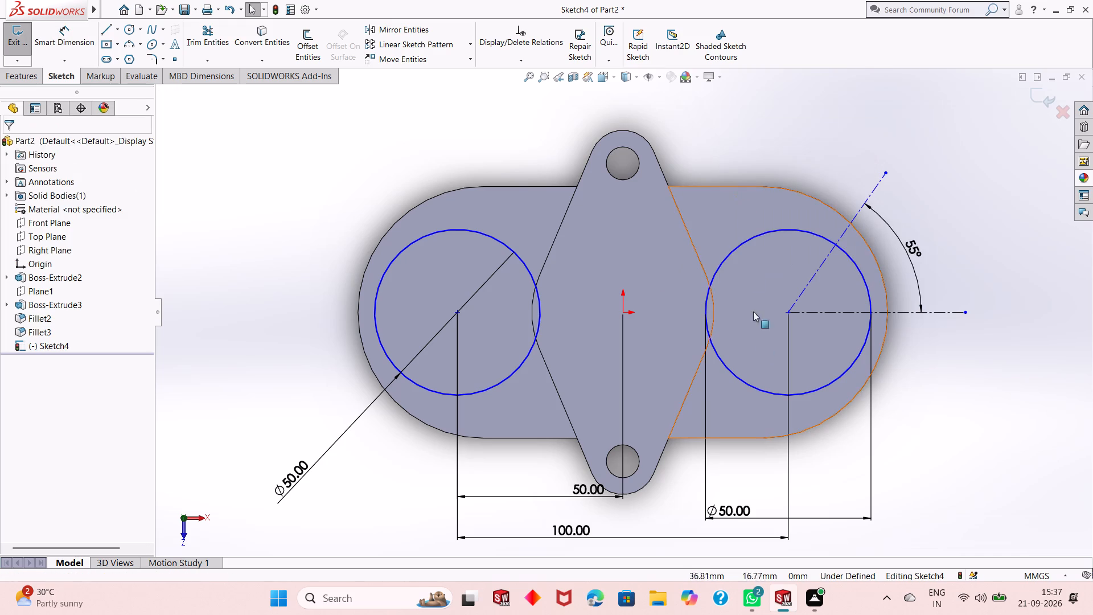
Sketch a circle about 9 mm in diameter centred where the slanted centerline crosses the positive-X 50 mm circle.
scroll(708, 330, up, 1)
scroll(786, 329, down, 1)
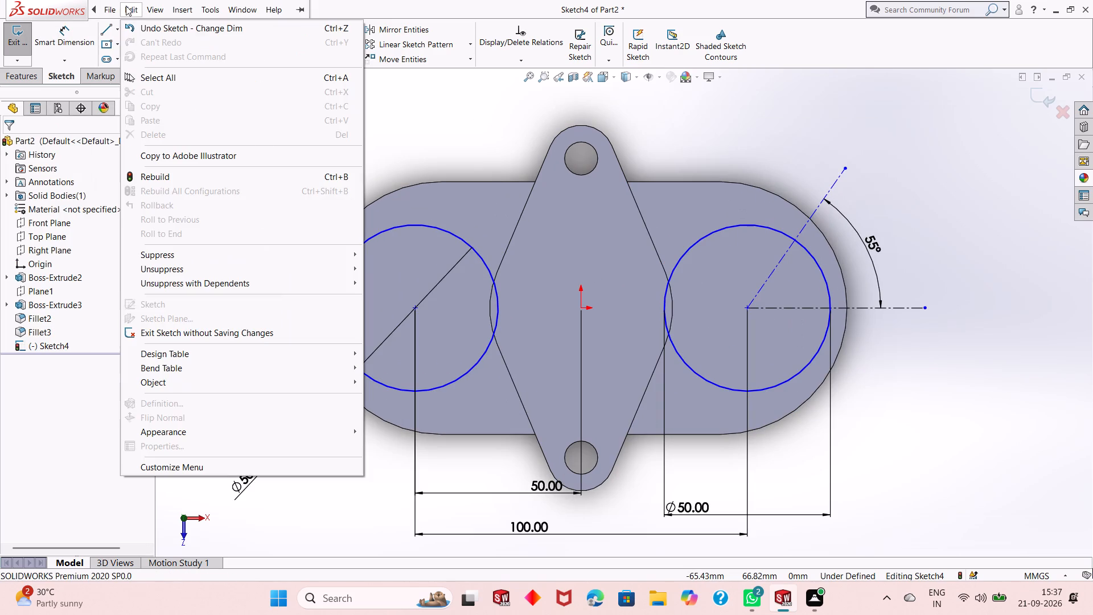
click(450, 128)
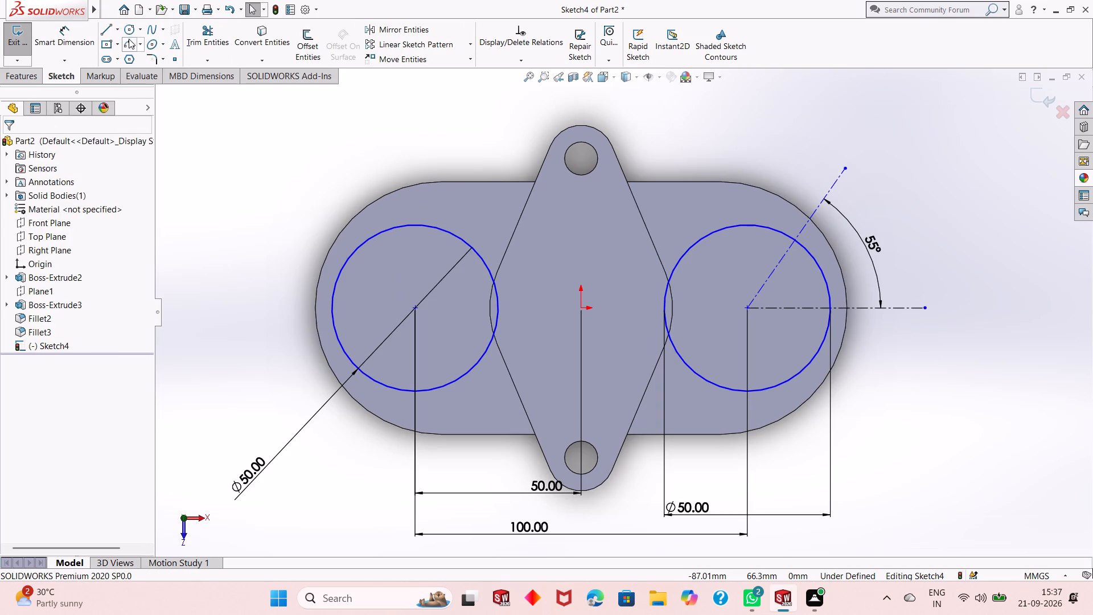
click(129, 35)
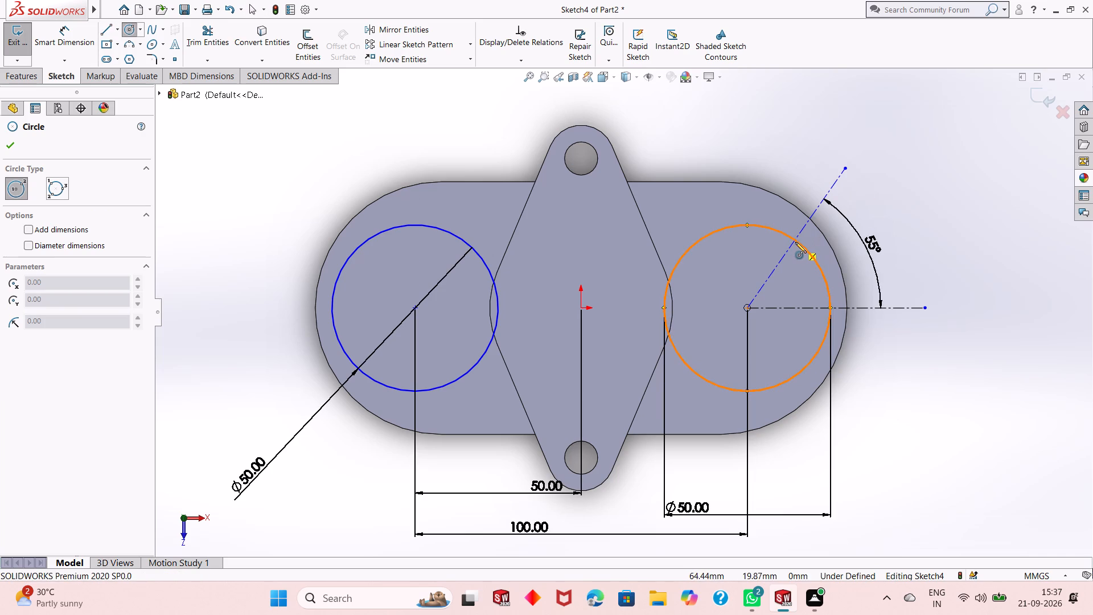
click(794, 240)
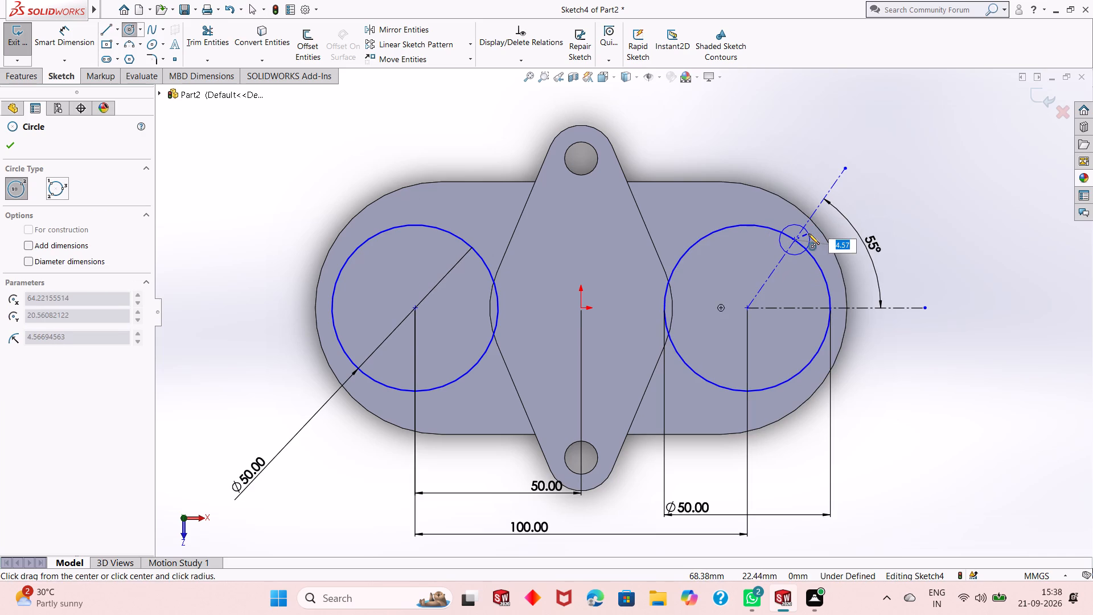
click(808, 233)
right_click(808, 233)
click(820, 241)
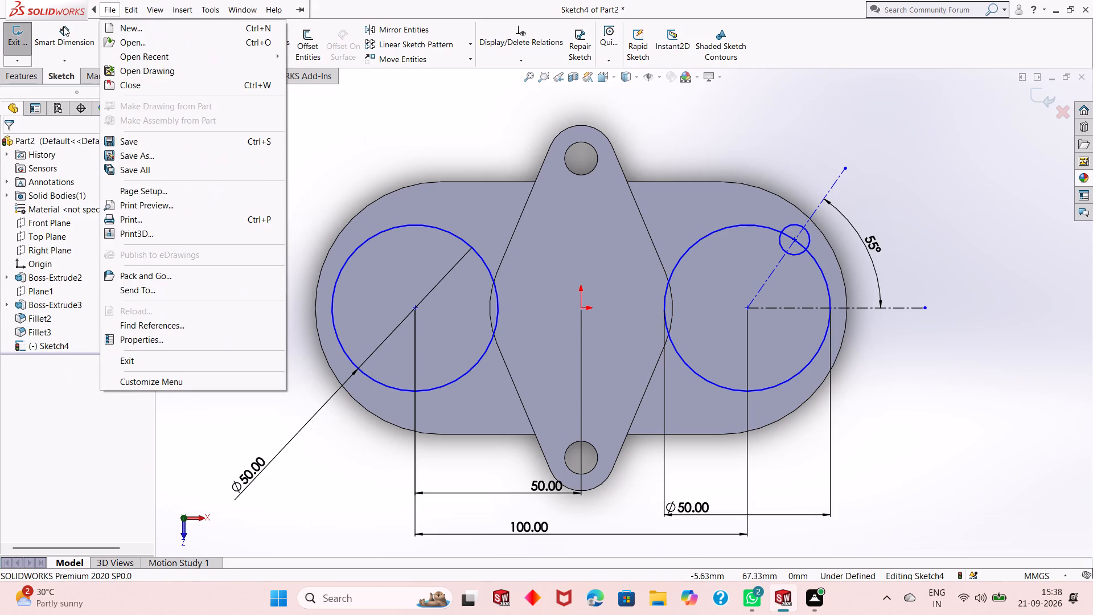
Dimension the small circle on the slanted centerline to a diameter of 15 mm.
click(62, 35)
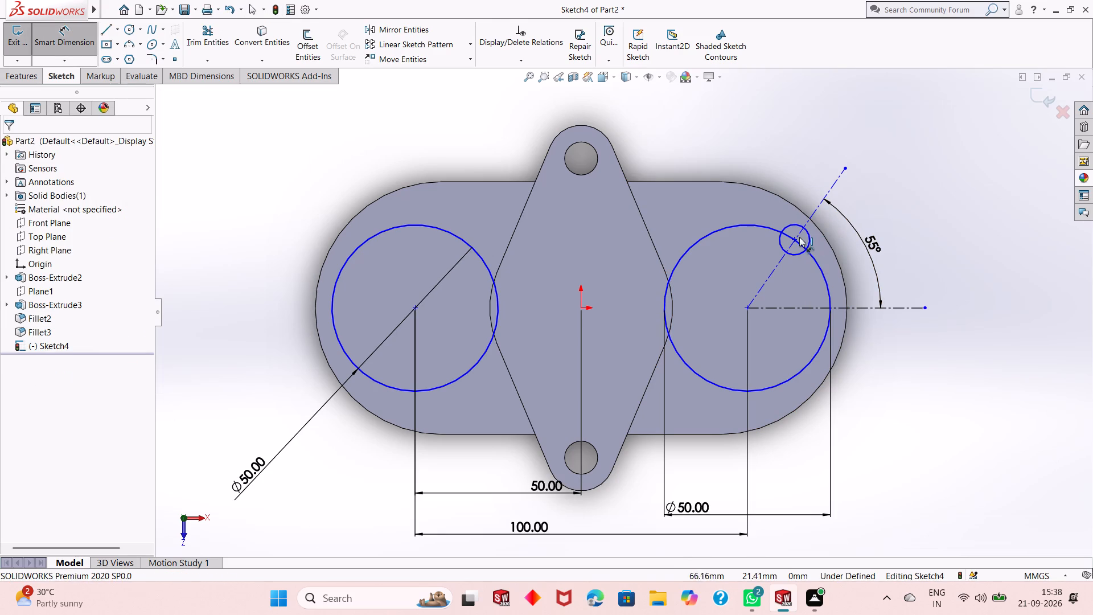
click(809, 241)
click(940, 202)
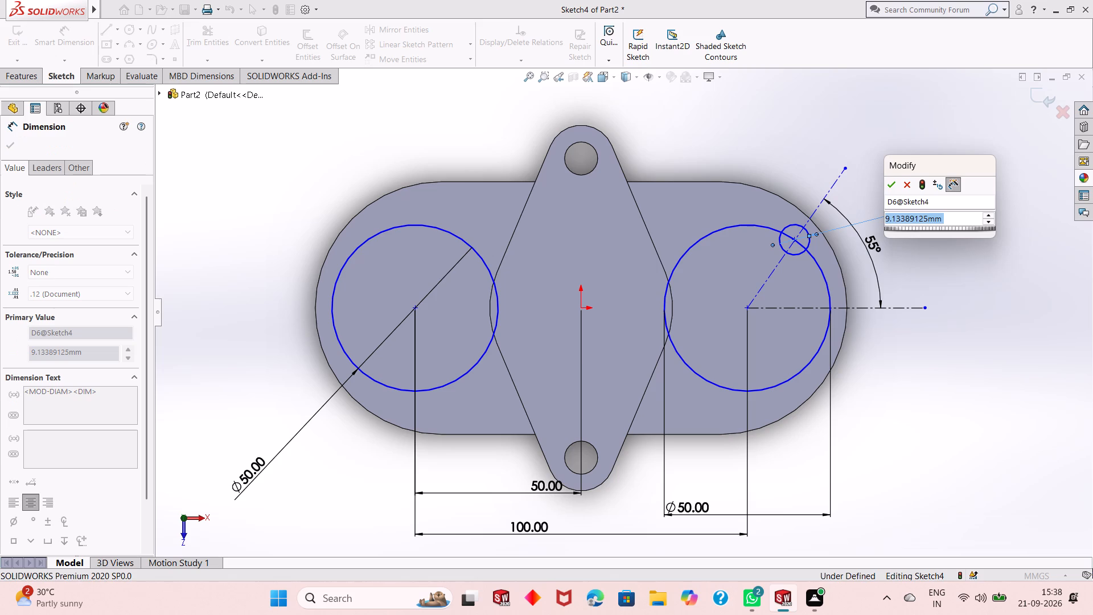
text(15)
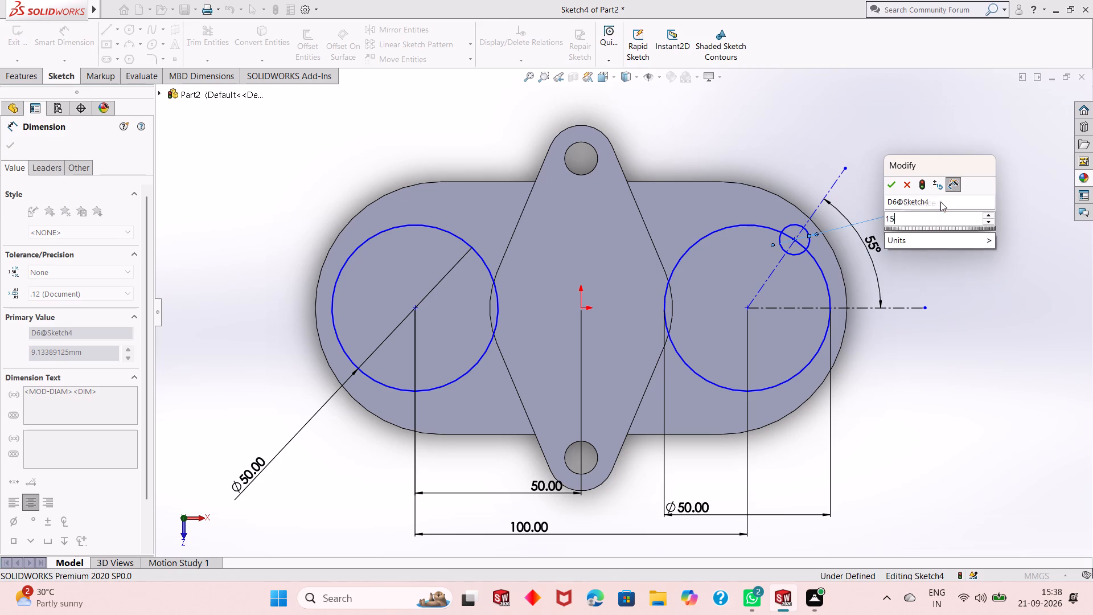
key(Return)
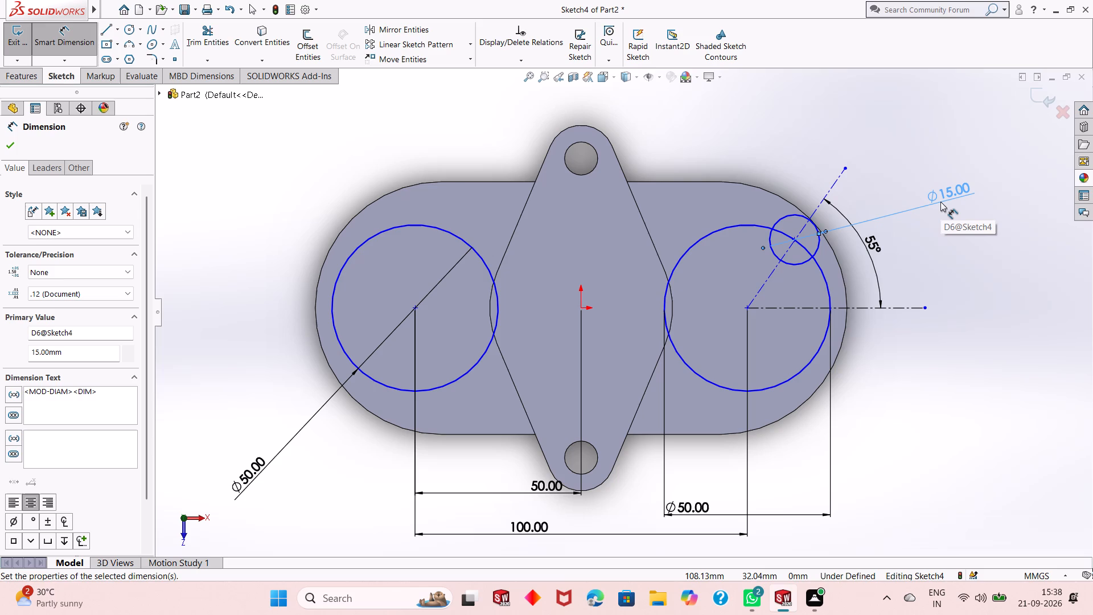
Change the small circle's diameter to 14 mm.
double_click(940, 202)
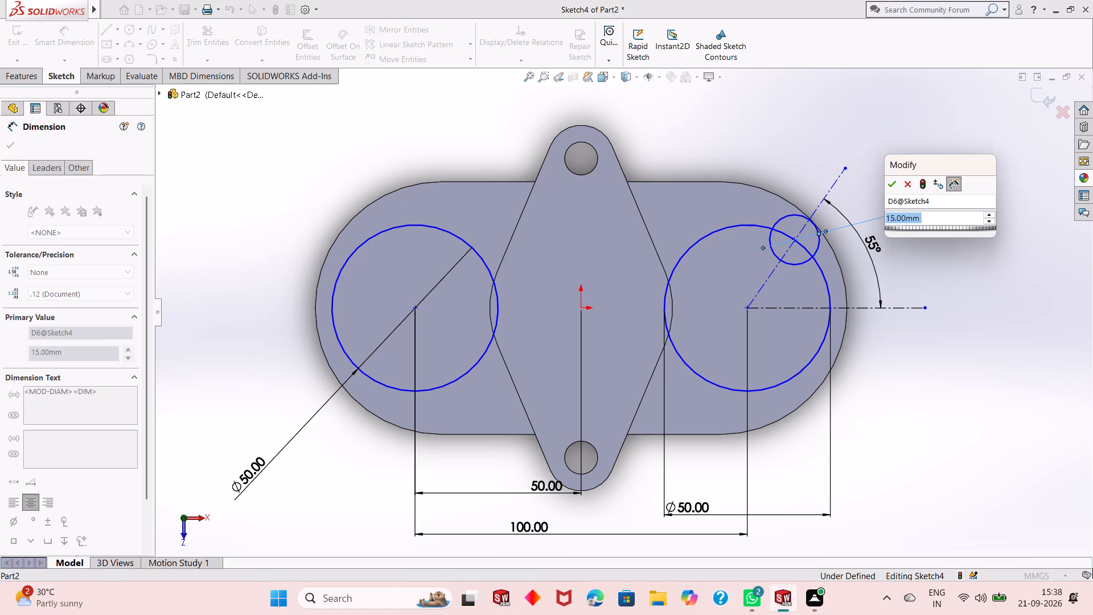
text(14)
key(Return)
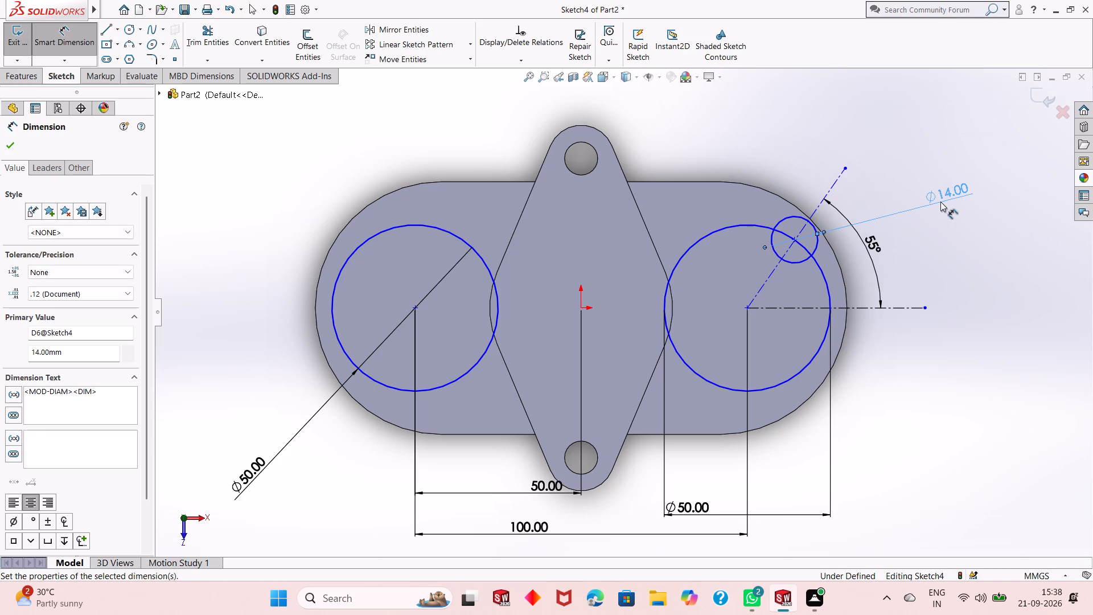
Set the small circle's diameter to 12 mm.
double_click(941, 202)
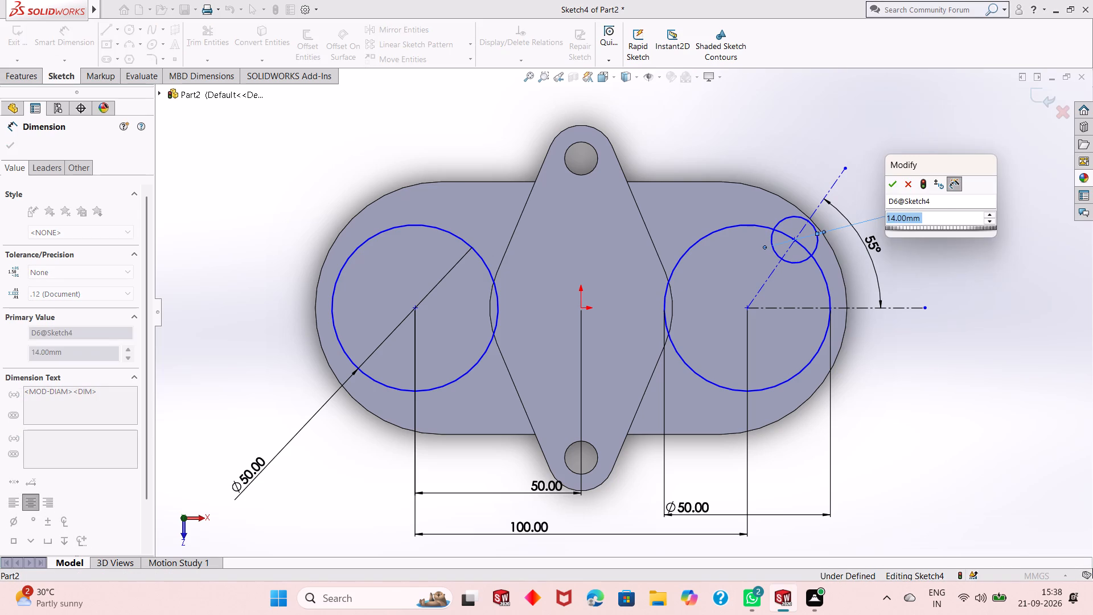
text(12)
key(Return)
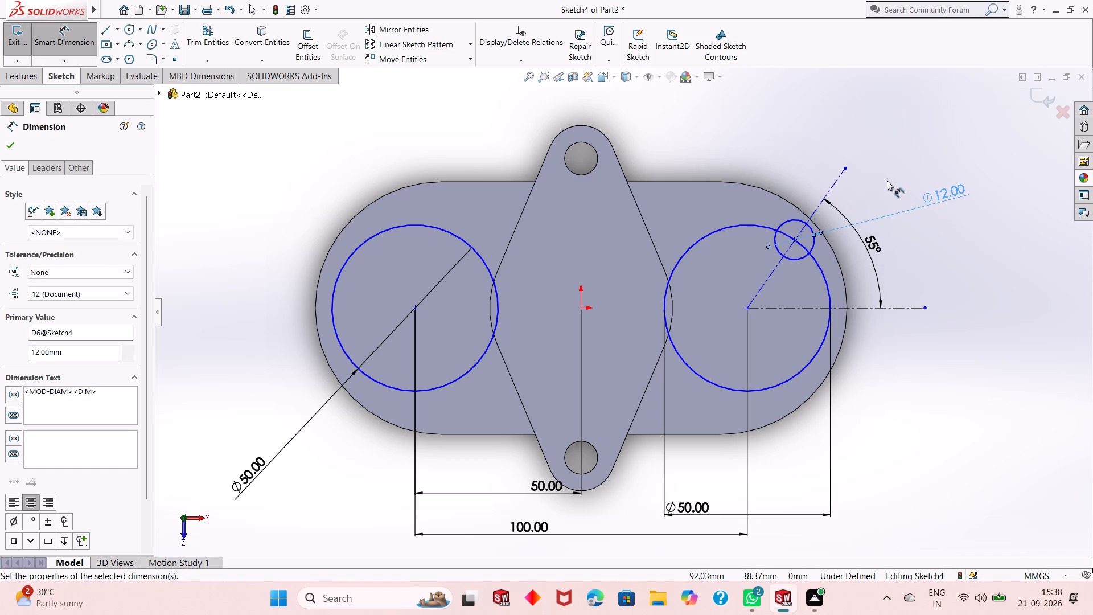
Inspect the plate, flange and small circle from tilted angles, and return to facing the sketch plane.
middle_drag(843, 298, 837, 293)
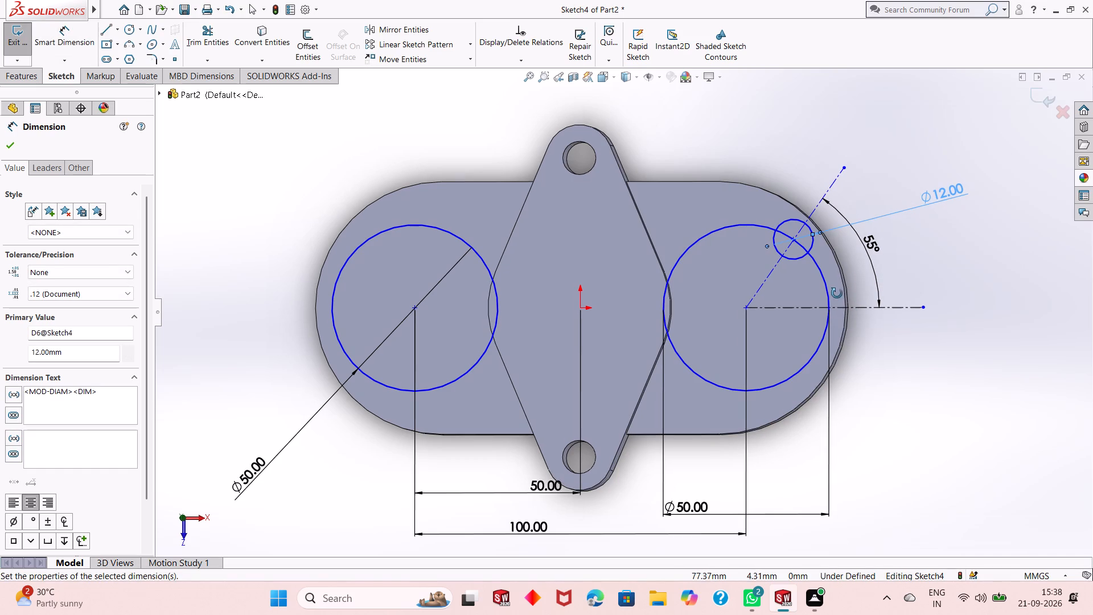
middle_drag(837, 293, 837, 293)
middle_drag(685, 390, 679, 388)
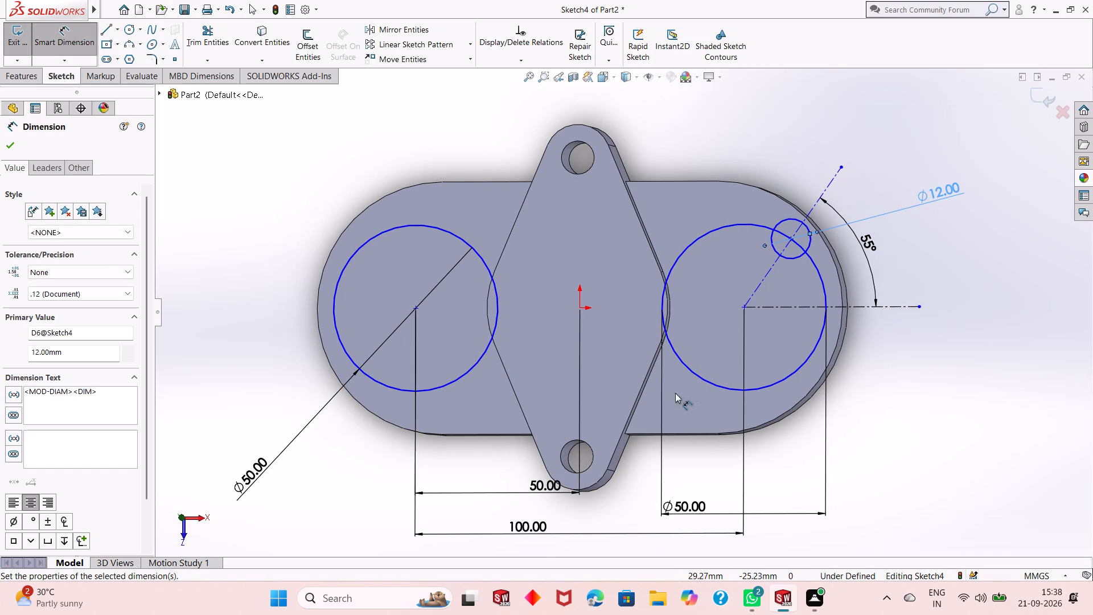
scroll(753, 422, down, 3)
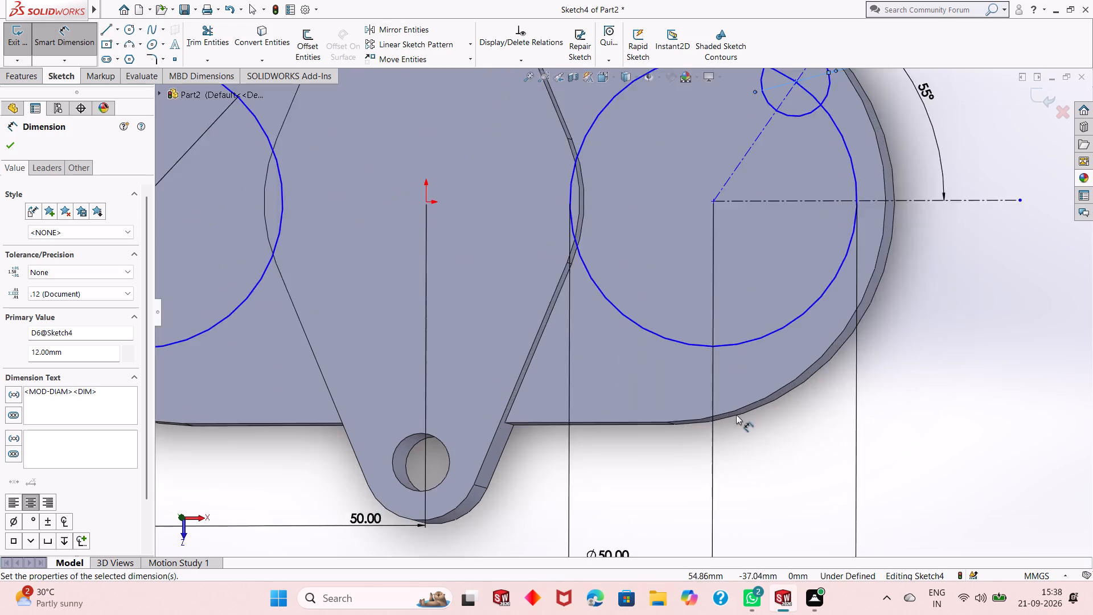
scroll(734, 414, up, 4)
scroll(612, 132, down, 3)
middle_drag(624, 380, 673, 245)
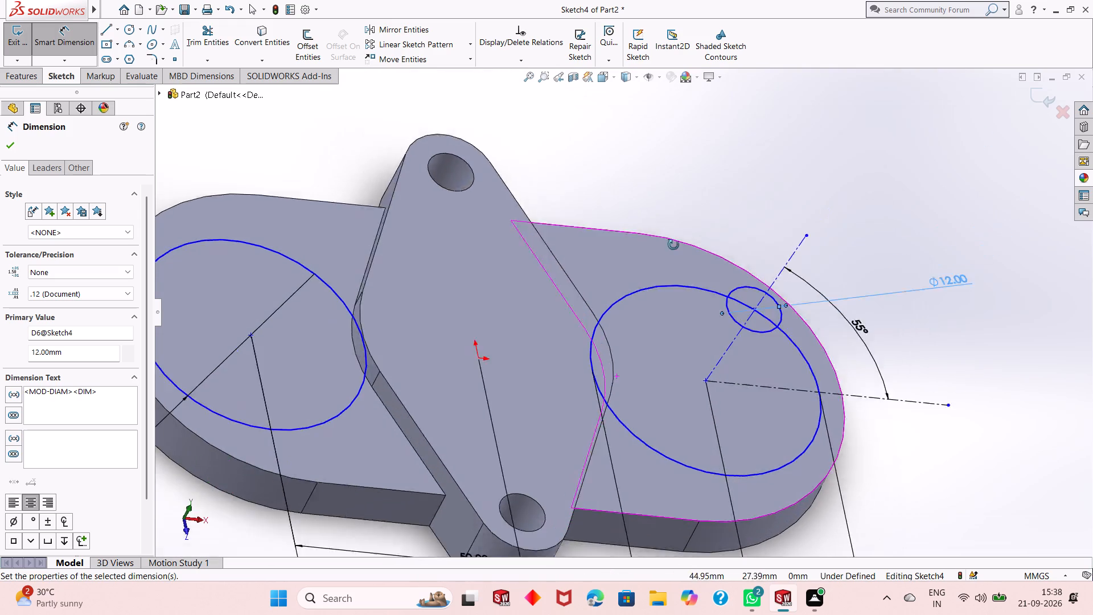
middle_drag(673, 245, 615, 306)
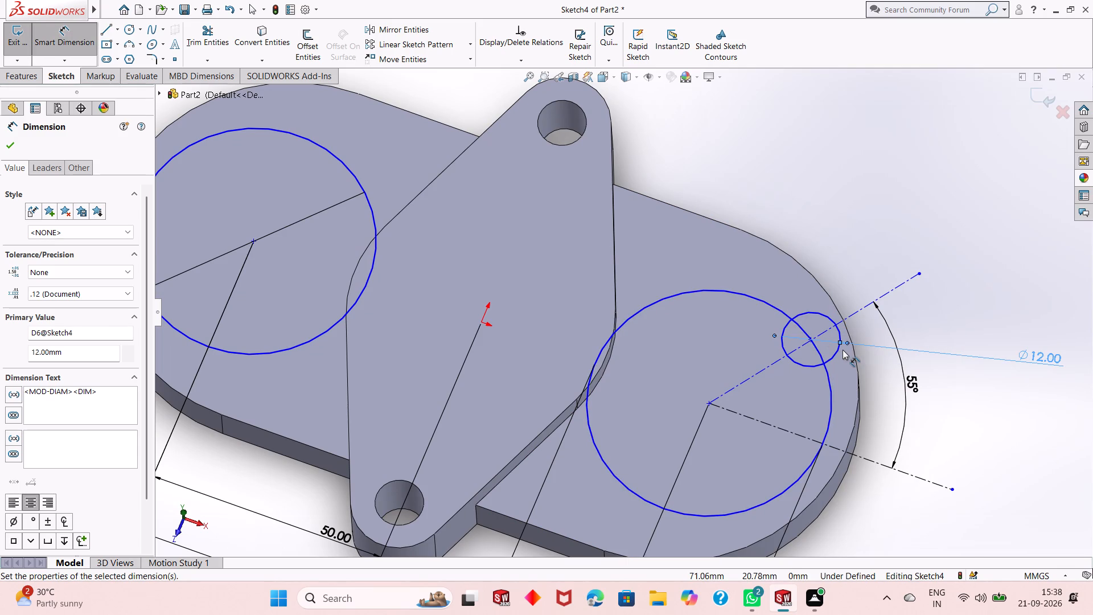
key(ctrl+8)
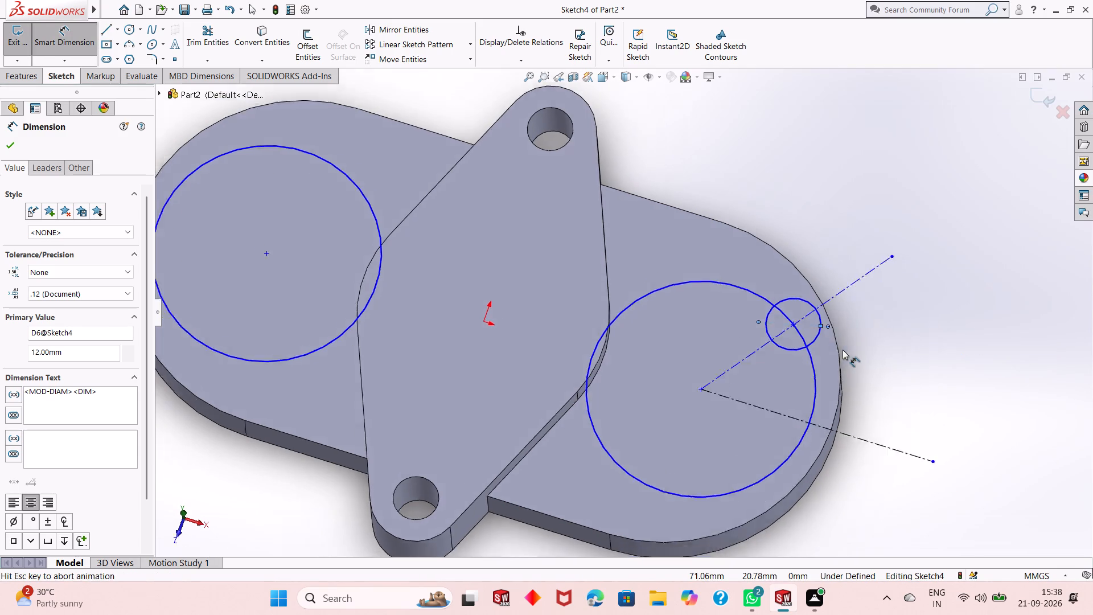
key(Escape)
Mirror a copy of the 12 mm circle about the horizontal centerline of the positive-X circle.
scroll(773, 237, down, 1)
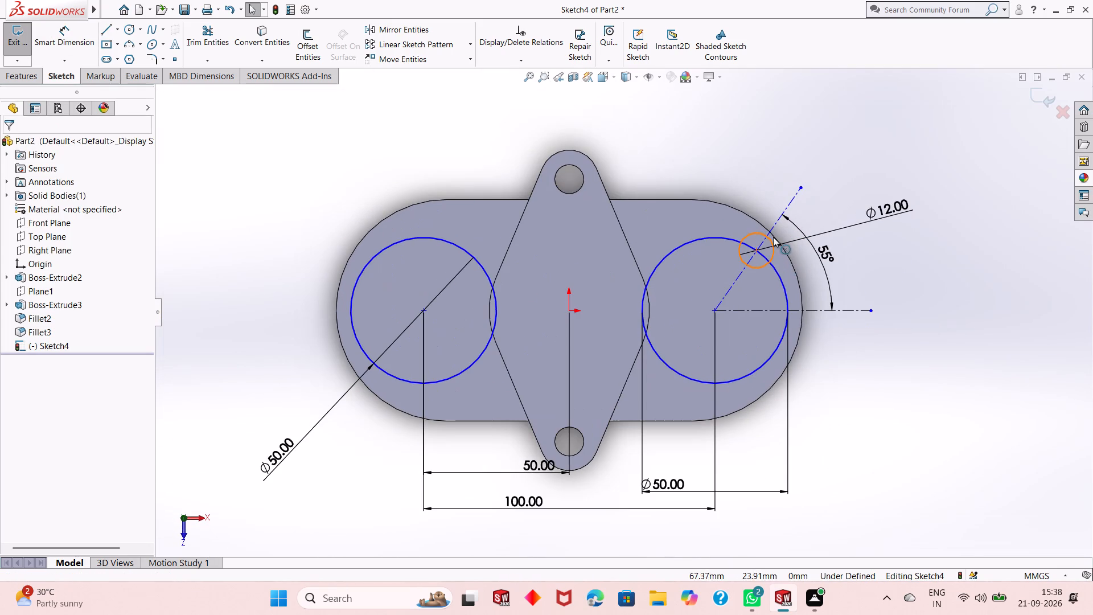
click(775, 257)
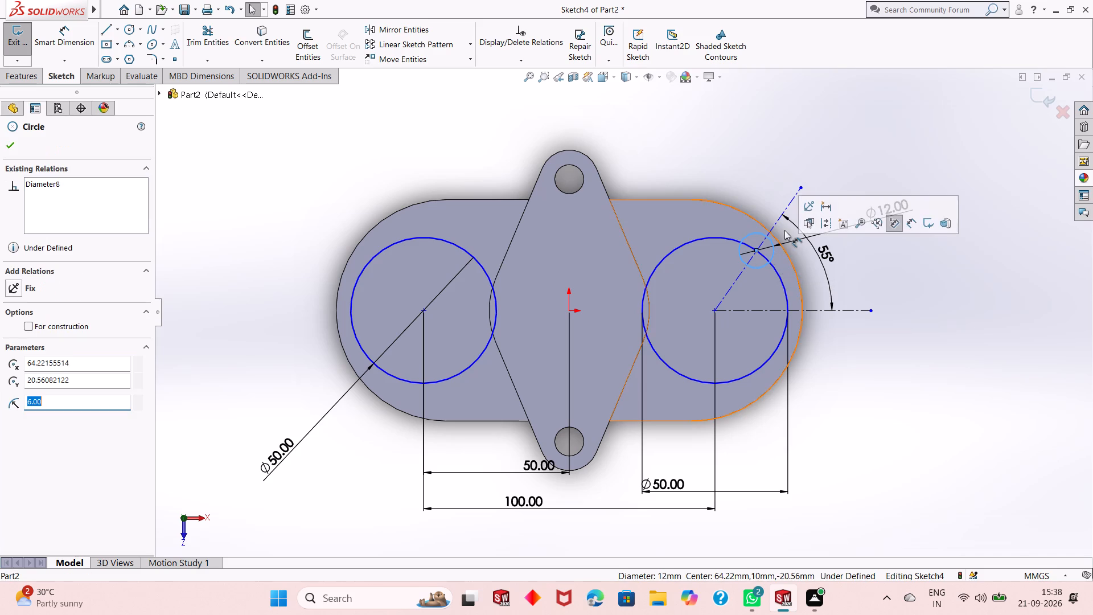
click(434, 34)
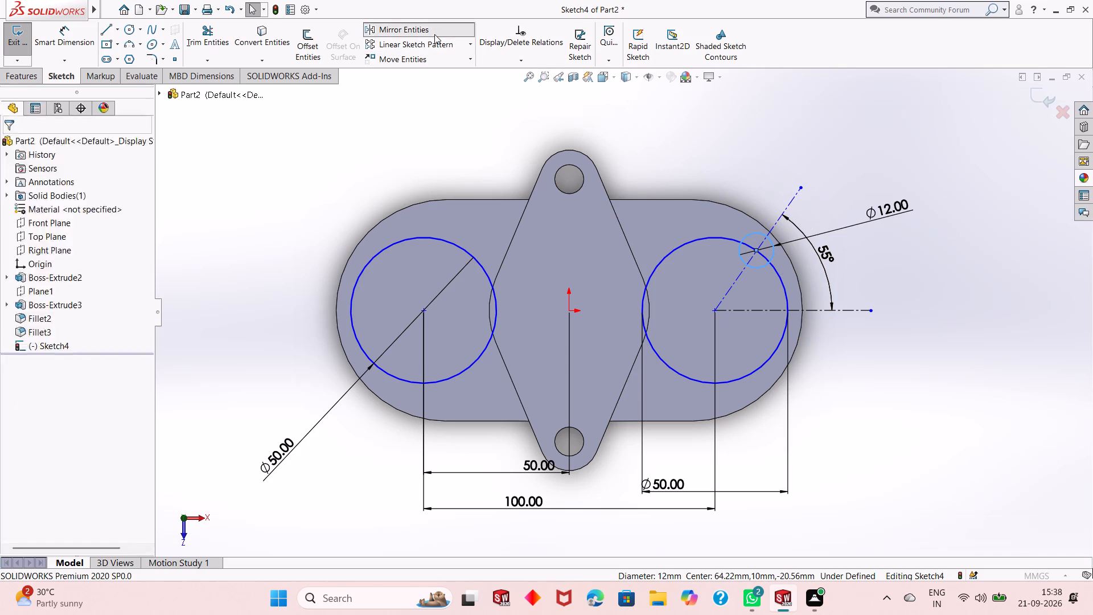
click(38, 306)
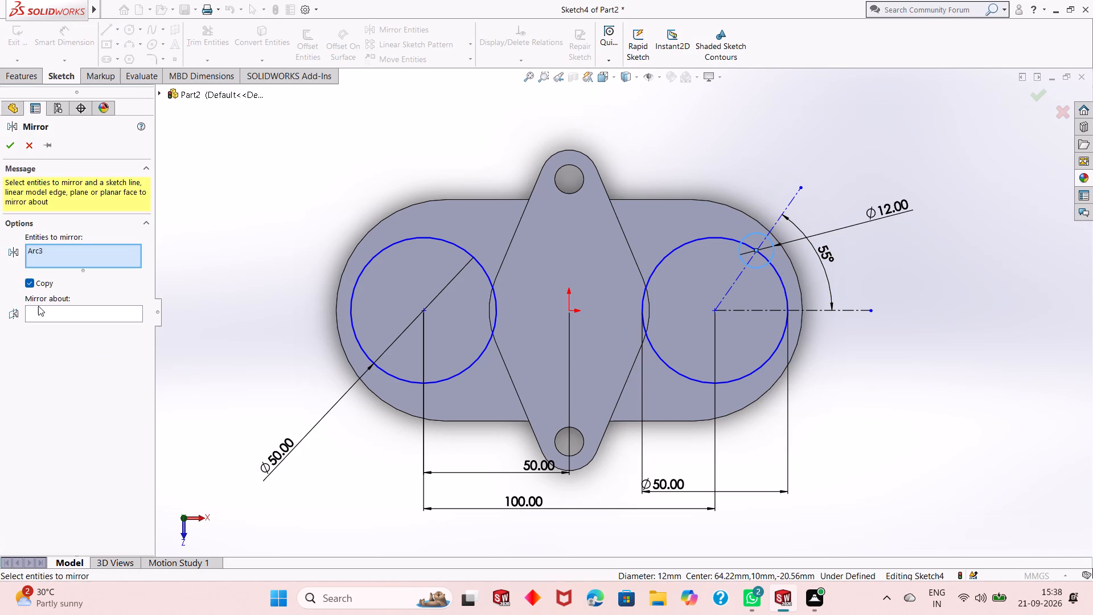
click(39, 306)
click(42, 309)
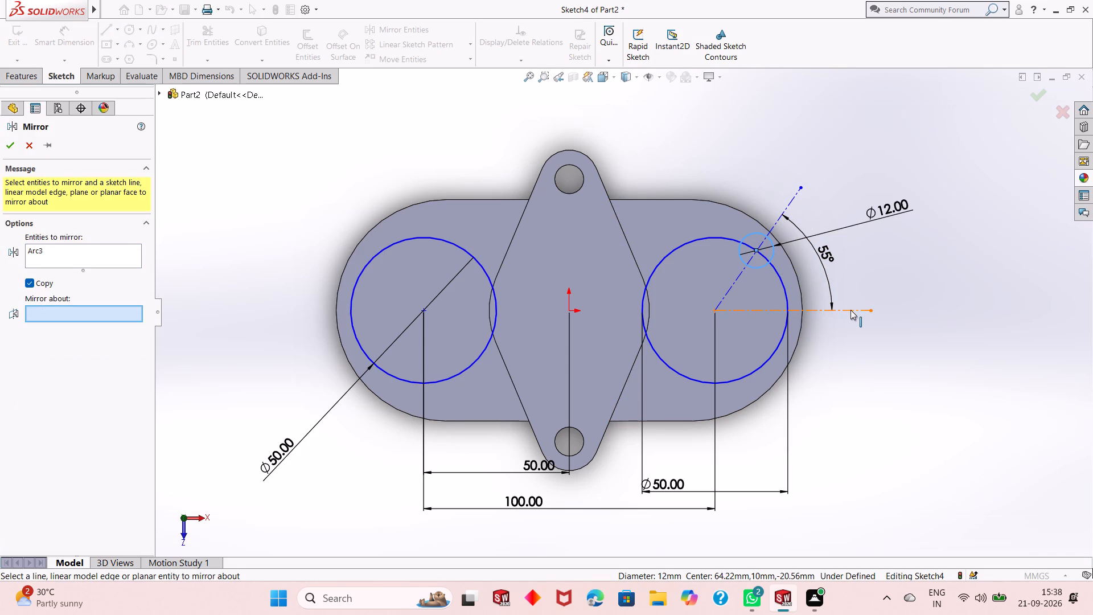
click(854, 310)
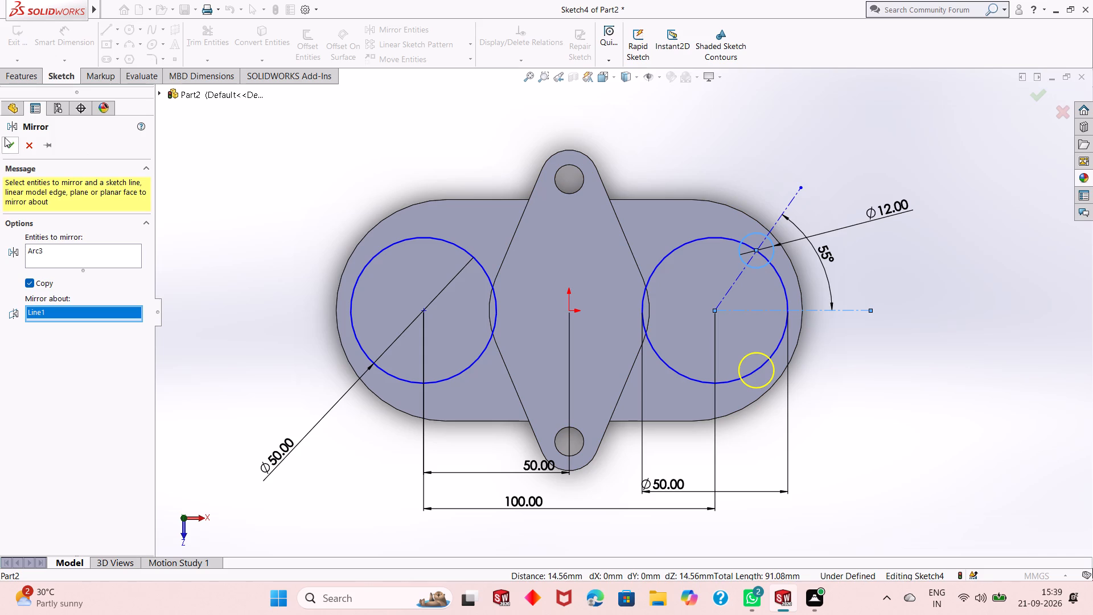
click(9, 142)
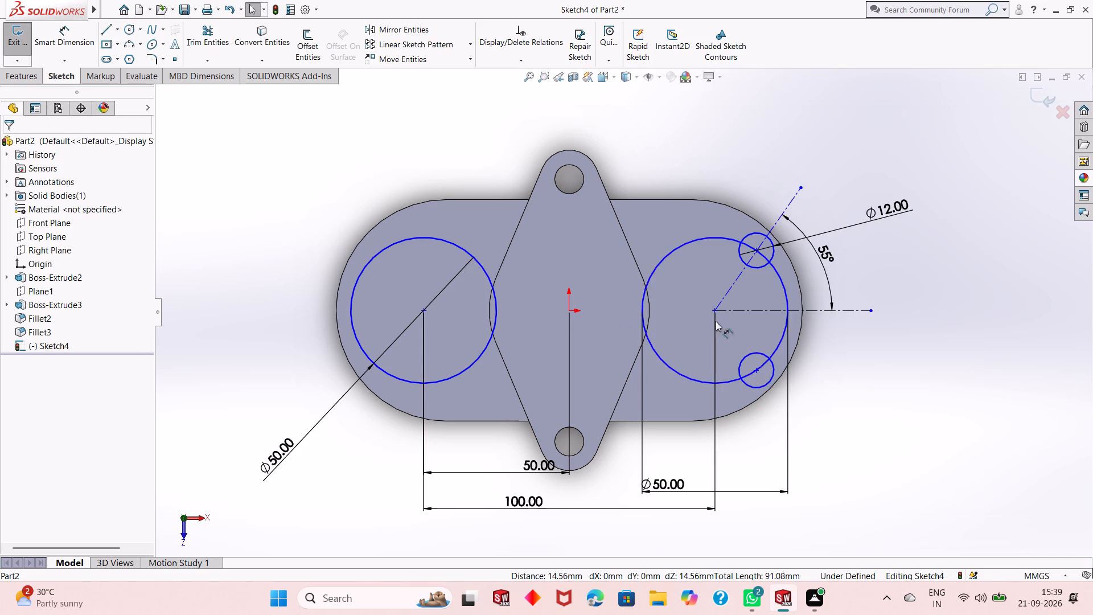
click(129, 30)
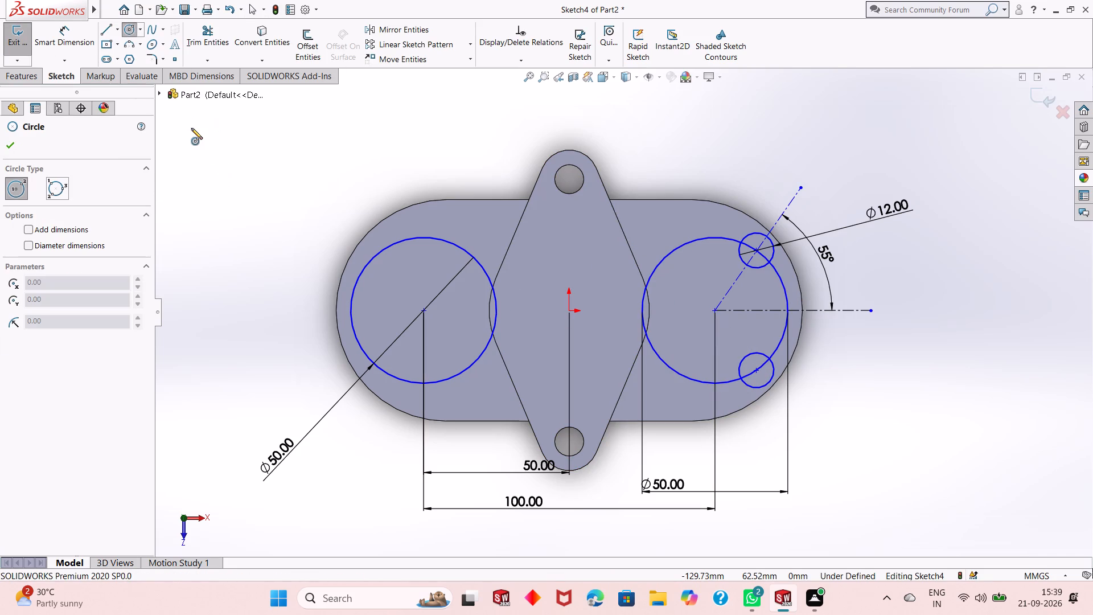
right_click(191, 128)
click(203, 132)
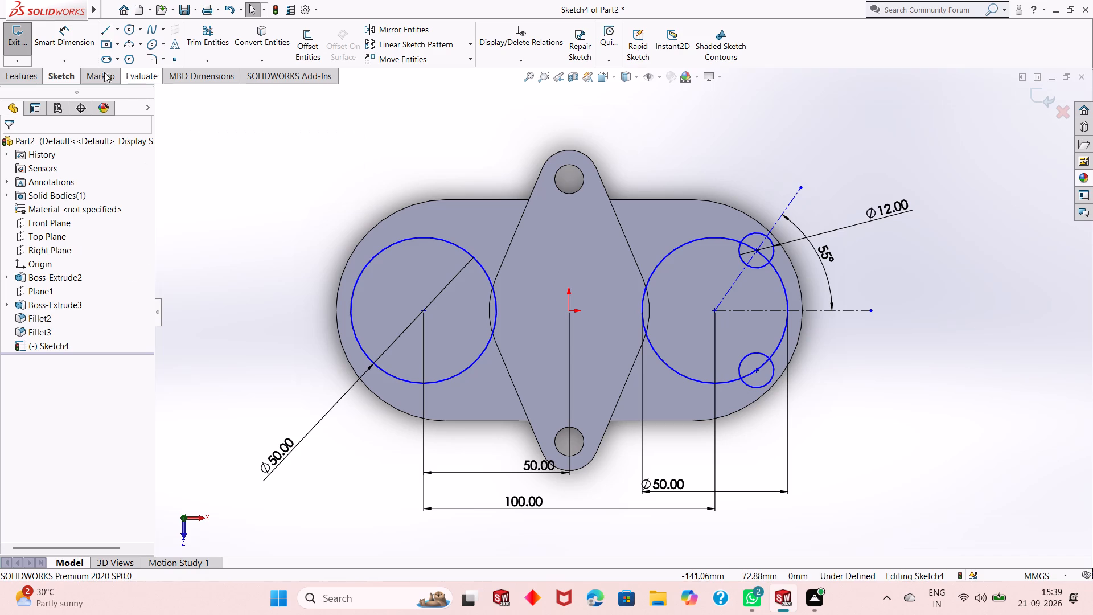
Draw a horizontal centerline about 43 mm long outward from the negative-X circle's centre past the plate's end.
click(115, 33)
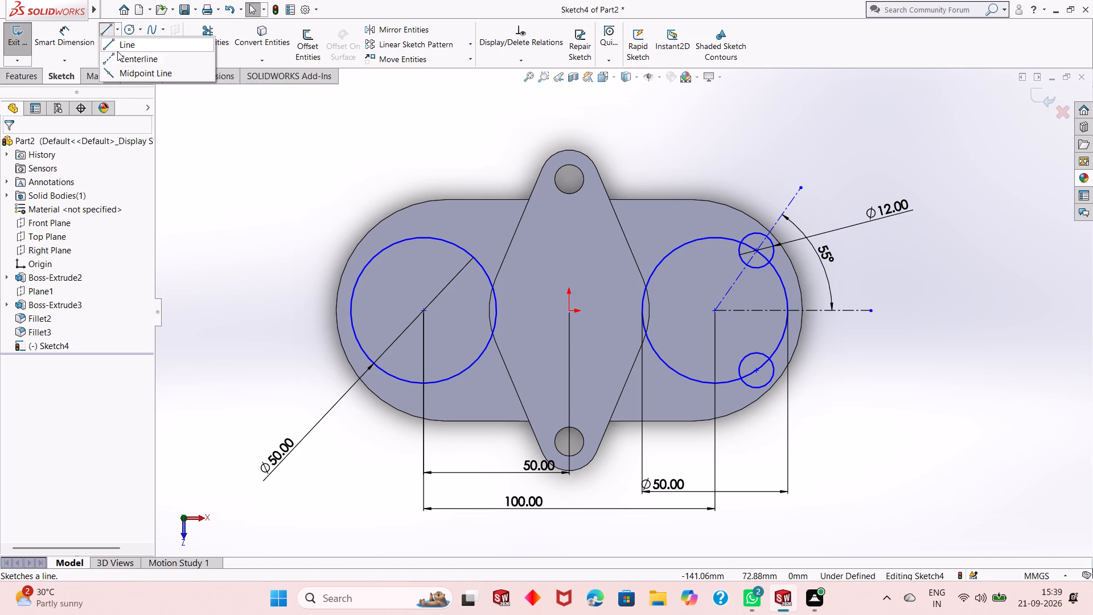
click(117, 52)
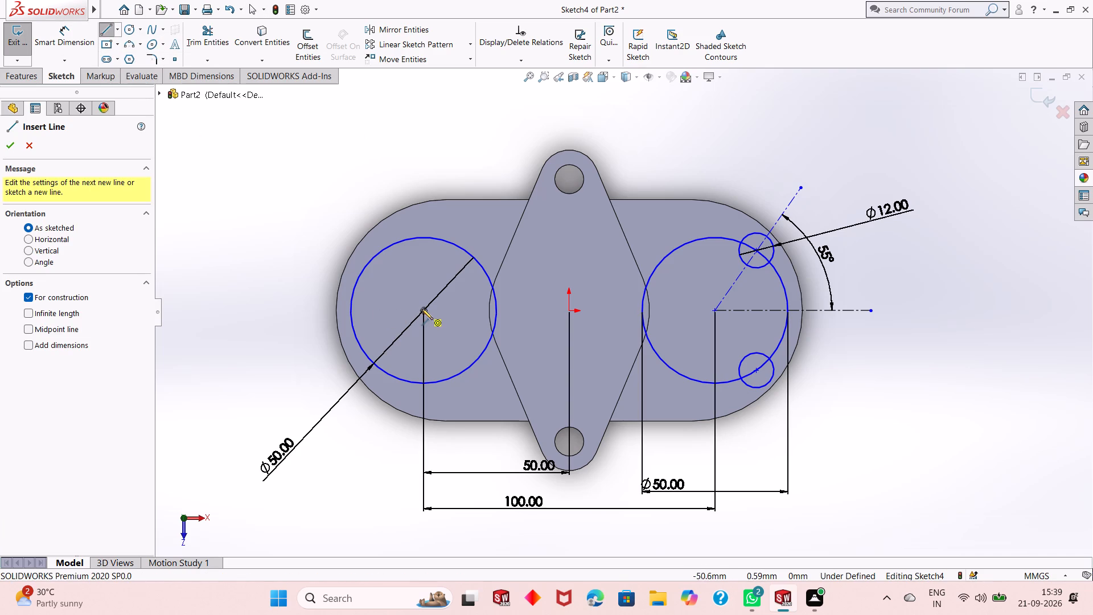
click(425, 310)
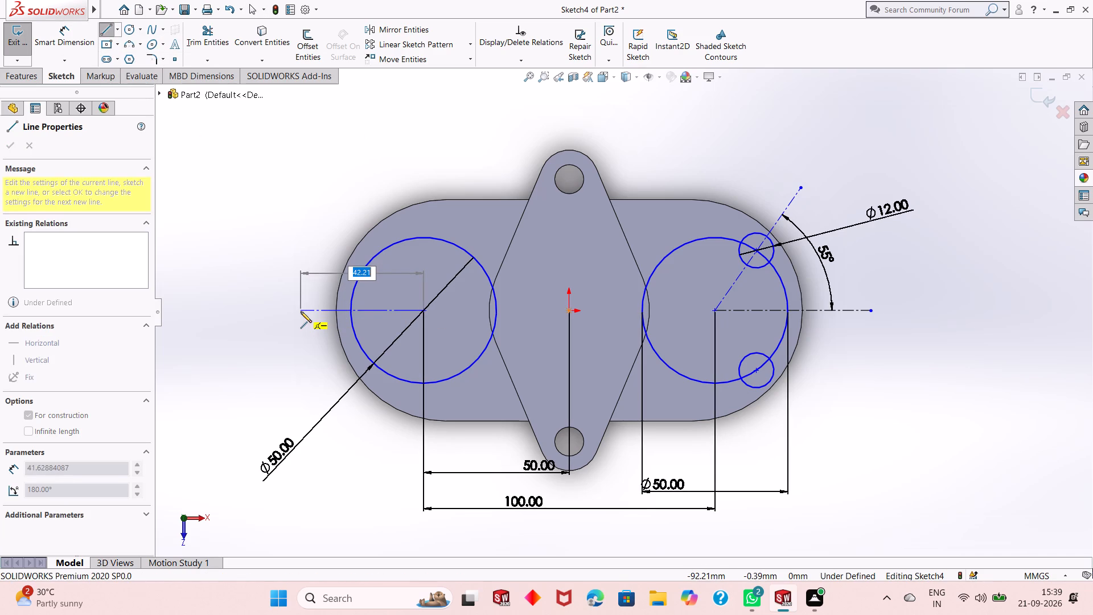
click(298, 311)
key(Escape)
key(Escape)
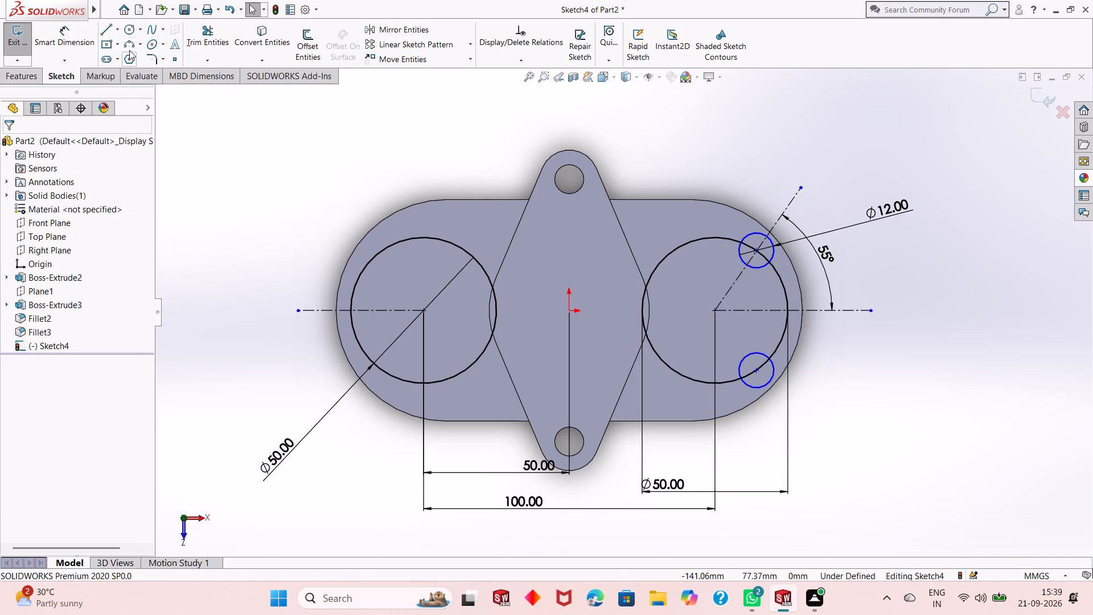
Draw an angled centerline about 50 mm long from the negative-X circle's centre outward past the plate's rounded edge on the negative-Z side.
click(116, 28)
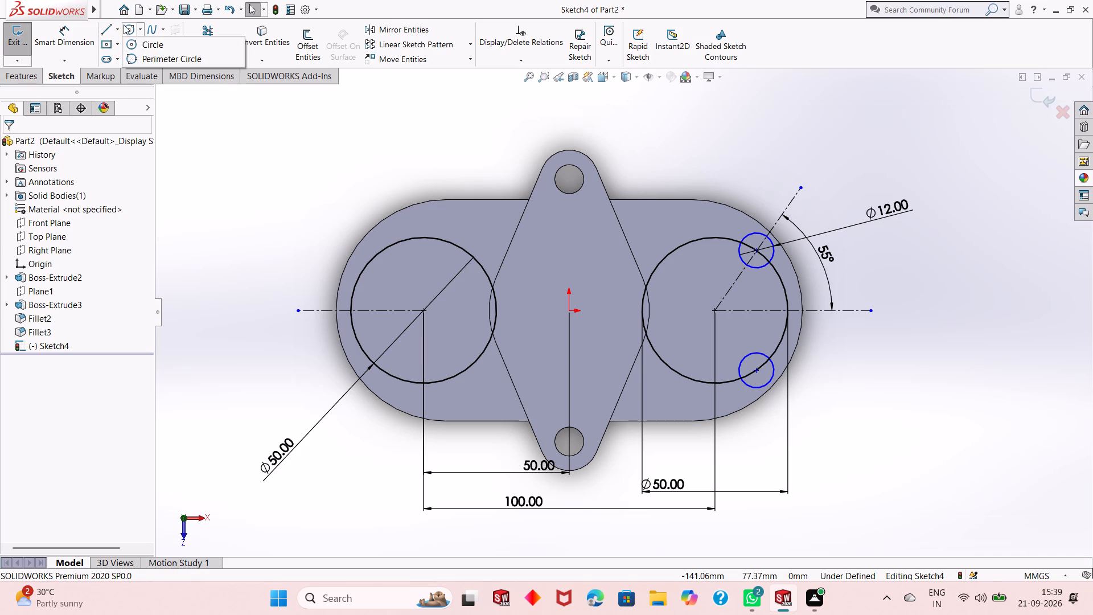
click(122, 58)
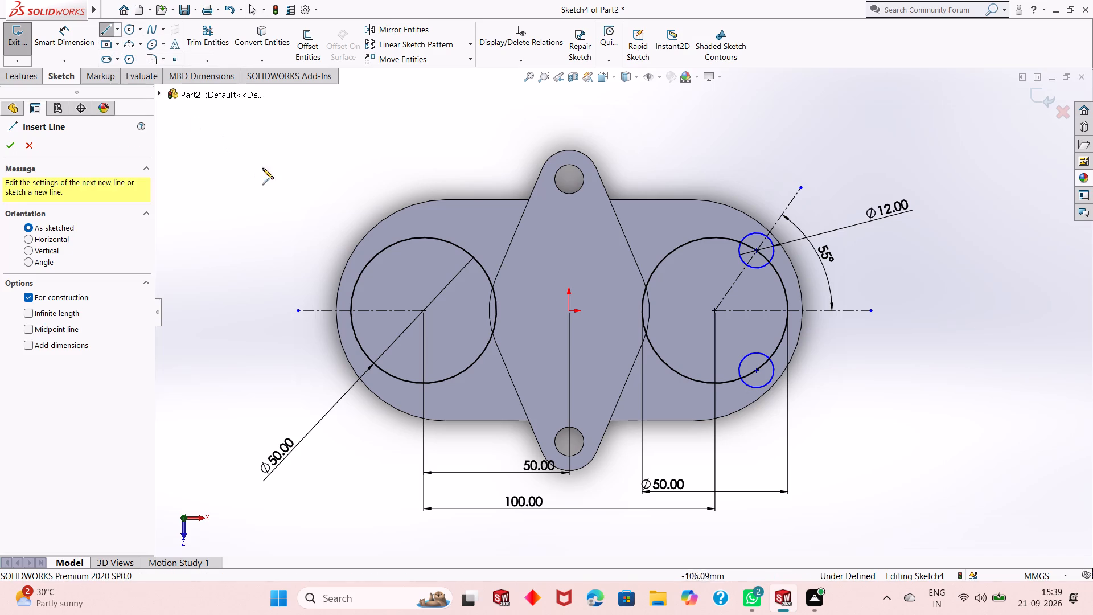
click(424, 310)
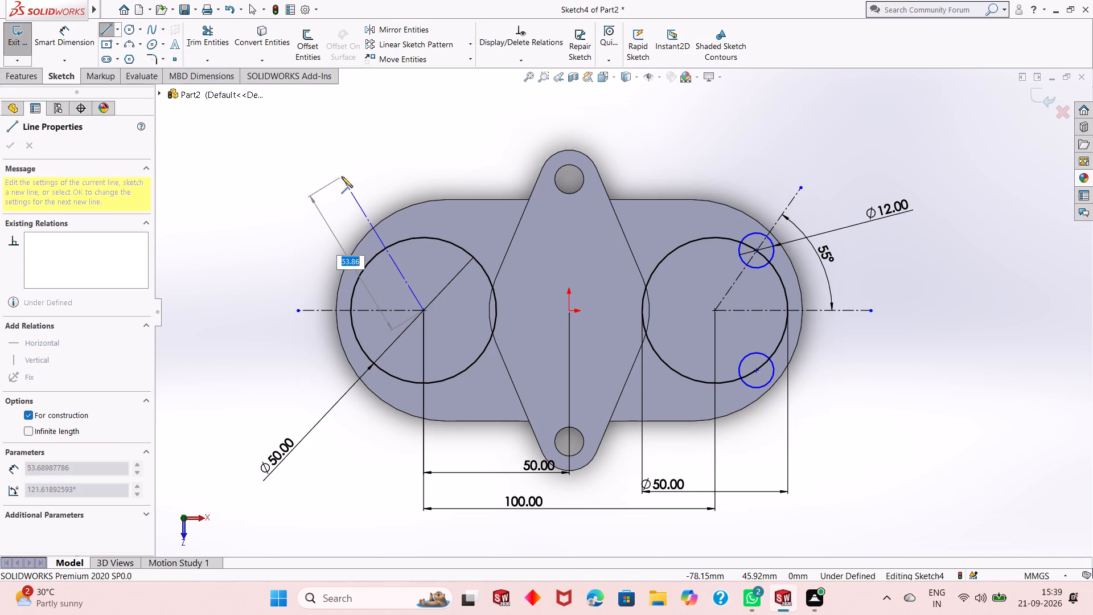
click(343, 186)
right_click(346, 187)
click(382, 195)
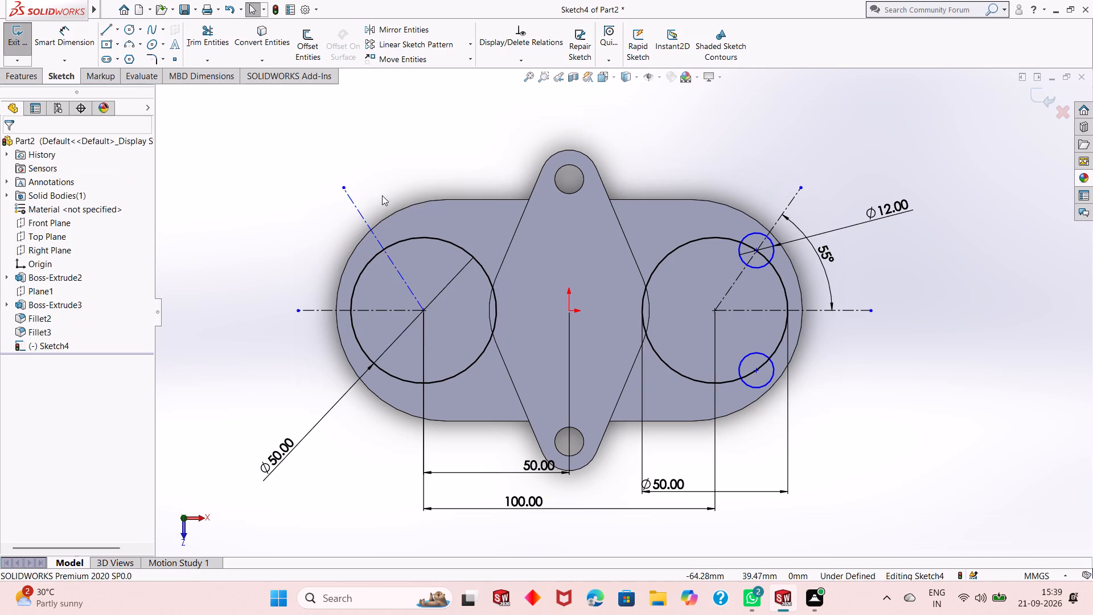
Dimension the angle between the negative-X circle's angled and horizontal centerlines as 55°.
click(67, 29)
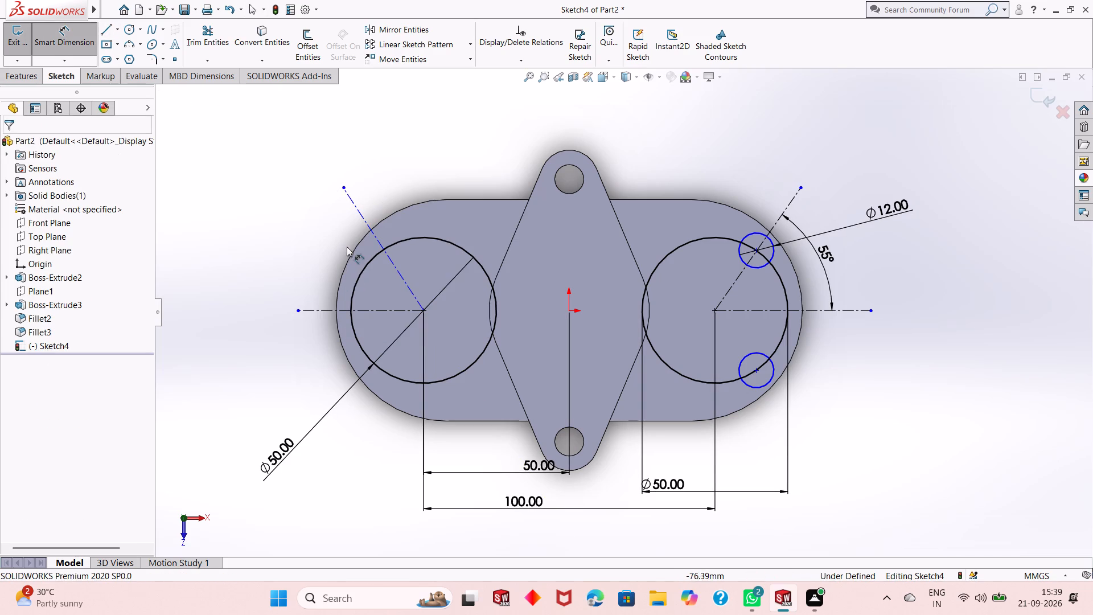
click(357, 204)
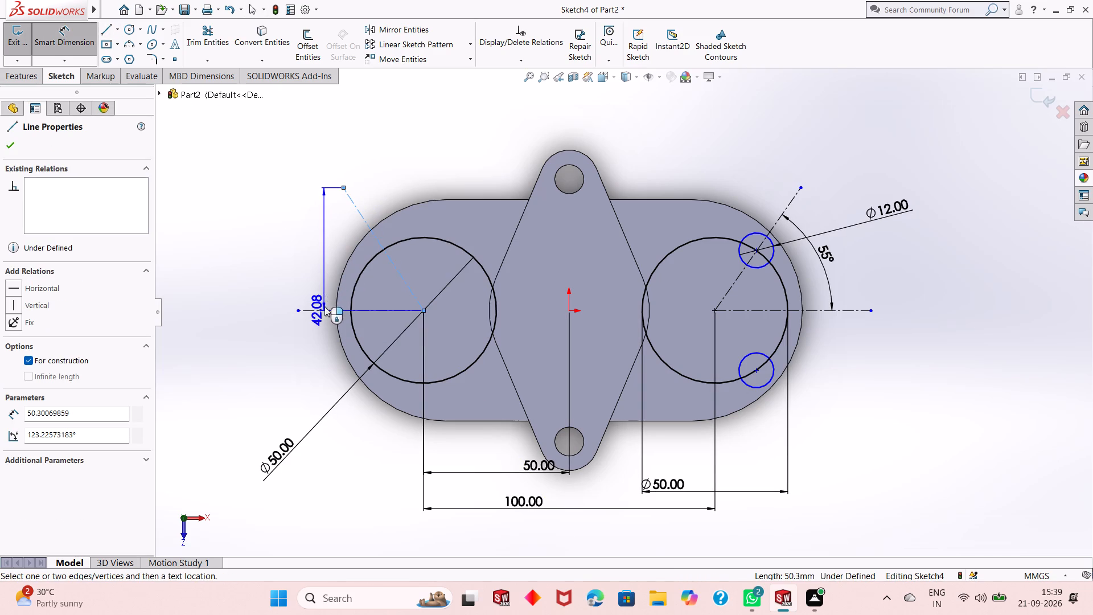
click(326, 308)
click(322, 270)
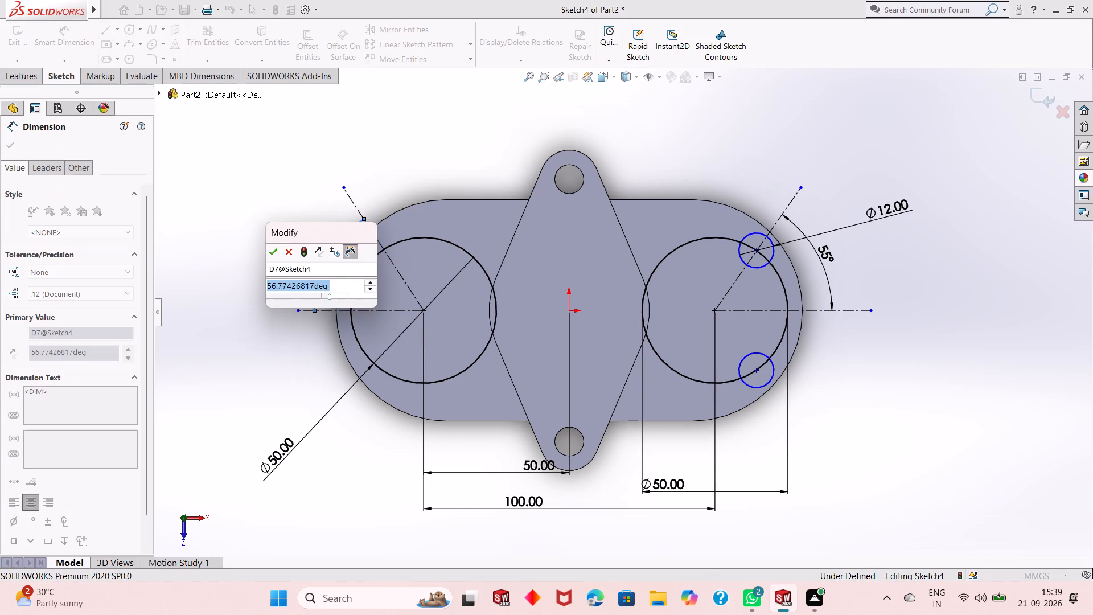
text(55)
key(Return)
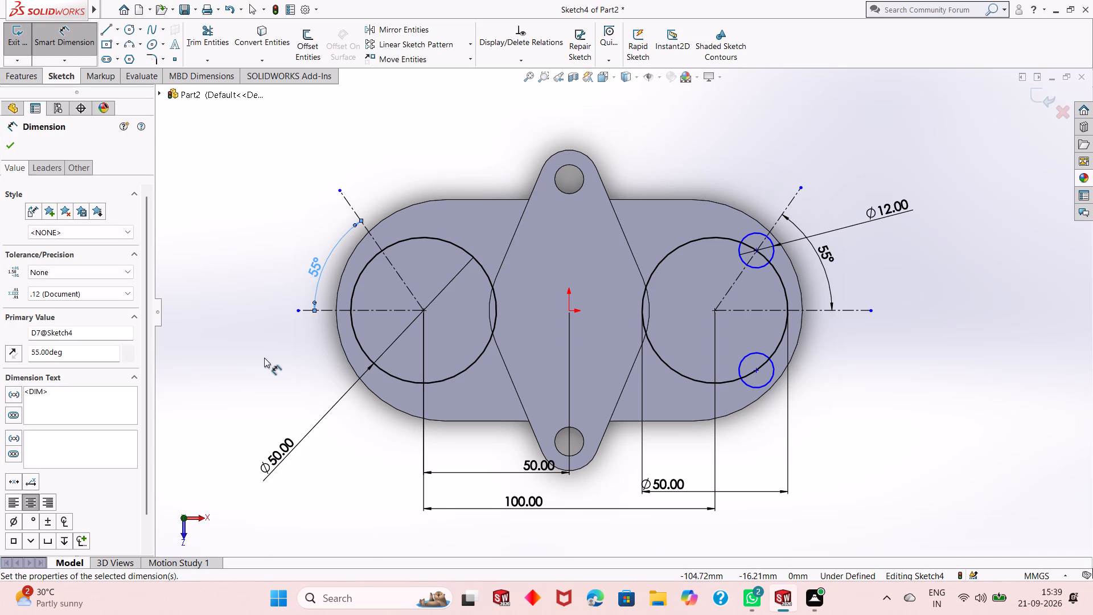
right_click(264, 358)
click(308, 396)
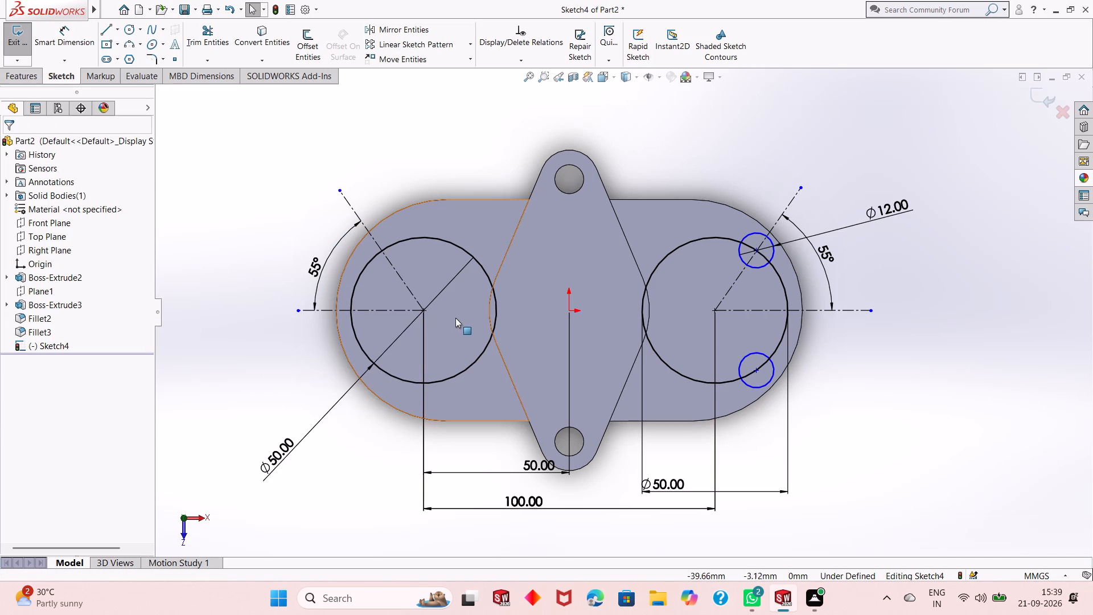
Sketch a circle about 8.9 mm in diameter where the new angled centerline crosses the negative-X 50 mm circle.
scroll(442, 310, up, 1)
scroll(591, 298, down, 1)
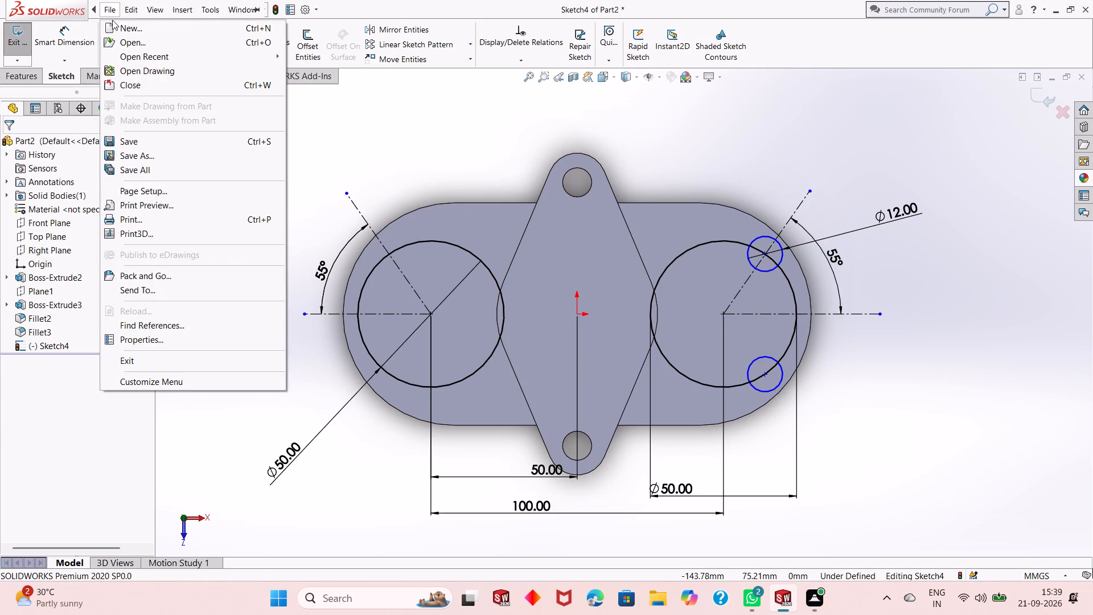
key(Escape)
click(125, 29)
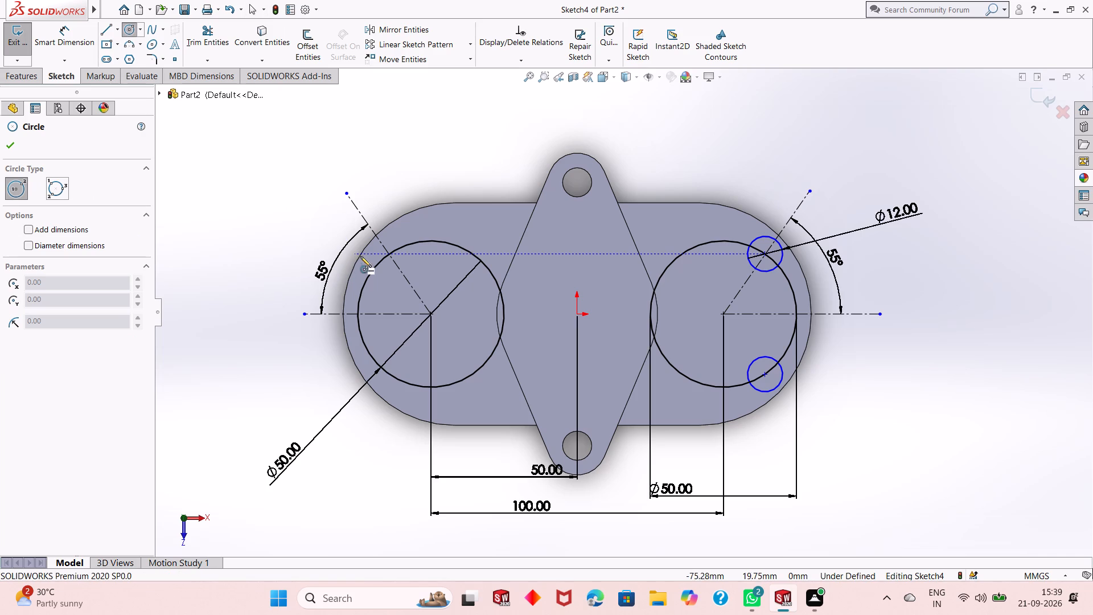
click(391, 253)
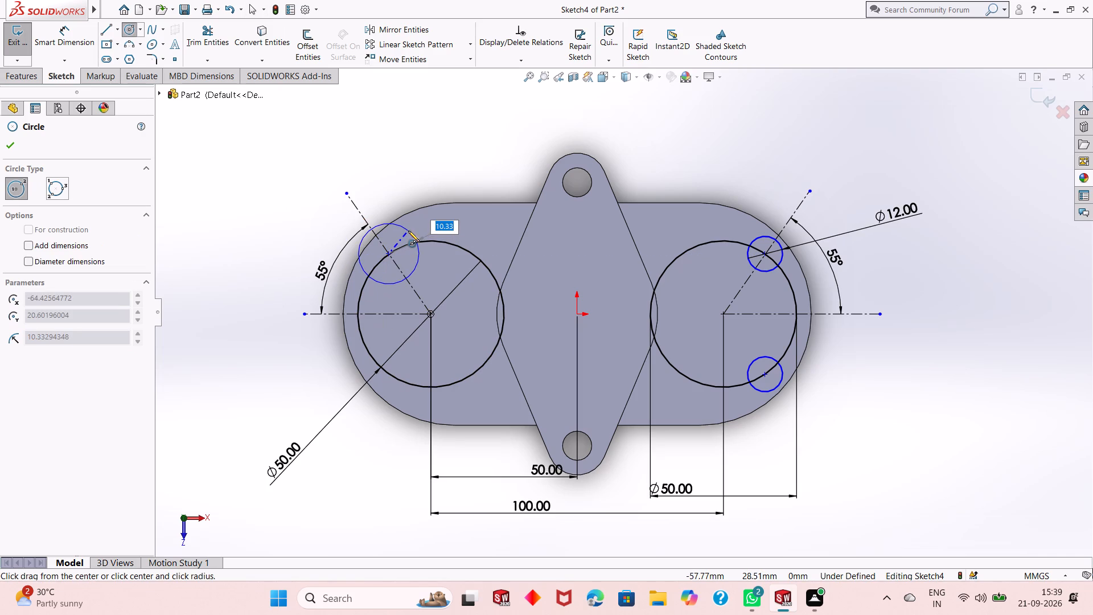
click(396, 243)
right_click(396, 243)
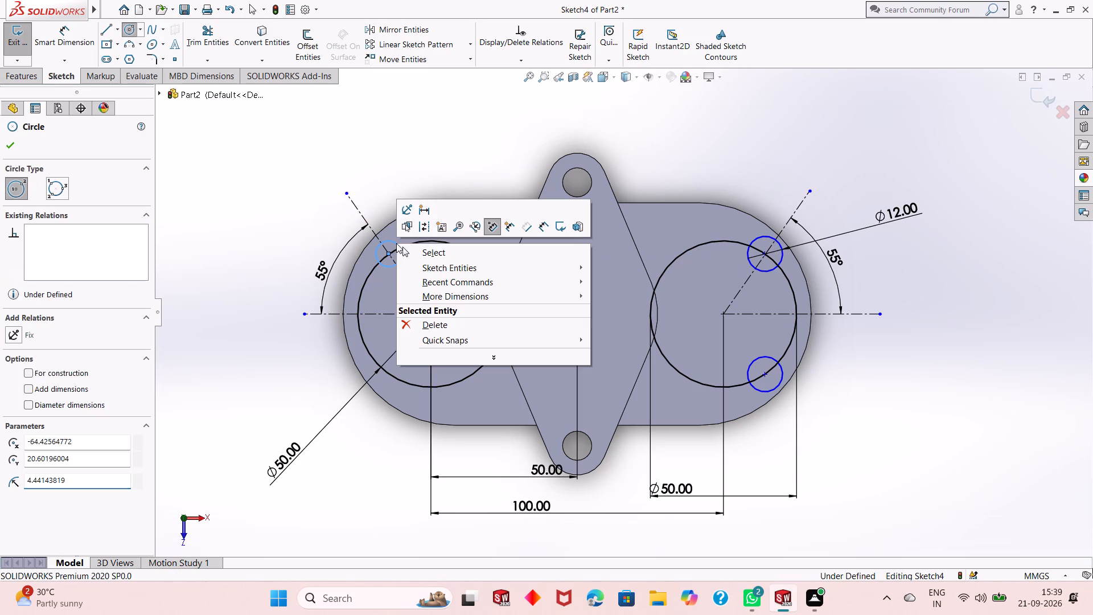
click(343, 212)
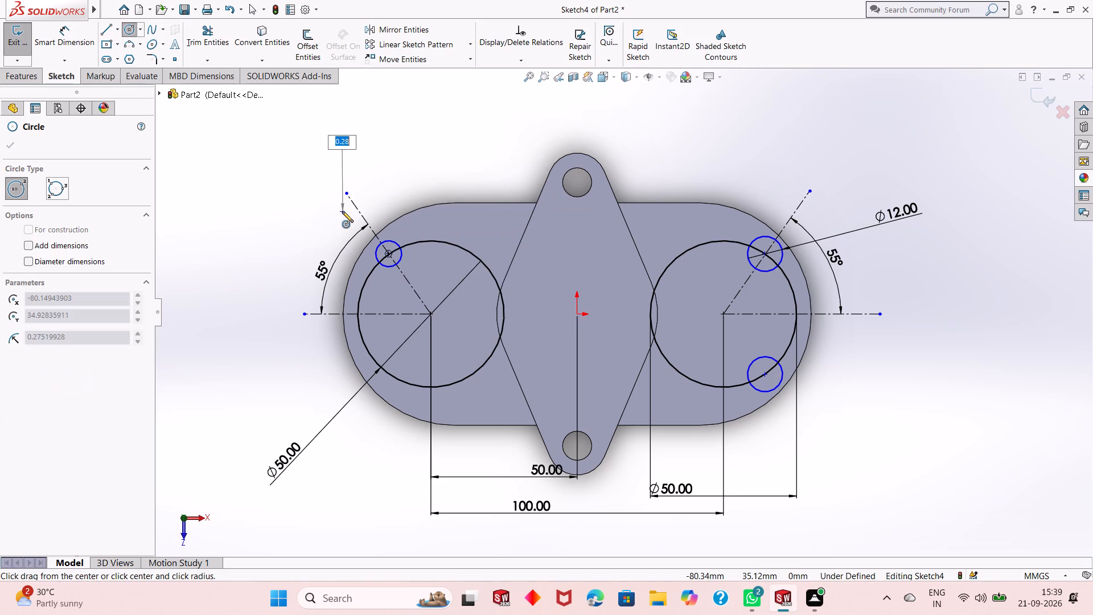
key(Escape)
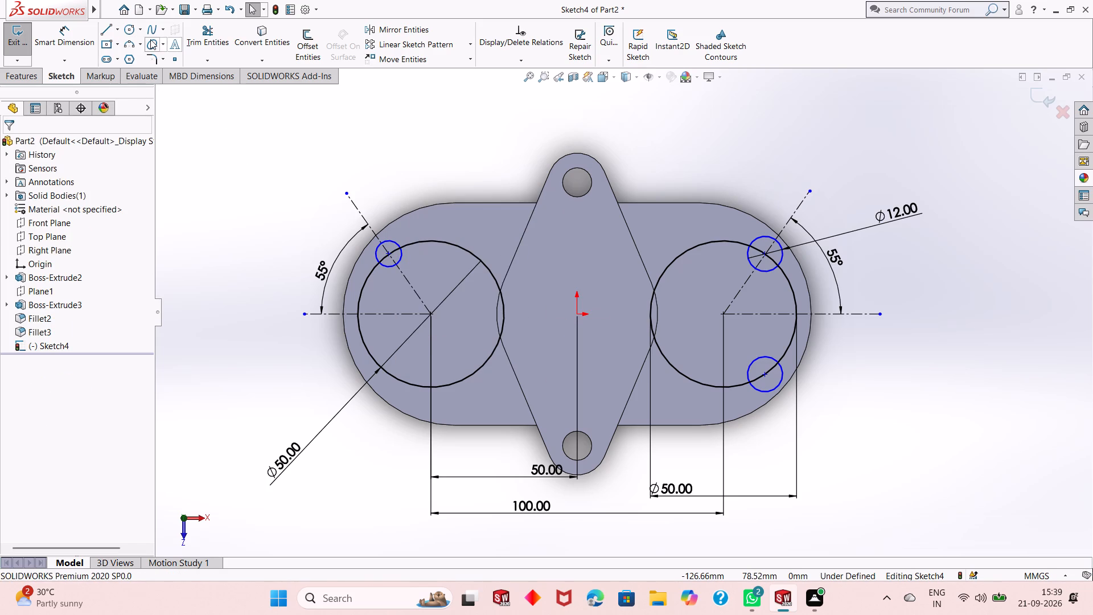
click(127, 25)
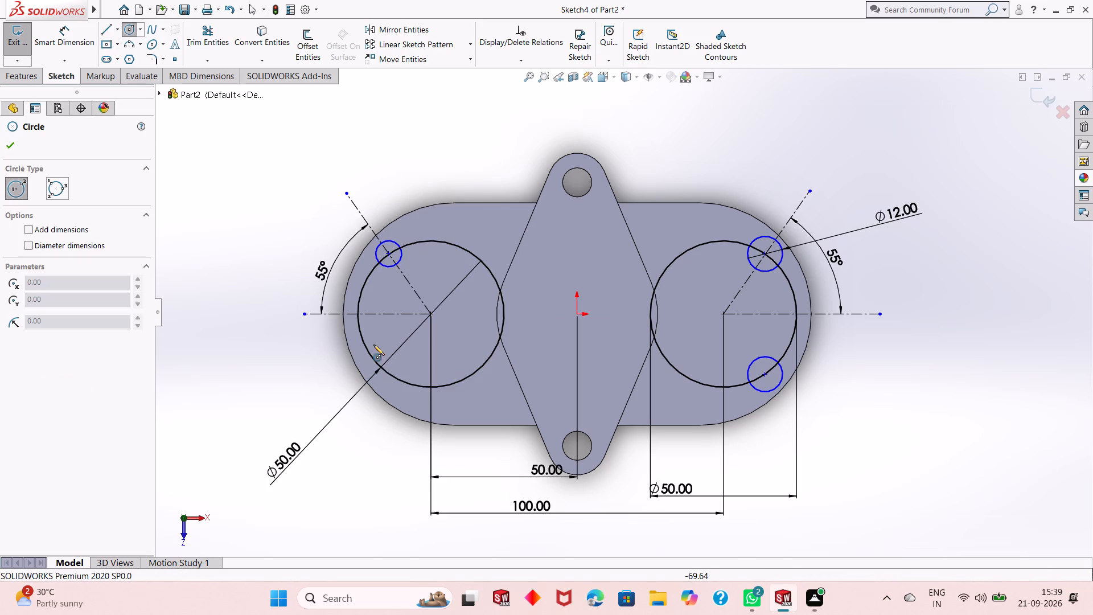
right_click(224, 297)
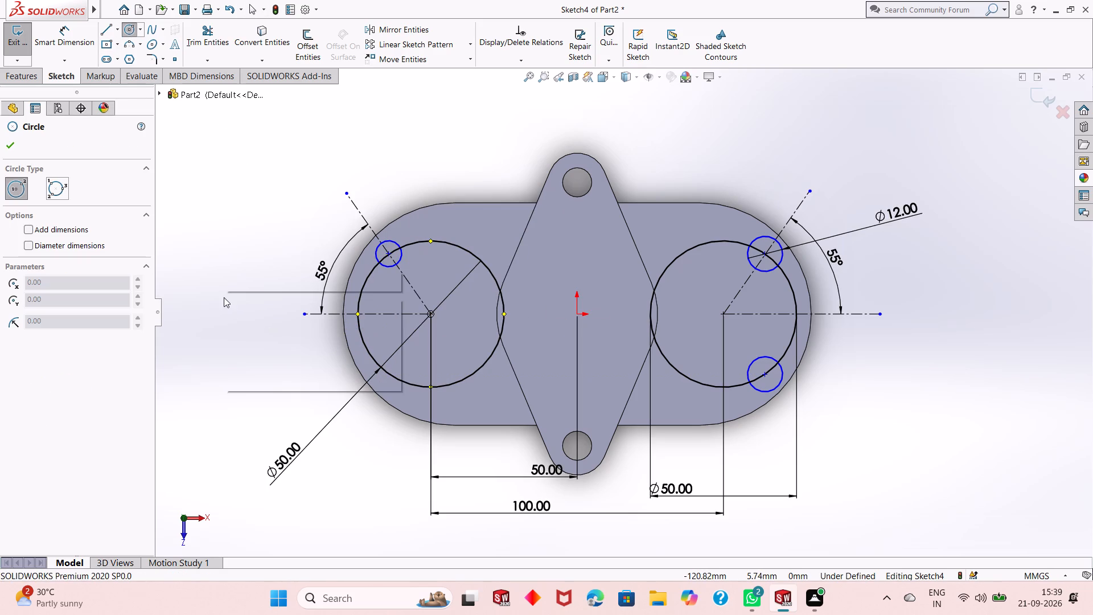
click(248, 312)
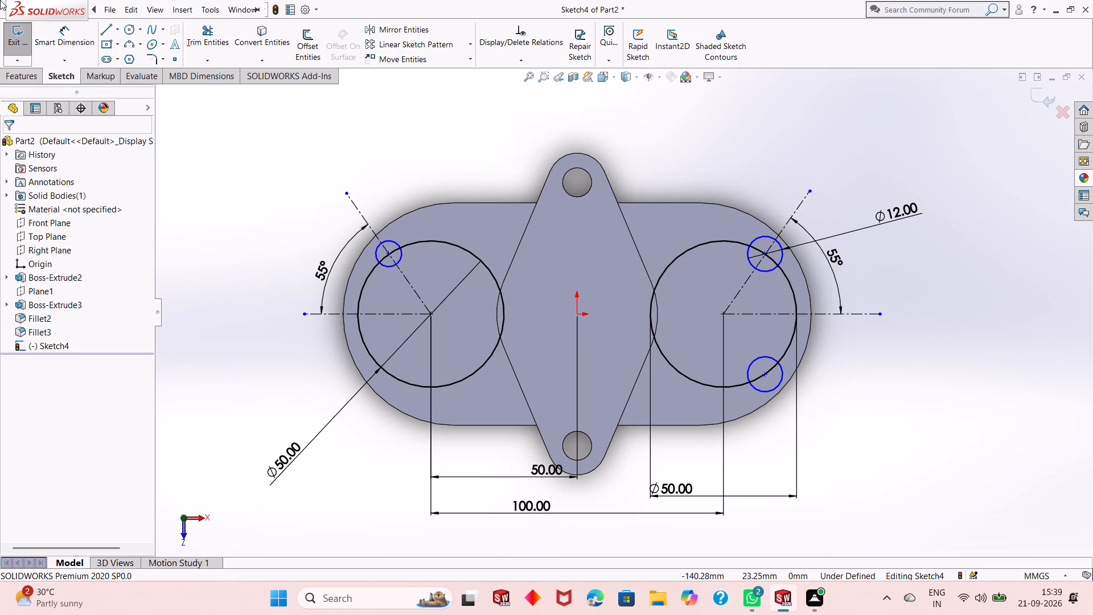
Dimension the new small circle's diameter as 12 mm.
click(38, 27)
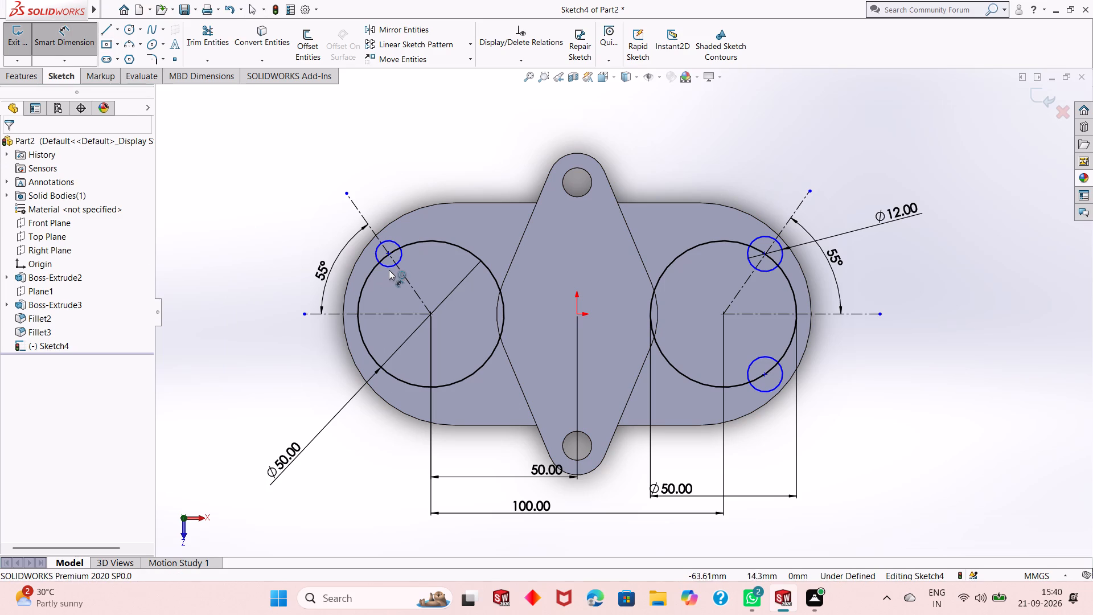
click(375, 255)
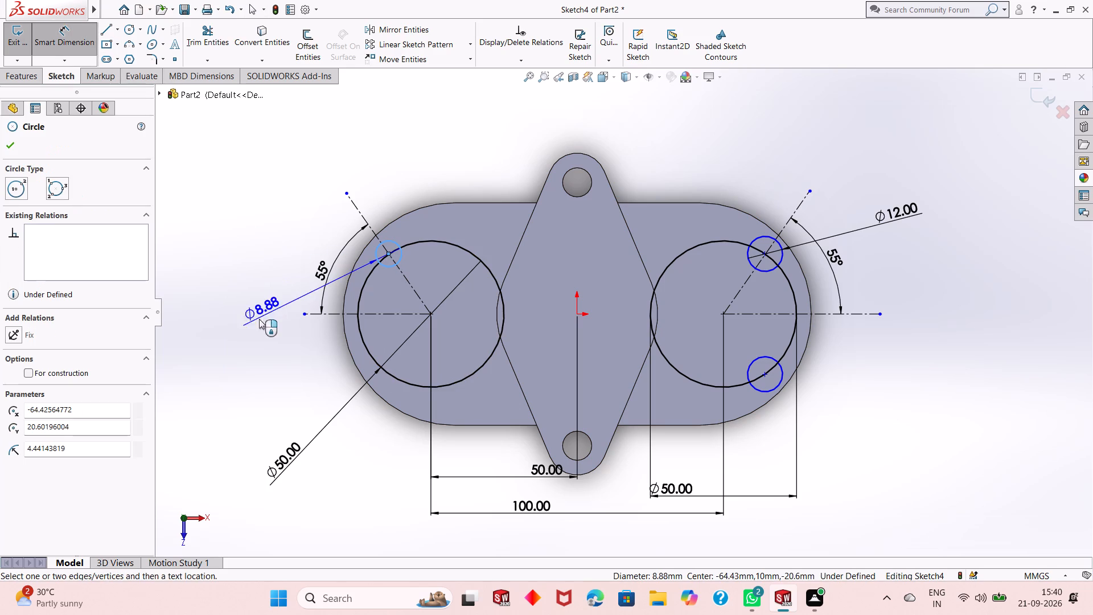
click(240, 329)
text(12)
key(Return)
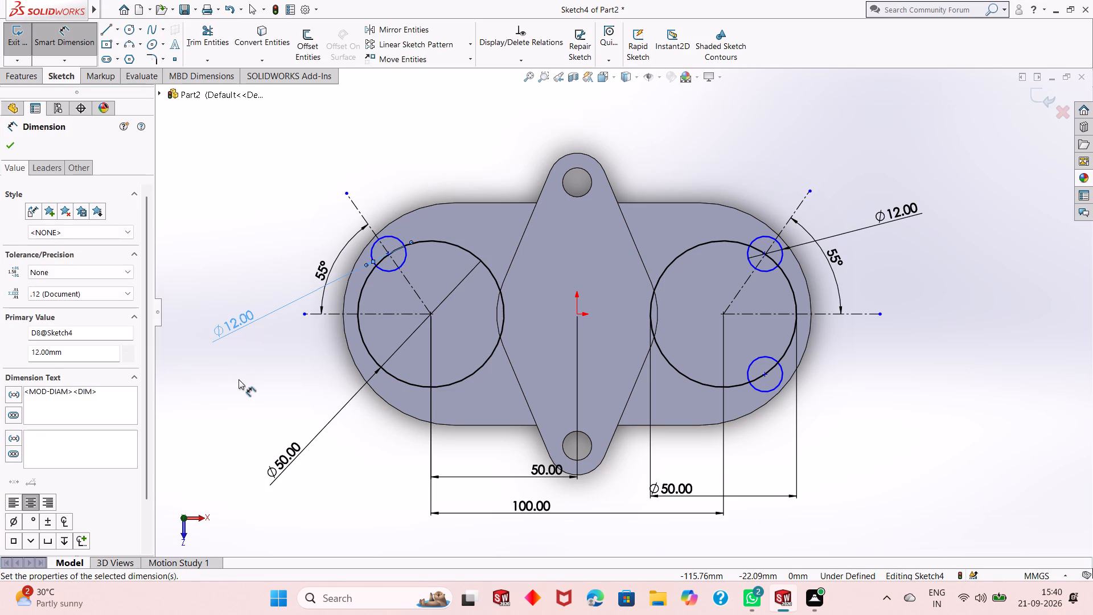
right_click(239, 380)
click(295, 417)
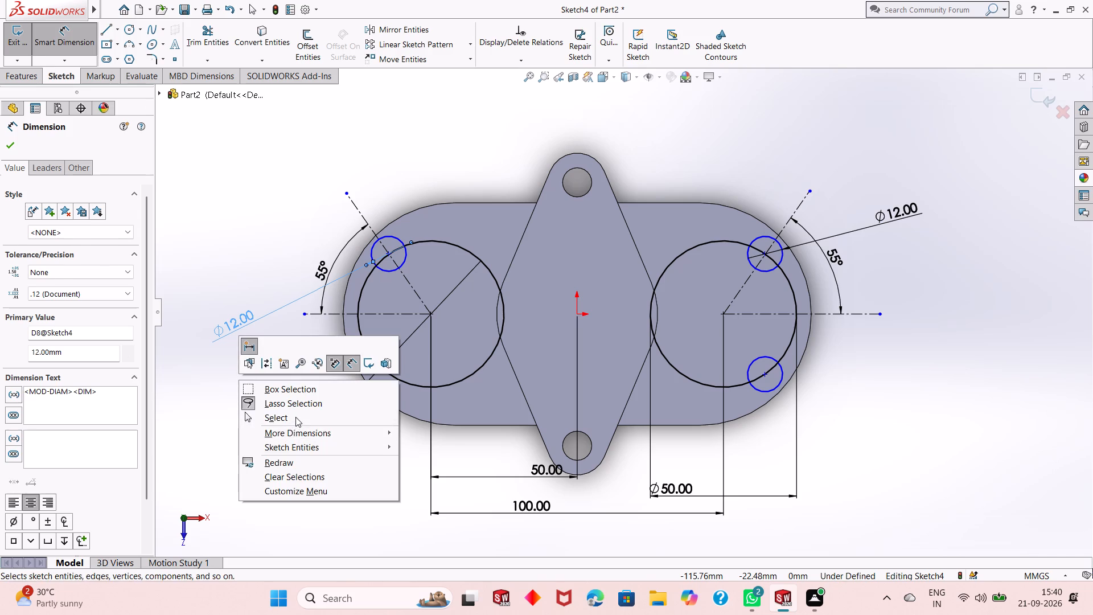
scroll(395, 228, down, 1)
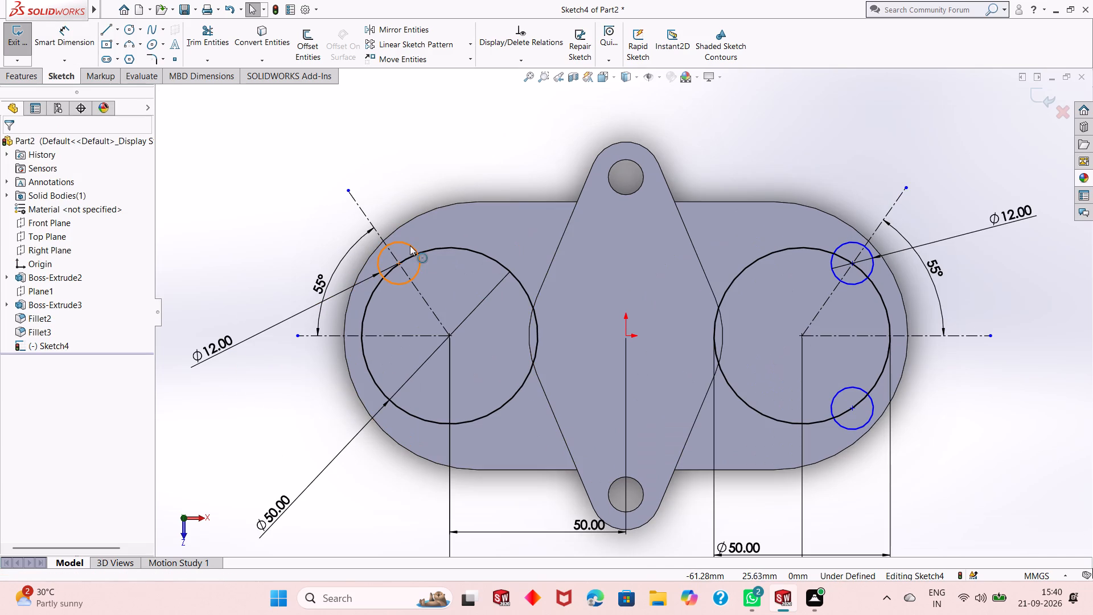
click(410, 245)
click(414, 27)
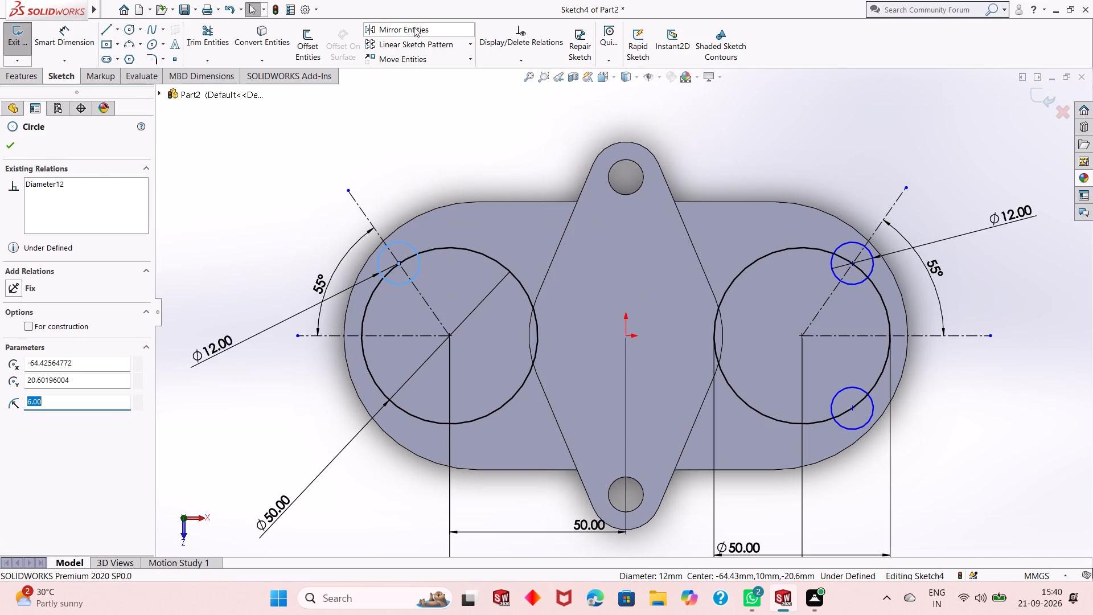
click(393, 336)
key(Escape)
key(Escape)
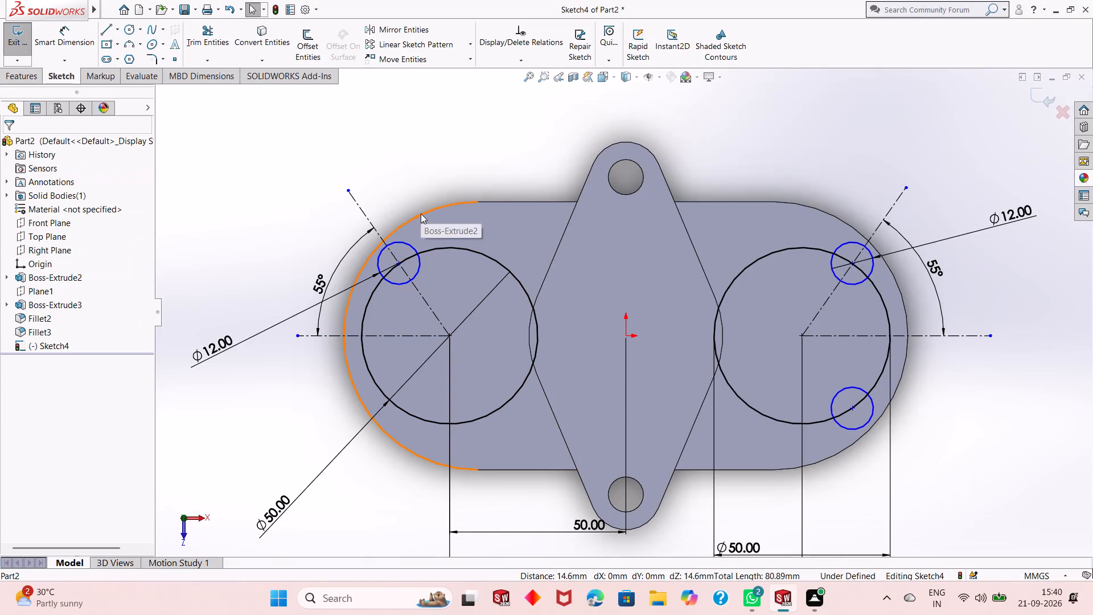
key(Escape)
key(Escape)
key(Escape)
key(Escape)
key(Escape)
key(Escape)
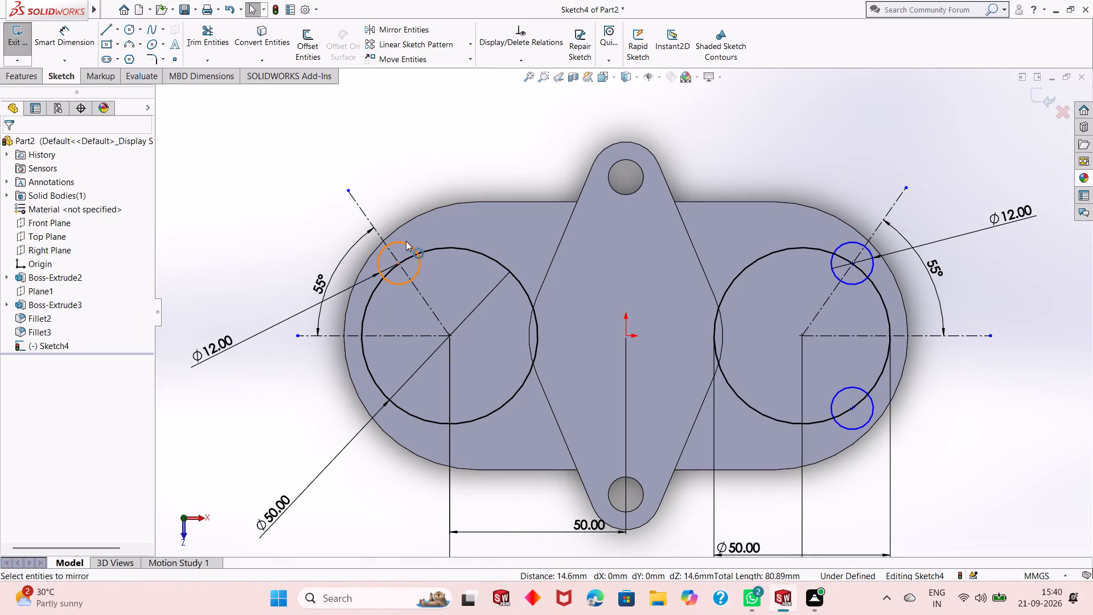
Mirror a copy of the negative-X 12 mm circle about that side's horizontal centerline.
click(406, 241)
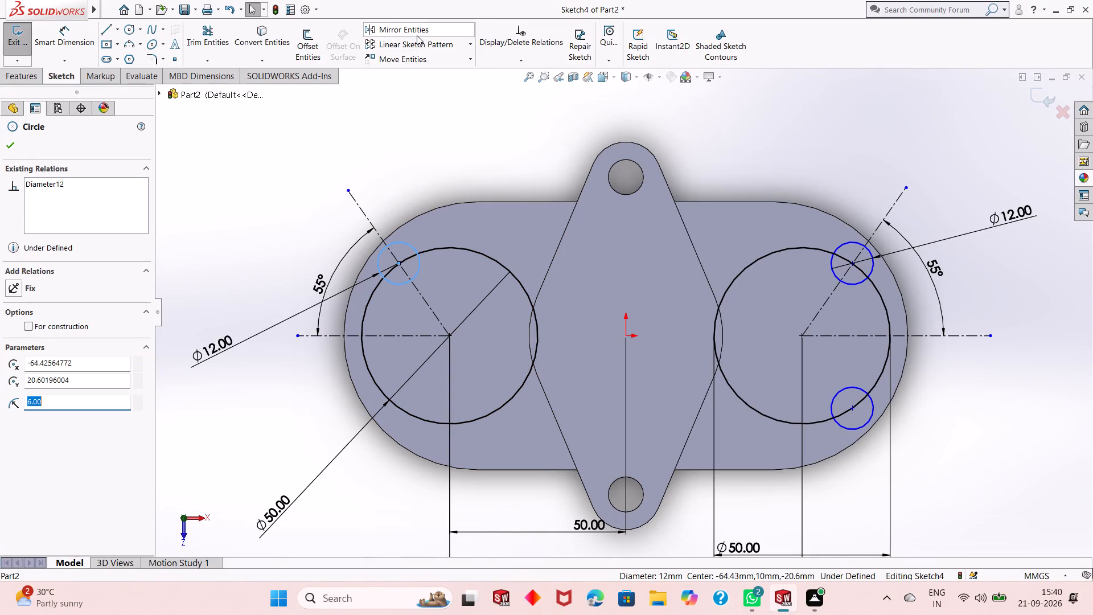
click(417, 35)
click(118, 313)
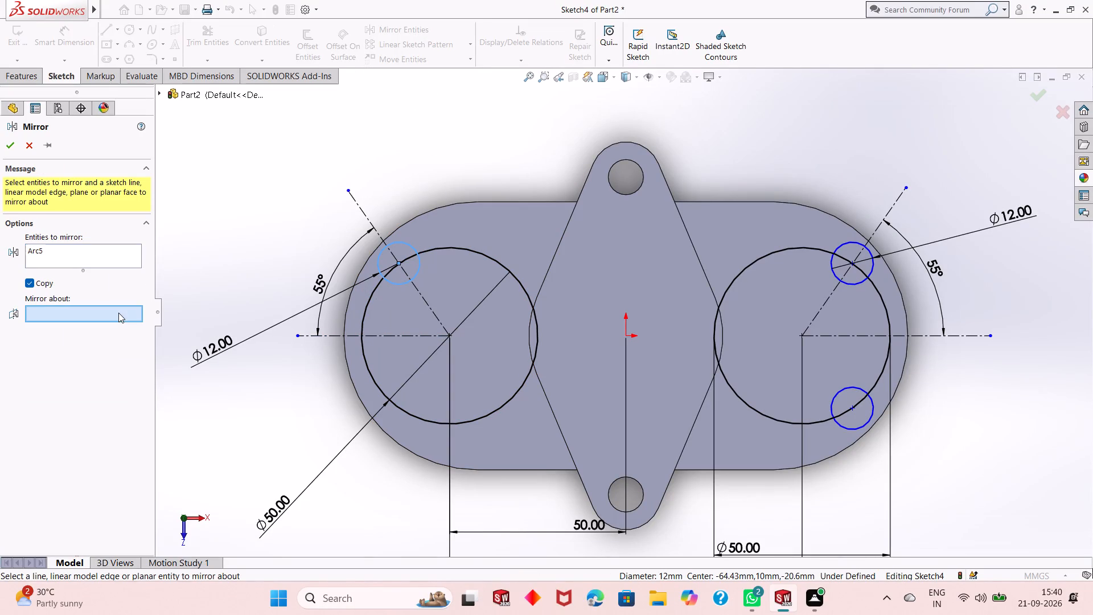
click(336, 337)
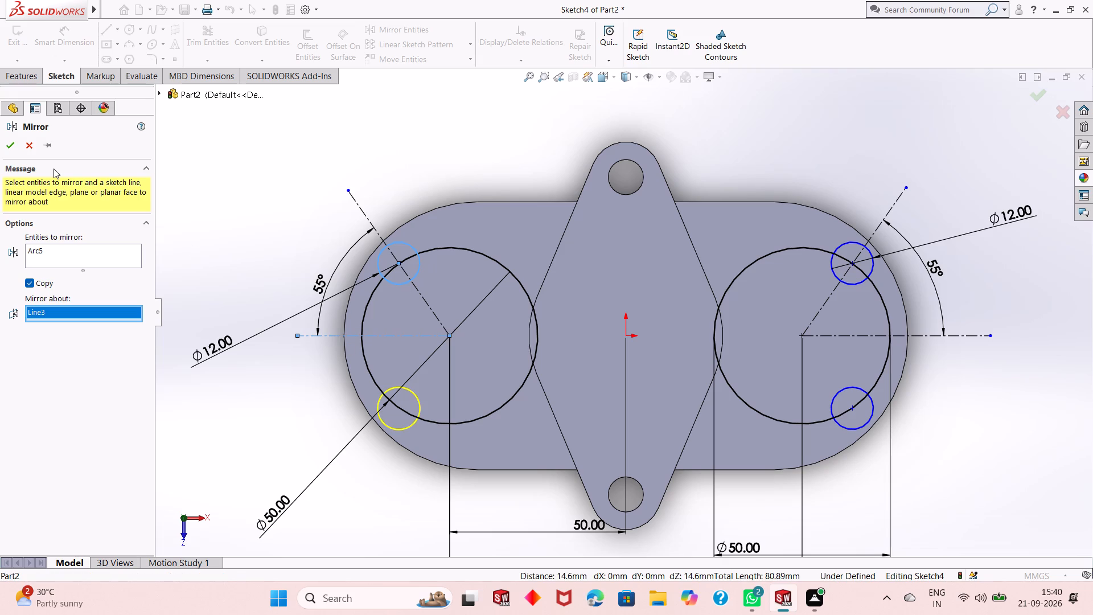
click(11, 145)
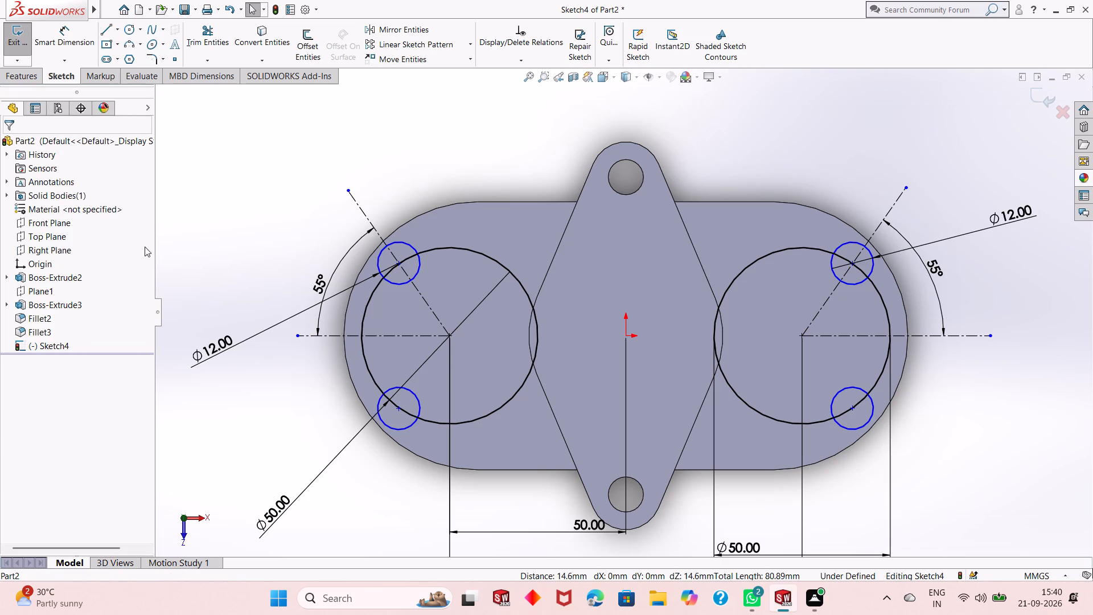
Examine the completed circle layout on the plate from several zoom levels and a slight tilt, and return to facing the sketch plane.
scroll(287, 327, up, 2)
scroll(834, 432, down, 1)
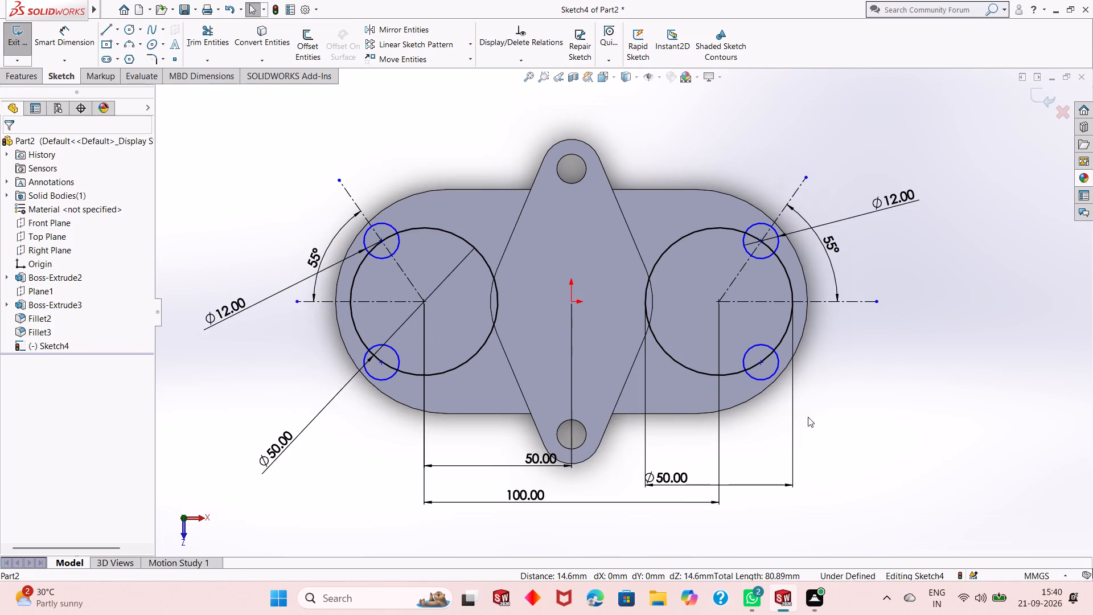
scroll(490, 306, up, 1)
scroll(590, 274, down, 1)
scroll(561, 326, up, 1)
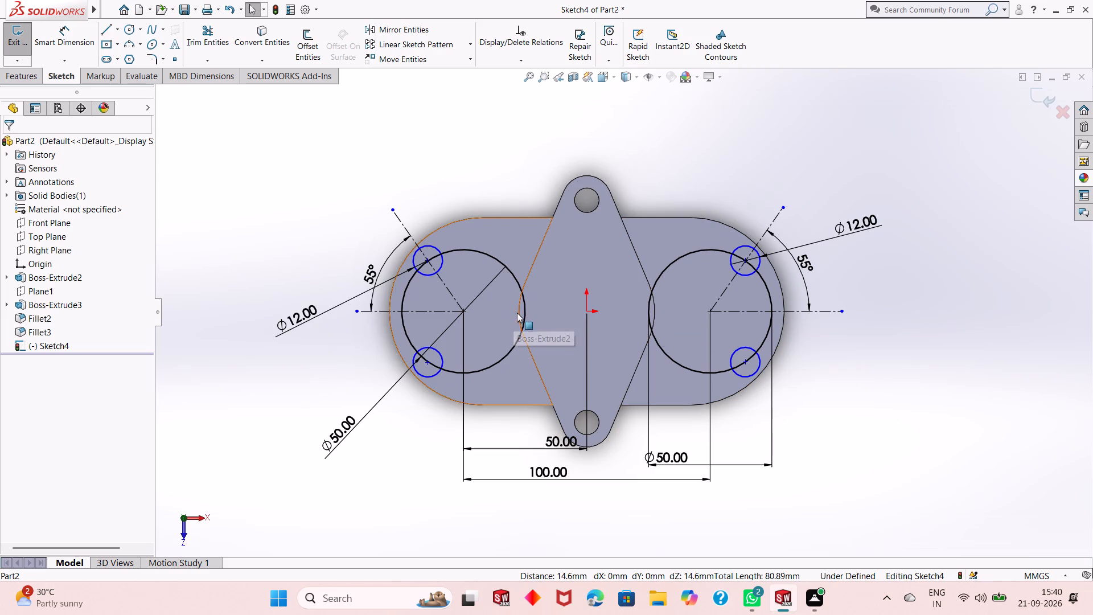
scroll(606, 314, down, 2)
scroll(589, 360, up, 1)
middle_drag(633, 408, 647, 408)
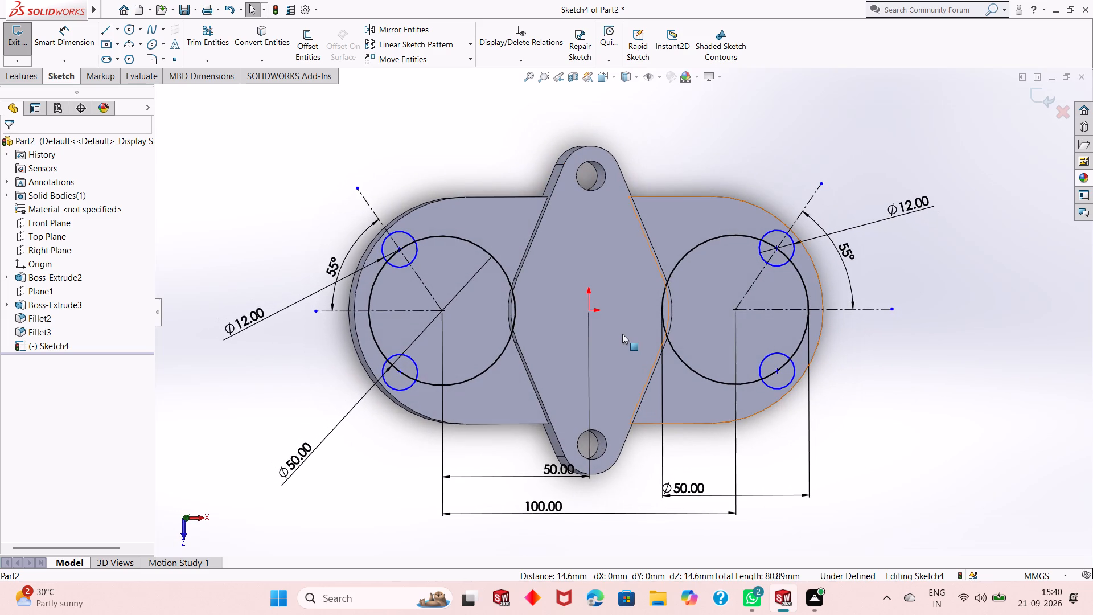
key(ctrl+8)
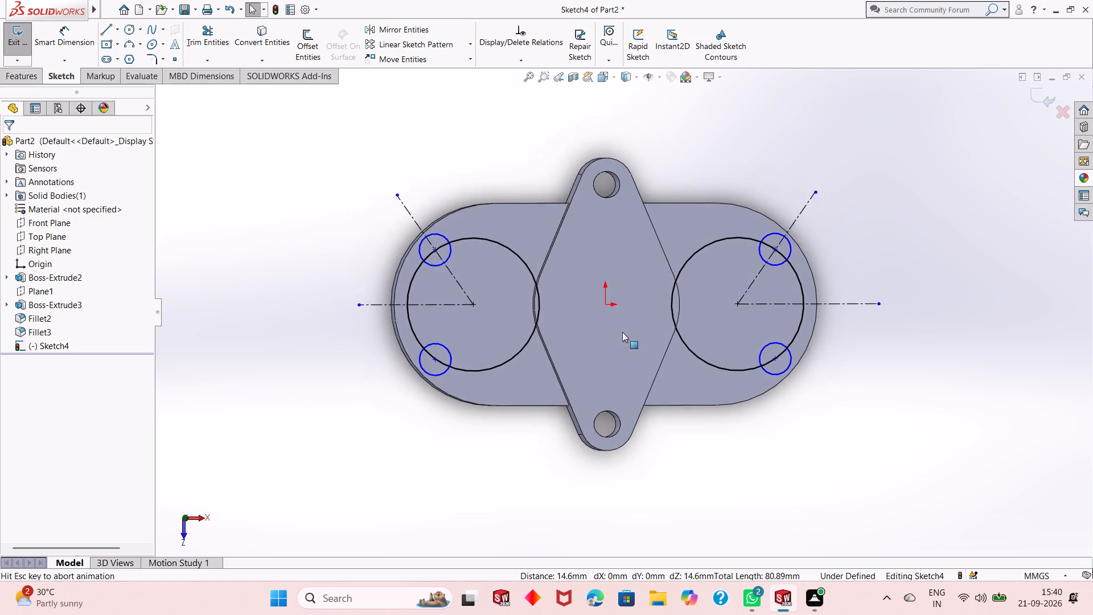
key(Escape)
scroll(650, 293, down, 1)
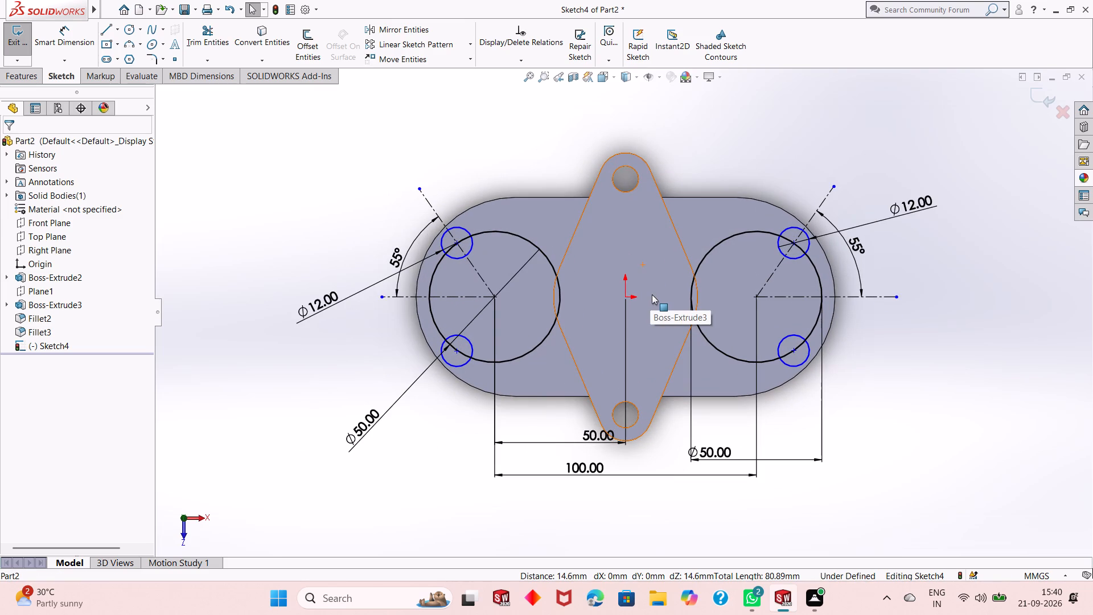
Delete both 50 mm circles from the sketch, leaving the four 12 mm circles and the centerlines.
scroll(614, 284, down, 1)
scroll(614, 284, up, 1)
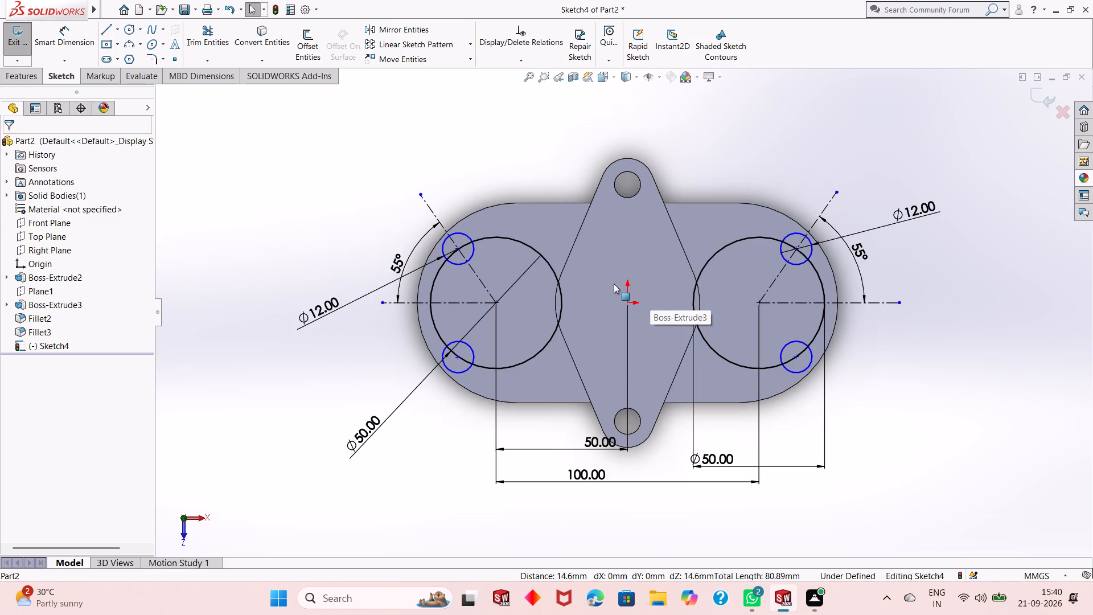
scroll(614, 284, down, 1)
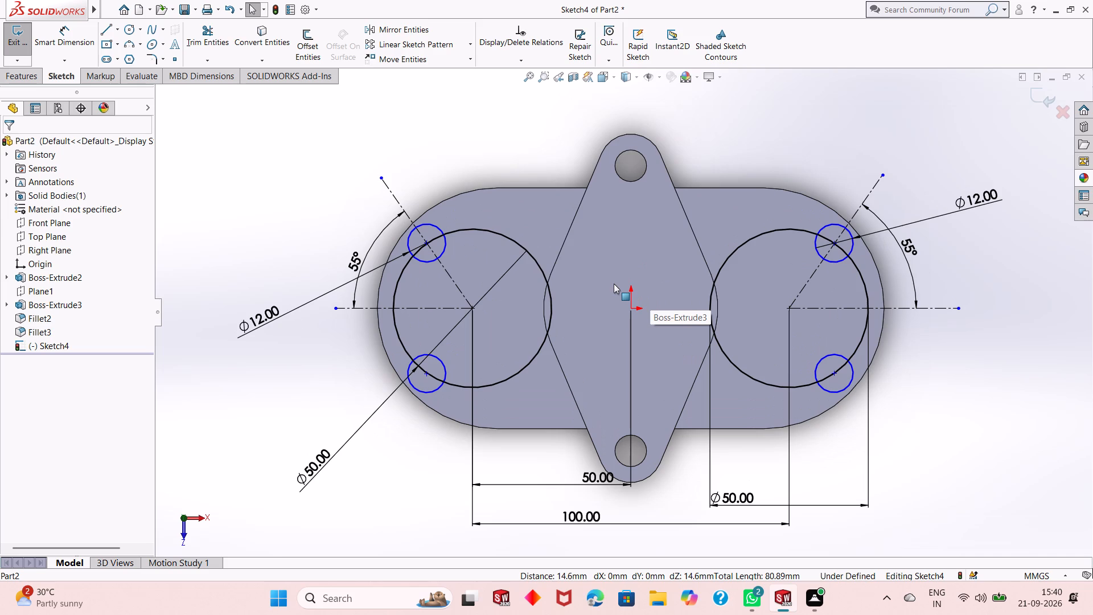
click(533, 256)
ctrl+click(739, 244)
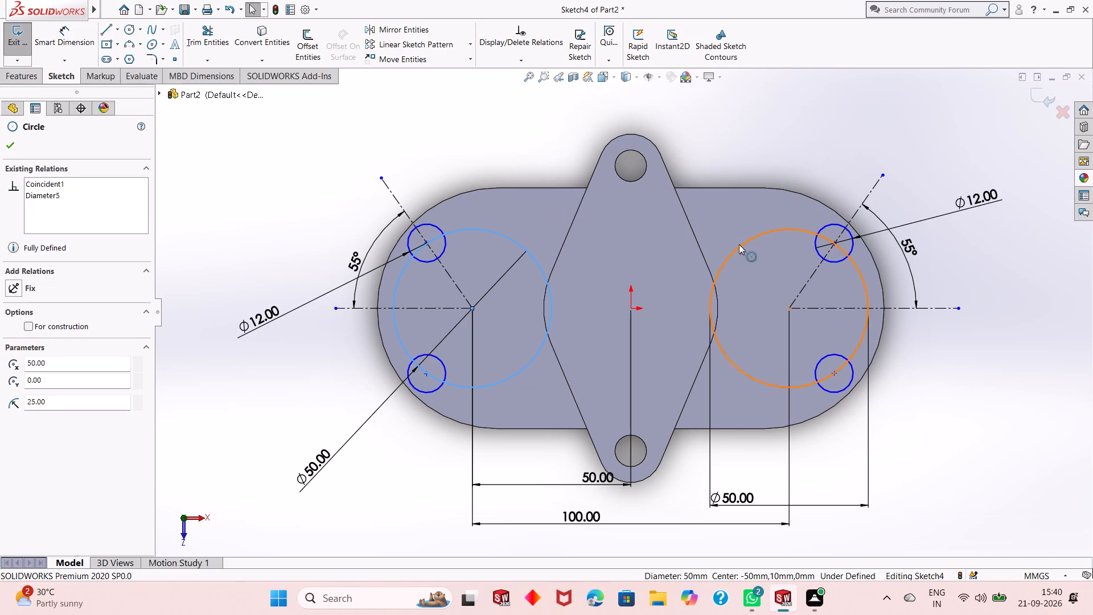
right_click(739, 244)
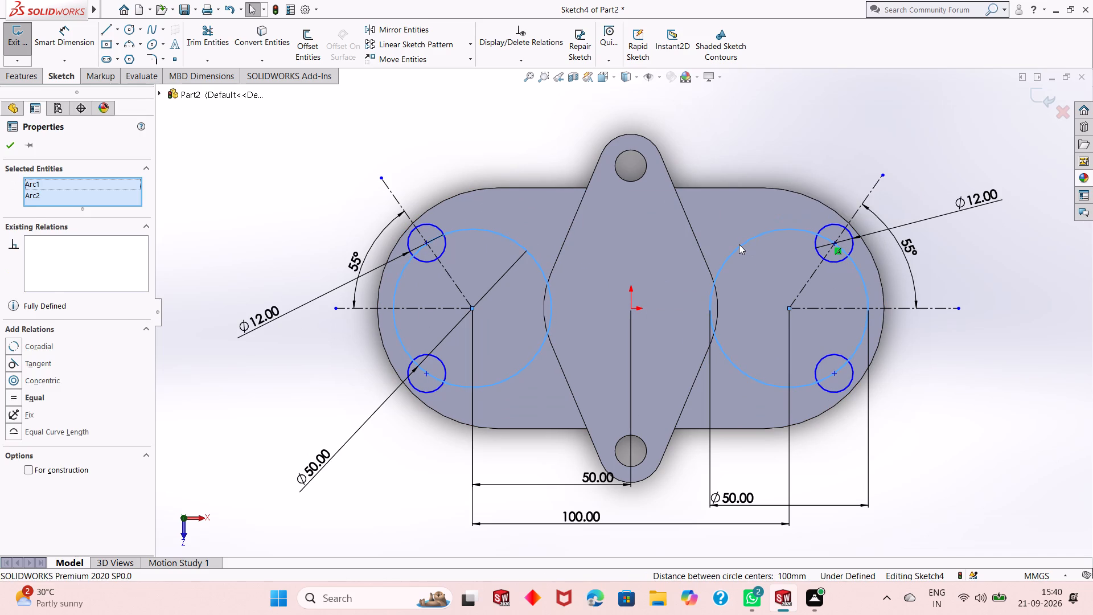
click(806, 408)
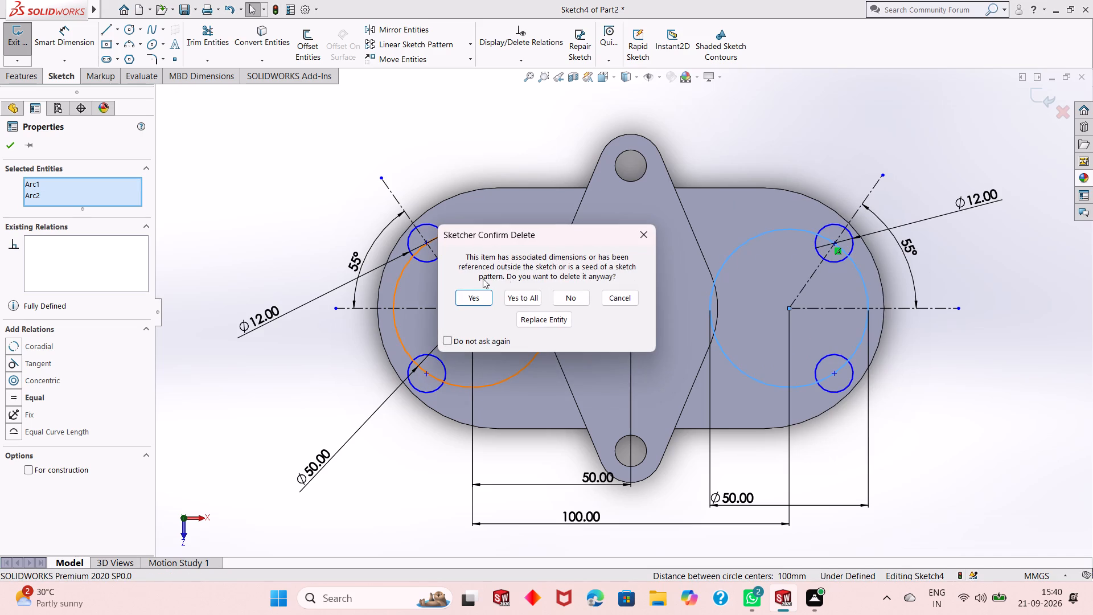
click(463, 295)
click(463, 295)
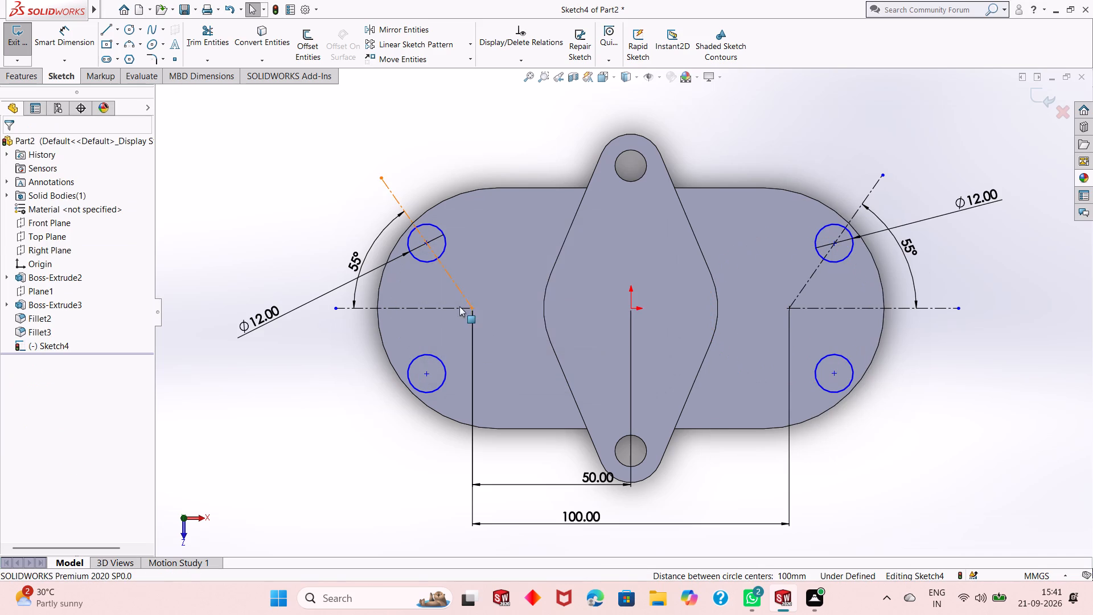
click(349, 367)
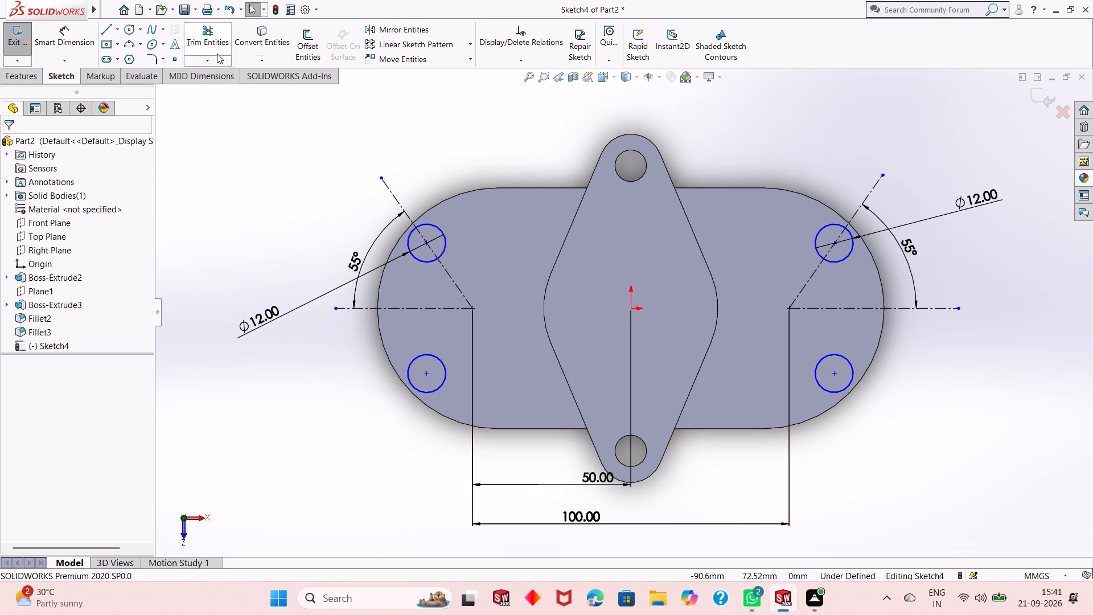
Cut-extrude the four 12 mm circles into the plate as blind pockets 5 mm deep.
click(24, 77)
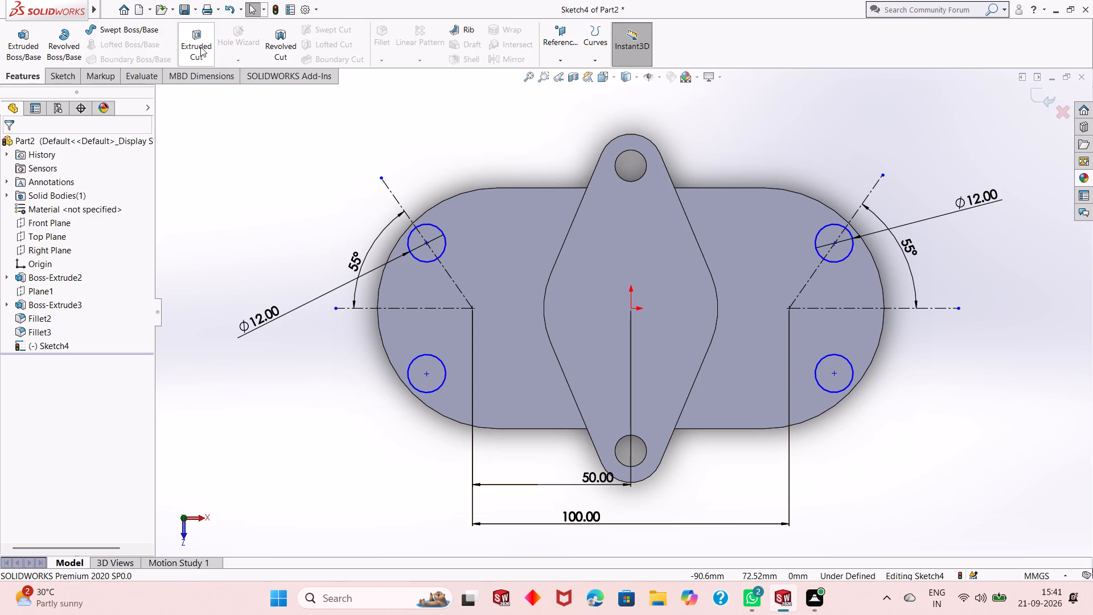
click(200, 47)
middle_drag(533, 430, 464, 255)
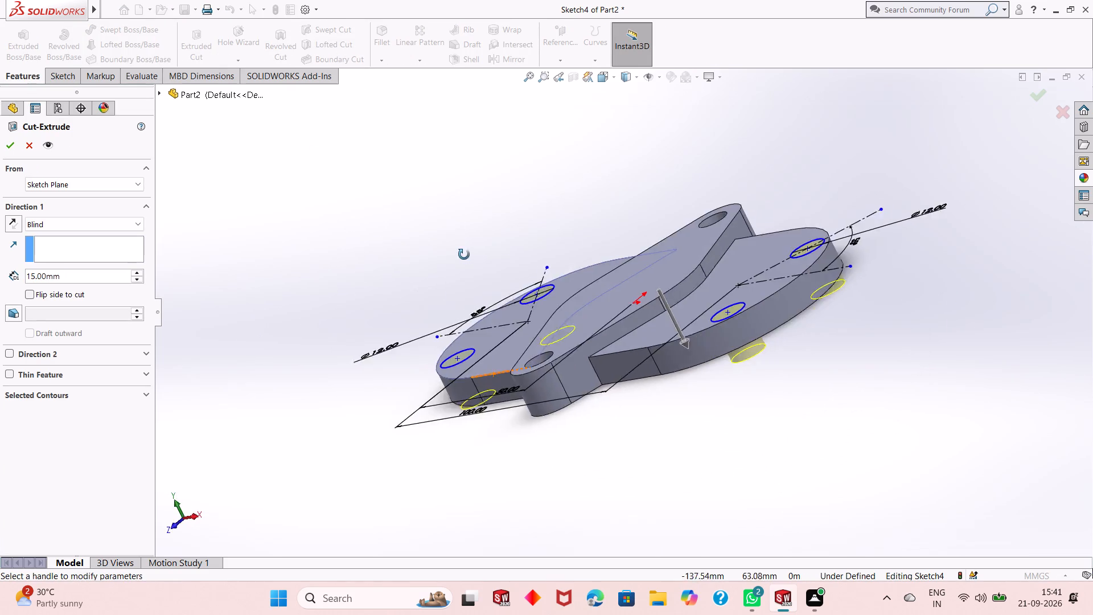
middle_drag(464, 255, 466, 333)
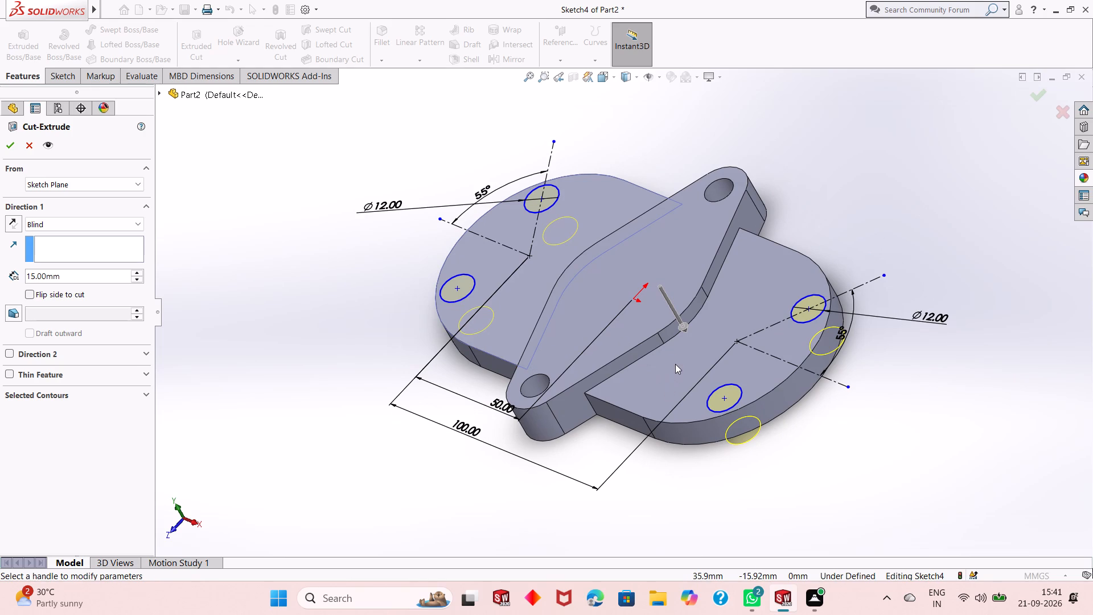
middle_drag(675, 364, 685, 378)
double_click(87, 277)
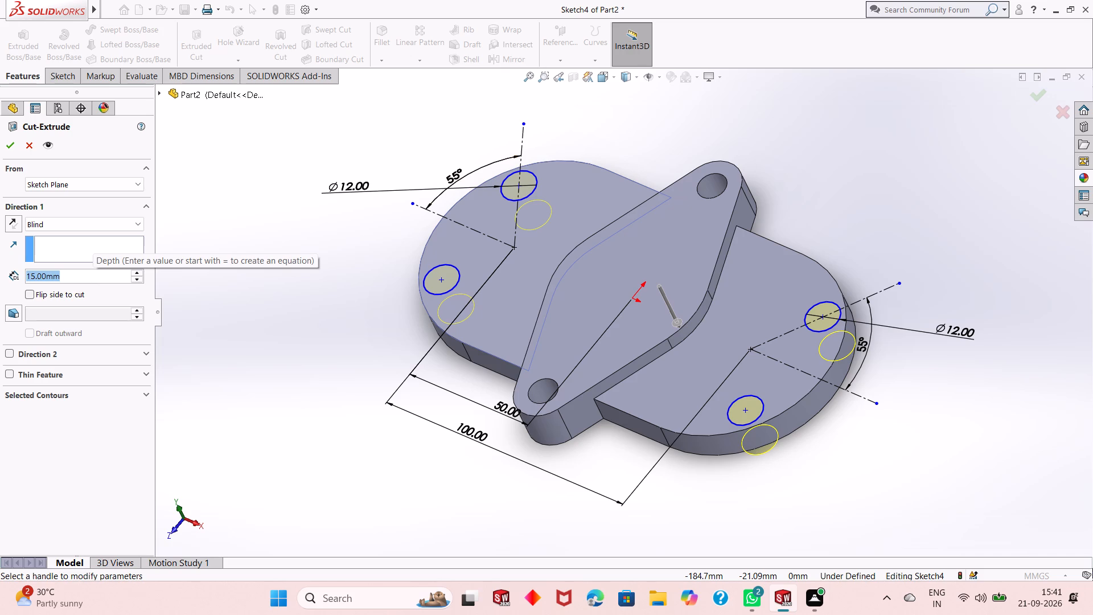
key(5)
key(Return)
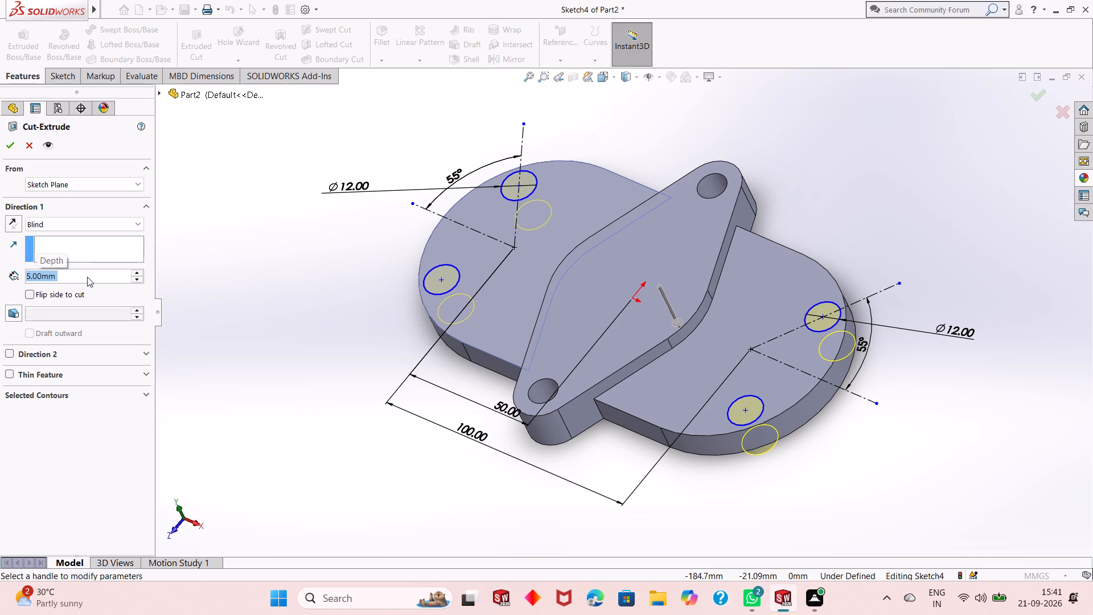
click(13, 142)
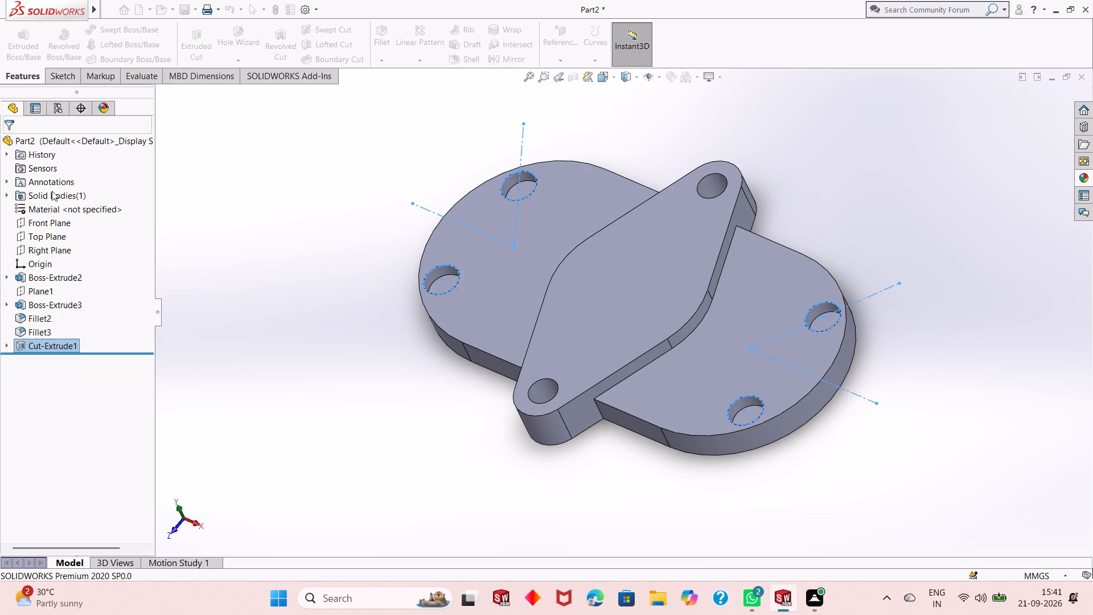
click(387, 382)
Edit the cut feature of the four 12 mm pockets and set its blind depth to 2 mm.
middle_drag(520, 373, 532, 337)
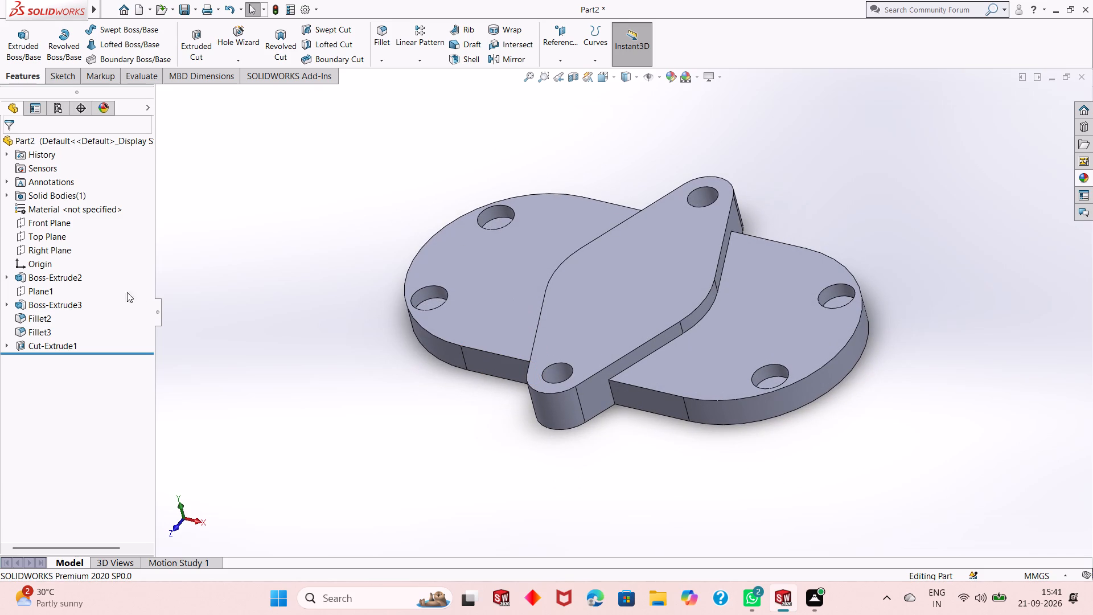
click(43, 352)
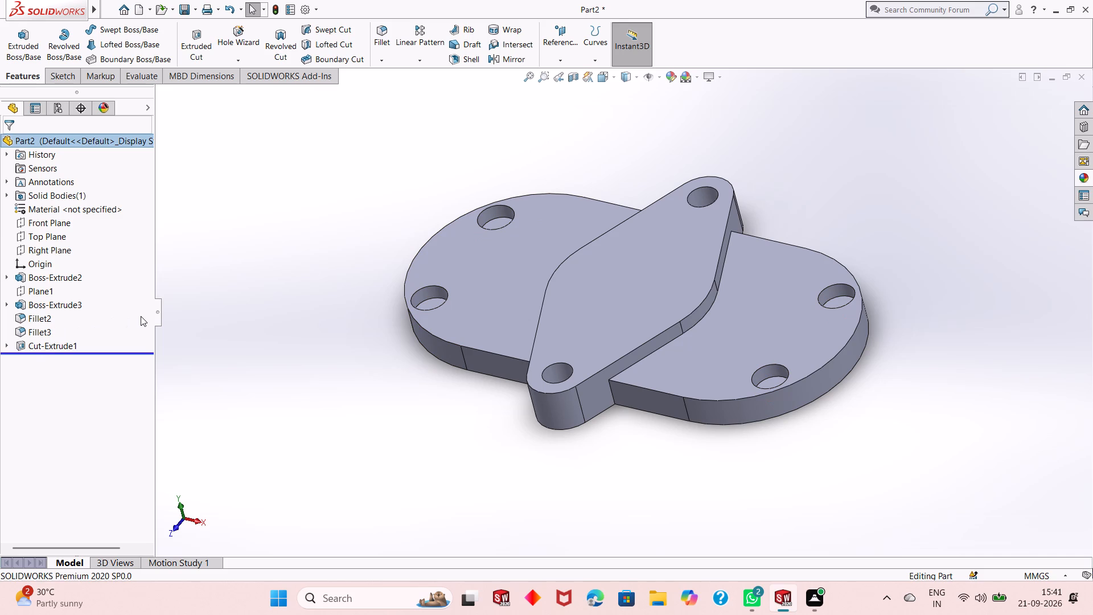
key(Escape)
click(63, 345)
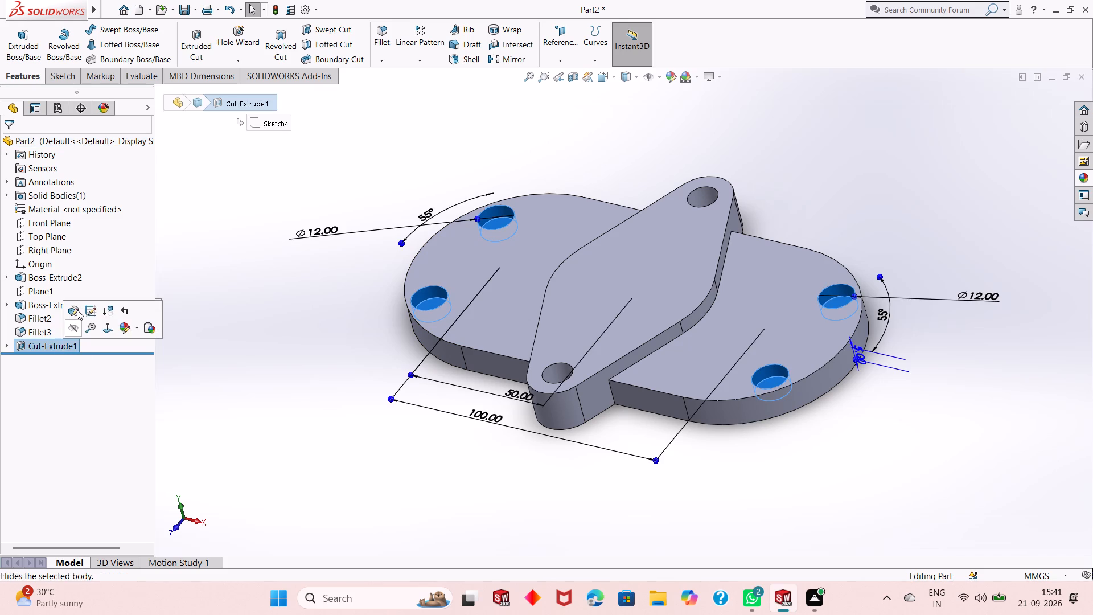
click(77, 310)
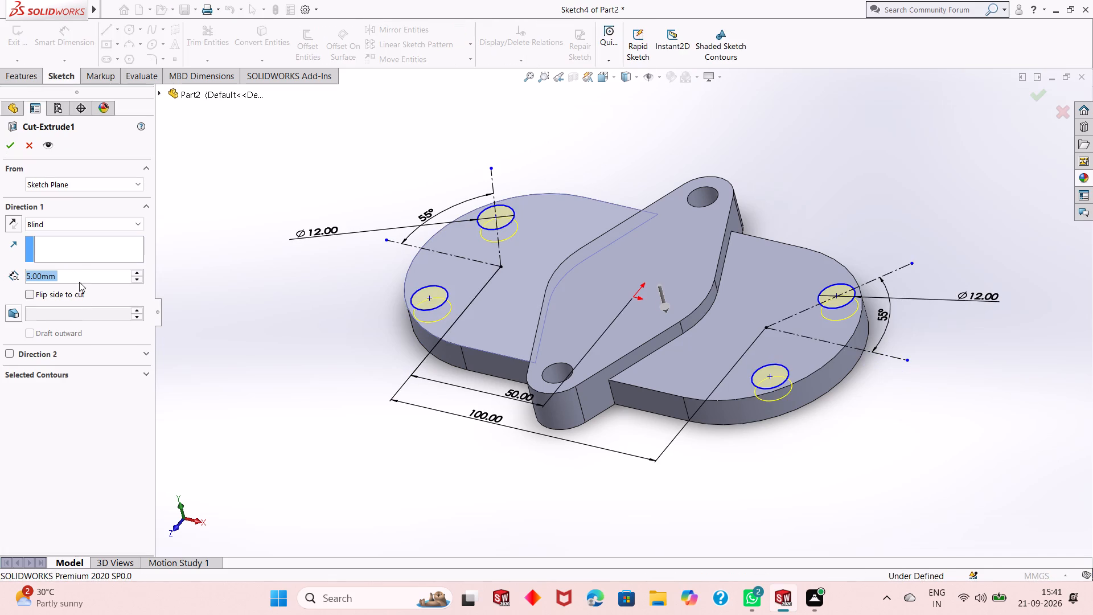
key(2)
key(Return)
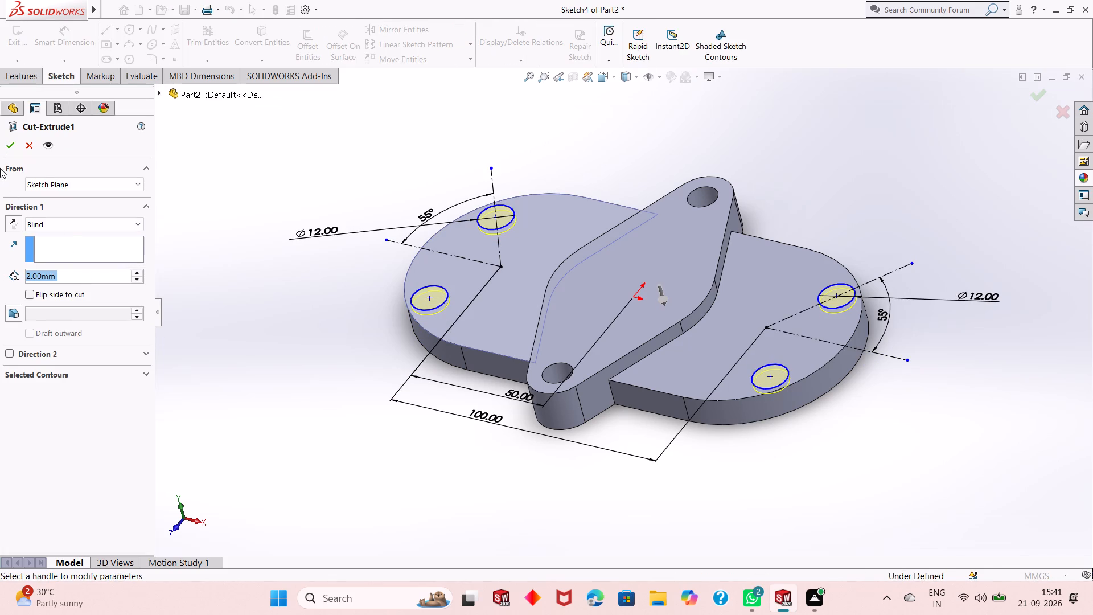
click(15, 138)
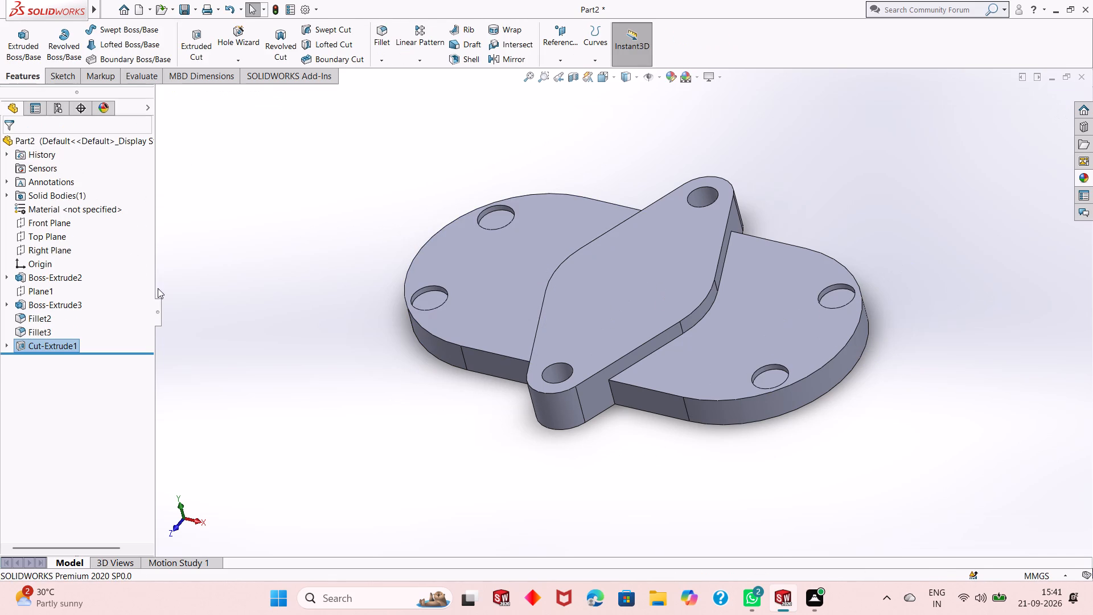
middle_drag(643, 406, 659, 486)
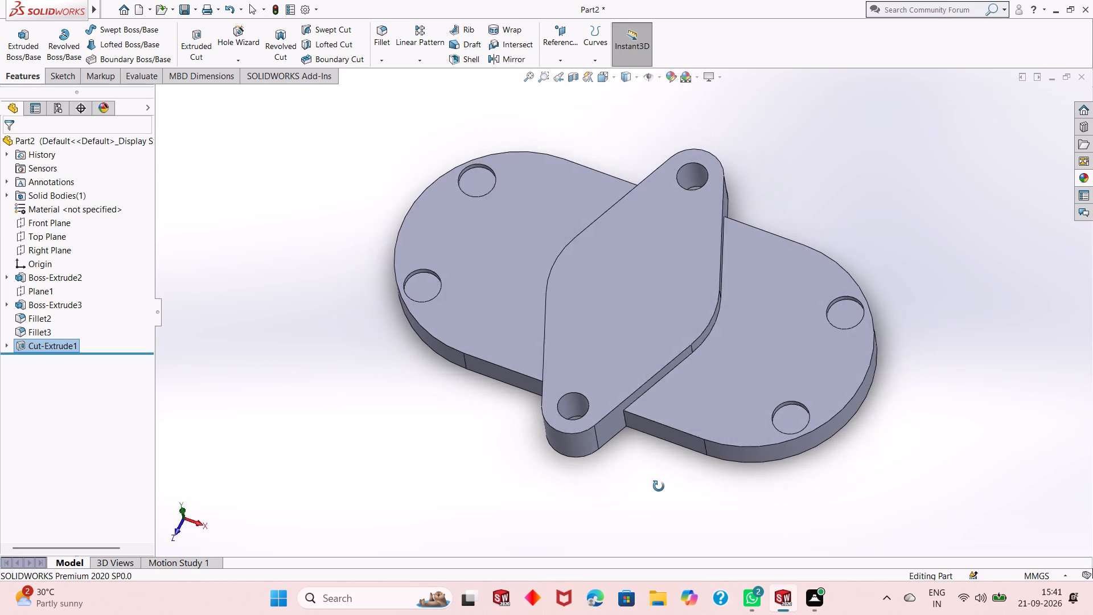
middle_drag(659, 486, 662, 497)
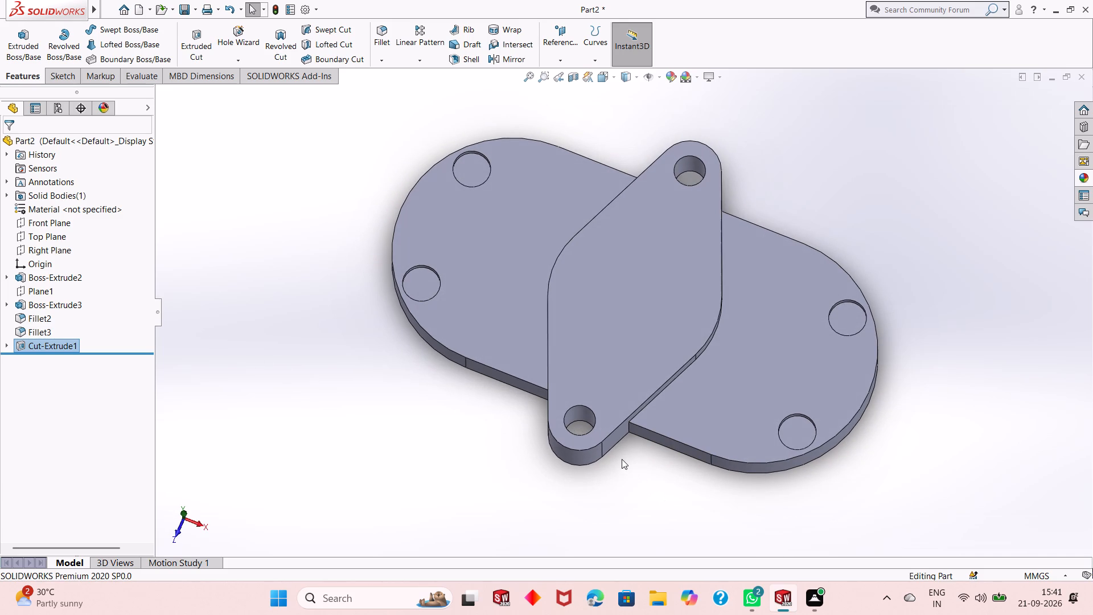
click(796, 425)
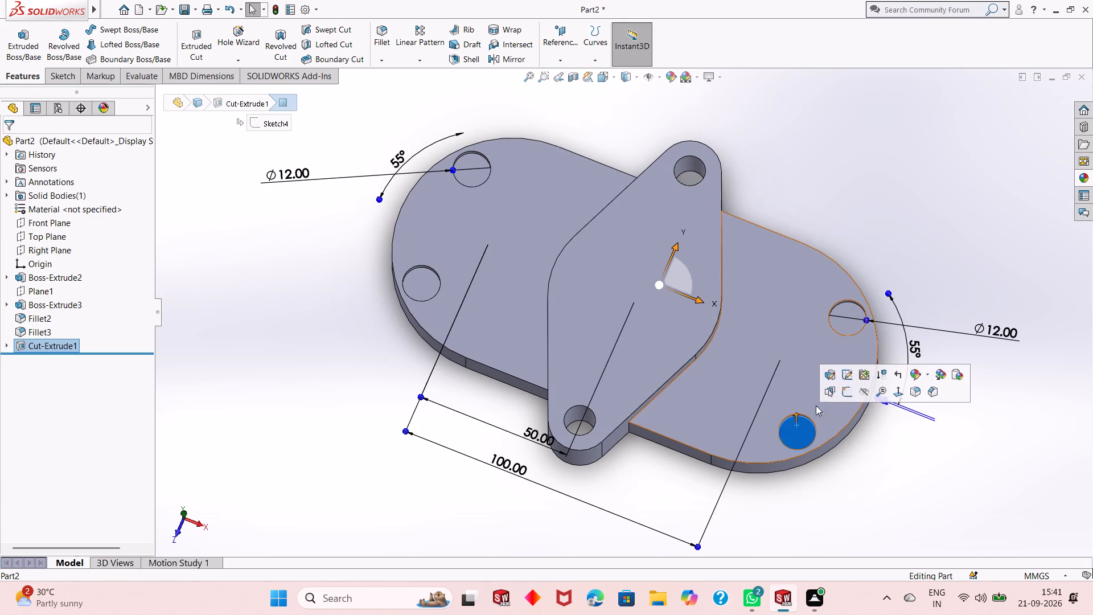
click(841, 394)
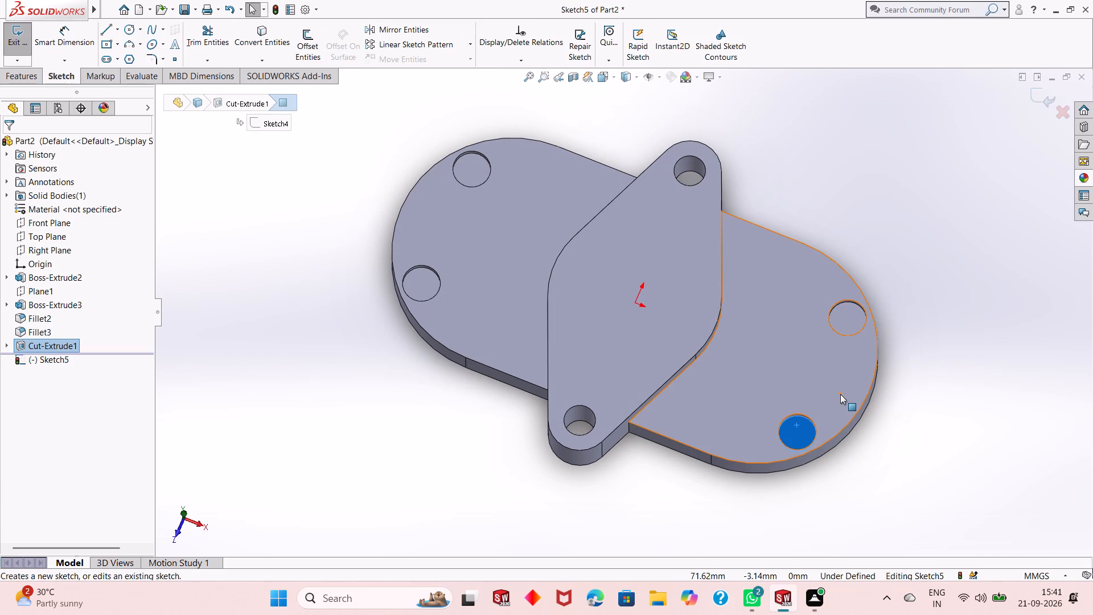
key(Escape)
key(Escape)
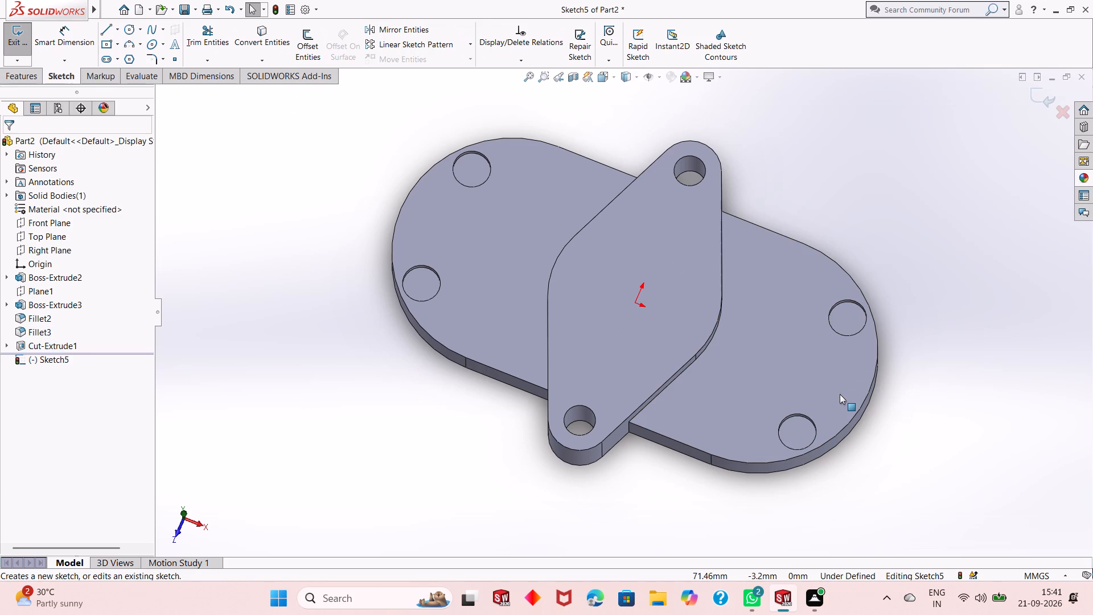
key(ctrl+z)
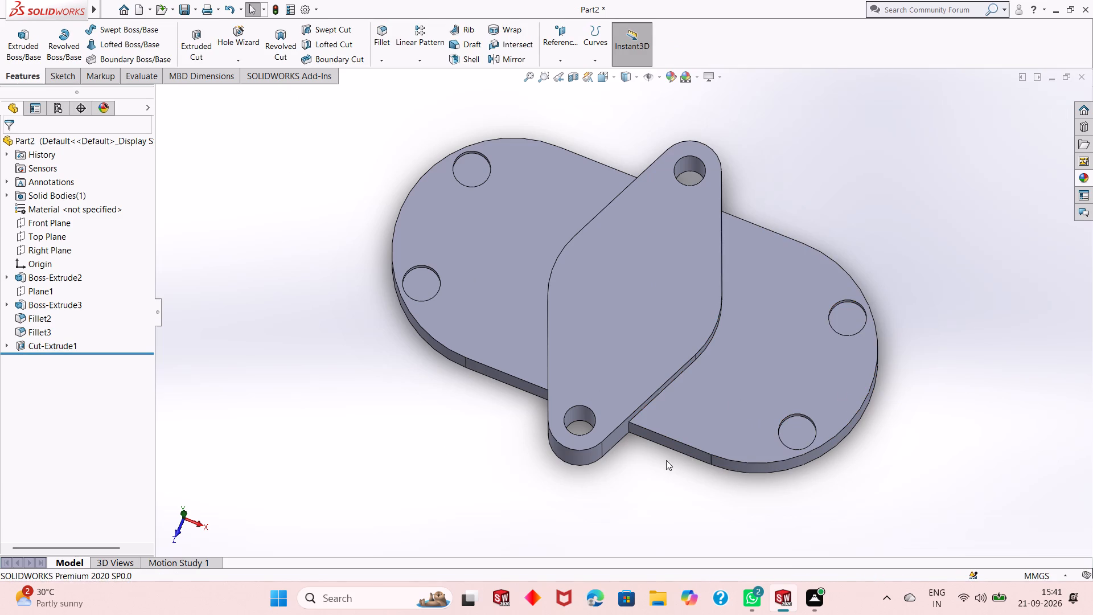
Examine the four shallow pockets and the flange on the plate from several angles and zoom levels.
scroll(664, 463, down, 1)
middle_drag(660, 462, 648, 397)
scroll(627, 357, up, 2)
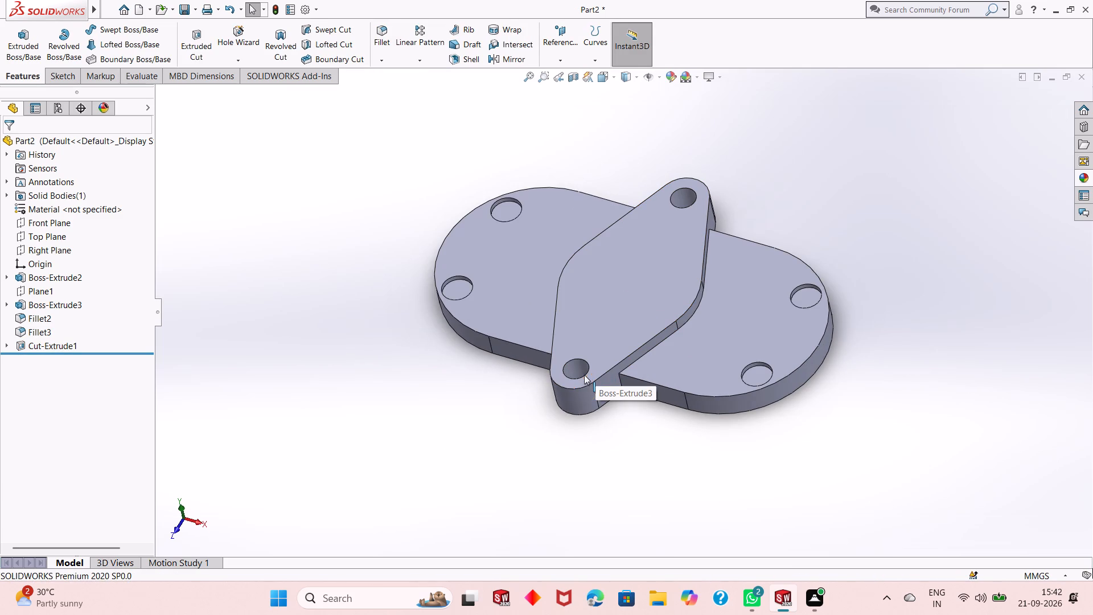
scroll(609, 338, up, 2)
scroll(630, 297, down, 2)
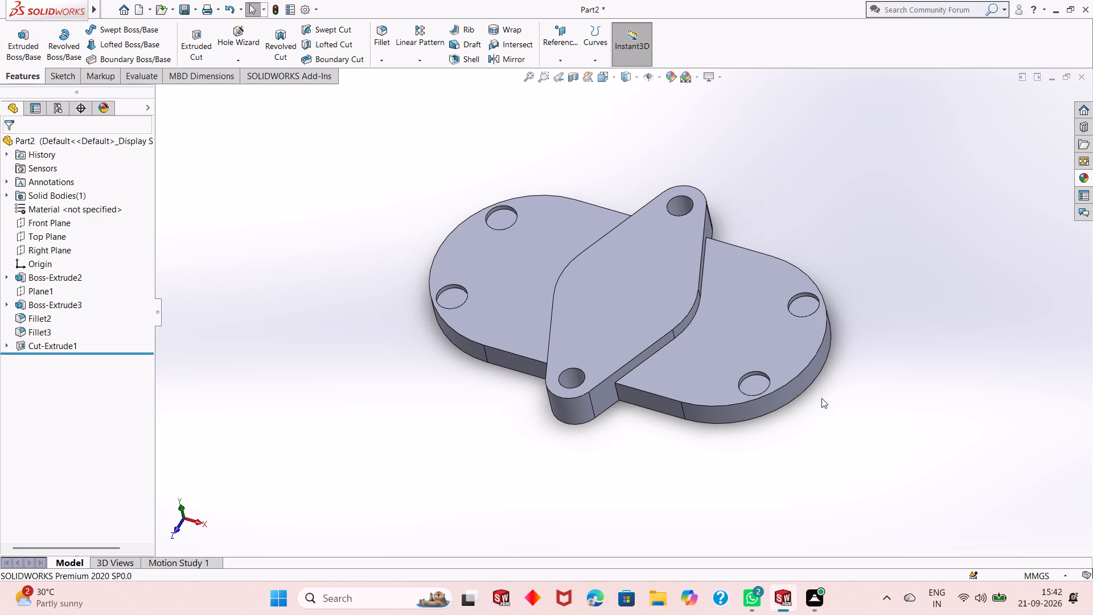
middle_drag(821, 398, 843, 364)
scroll(824, 399, up, 1)
scroll(845, 327, down, 1)
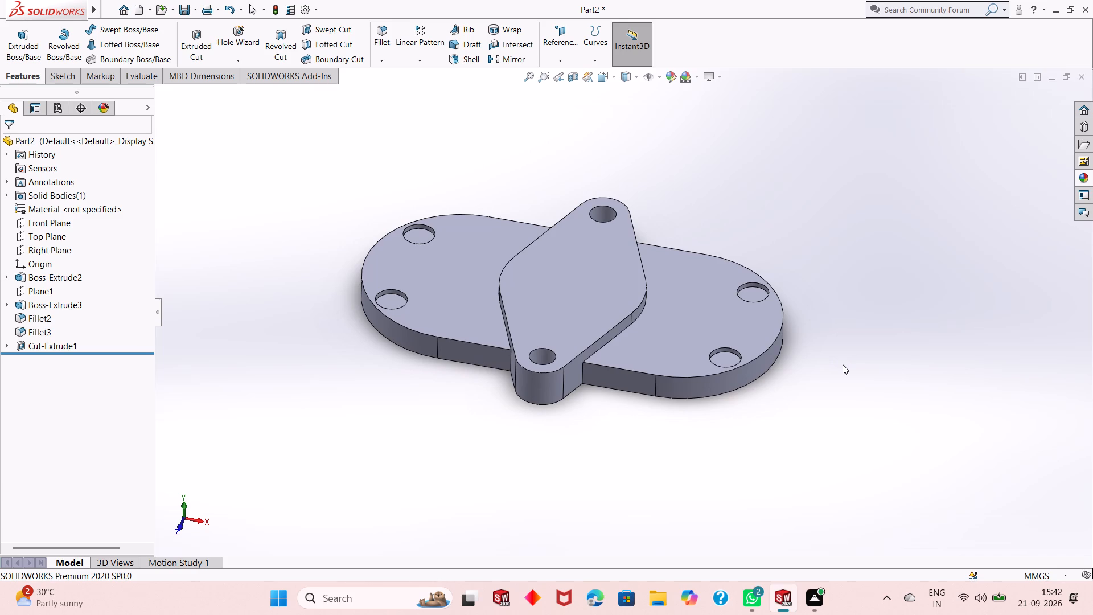
Start a sketch on the plate's upper face and draw a circle about 22.5 mm in diameter, centered about 50.6 mm from the origin toward negative X.
click(715, 323)
click(766, 296)
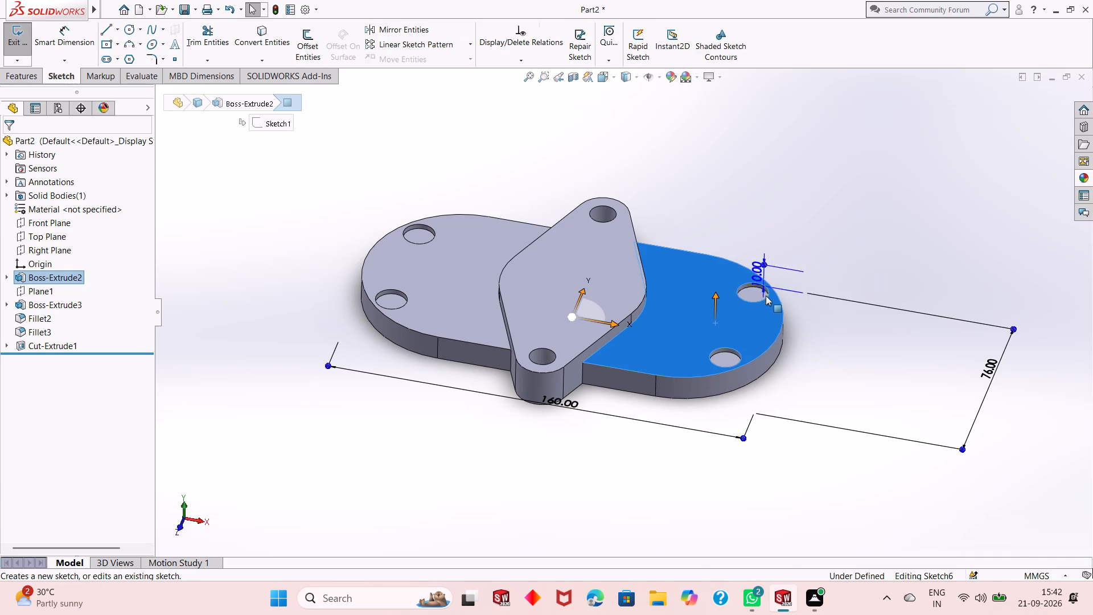
key(ctrl+8)
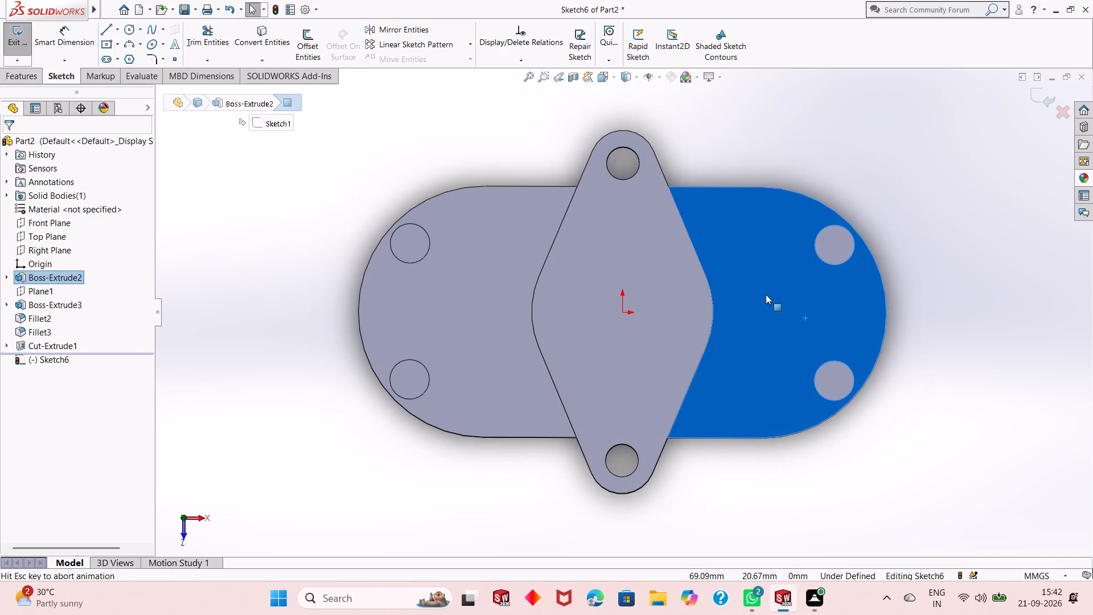
key(Escape)
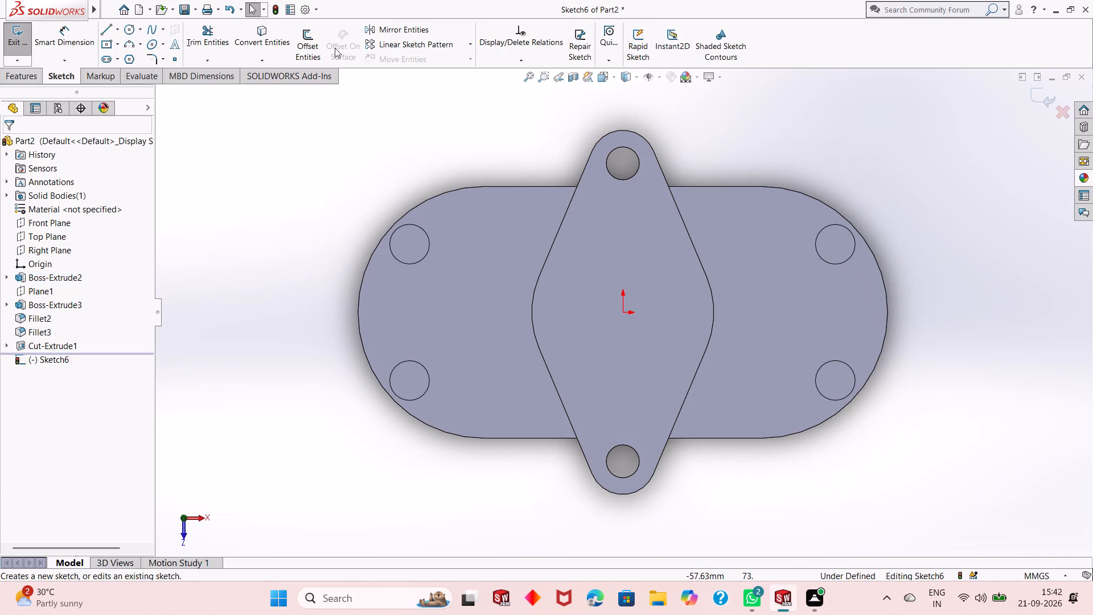
click(133, 28)
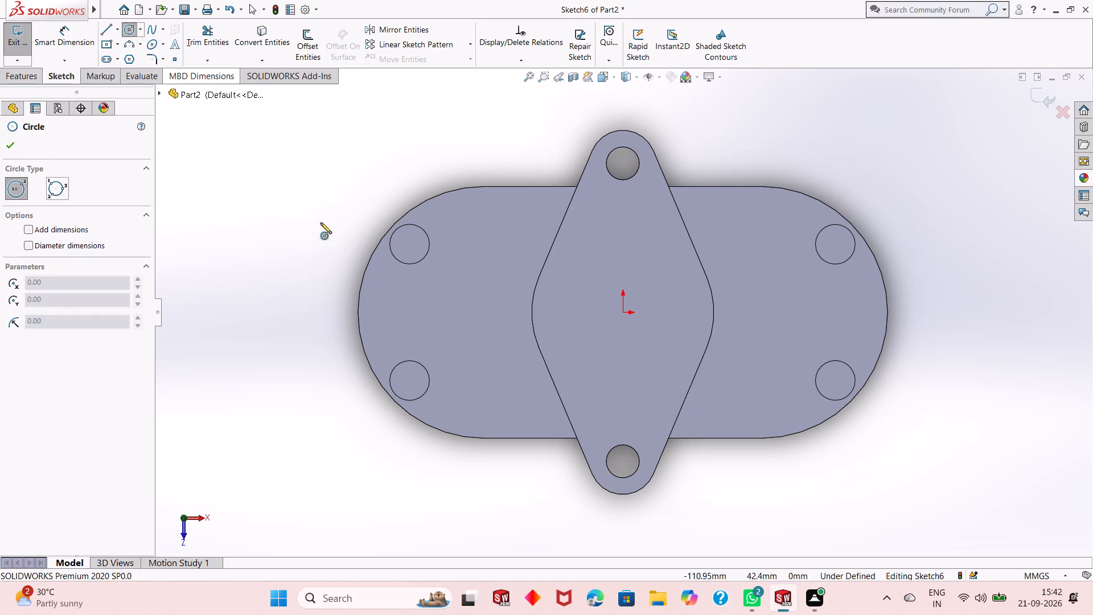
click(455, 312)
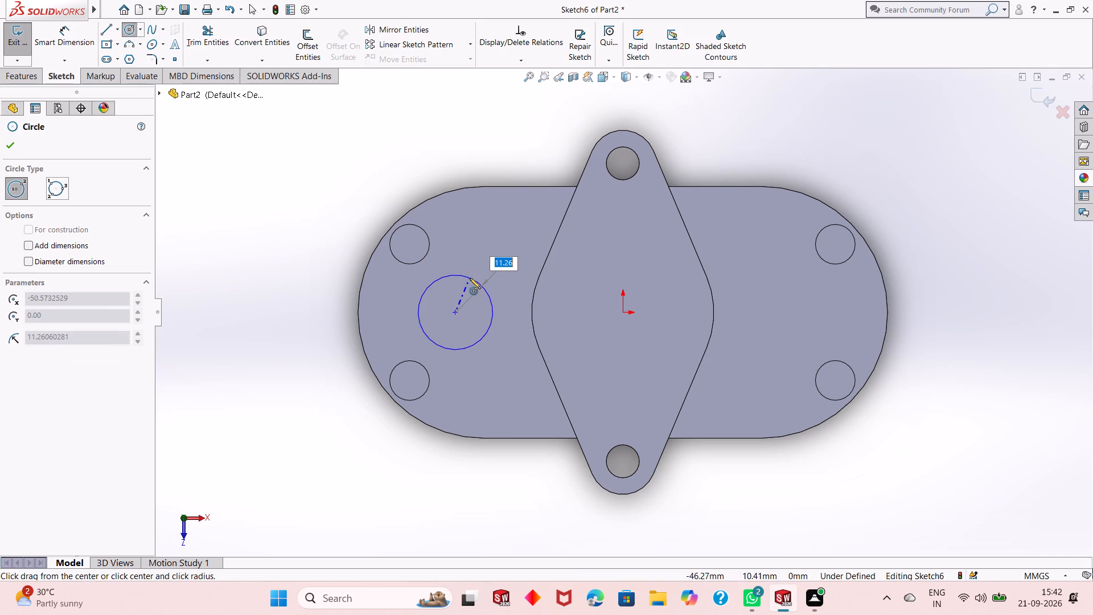
click(470, 278)
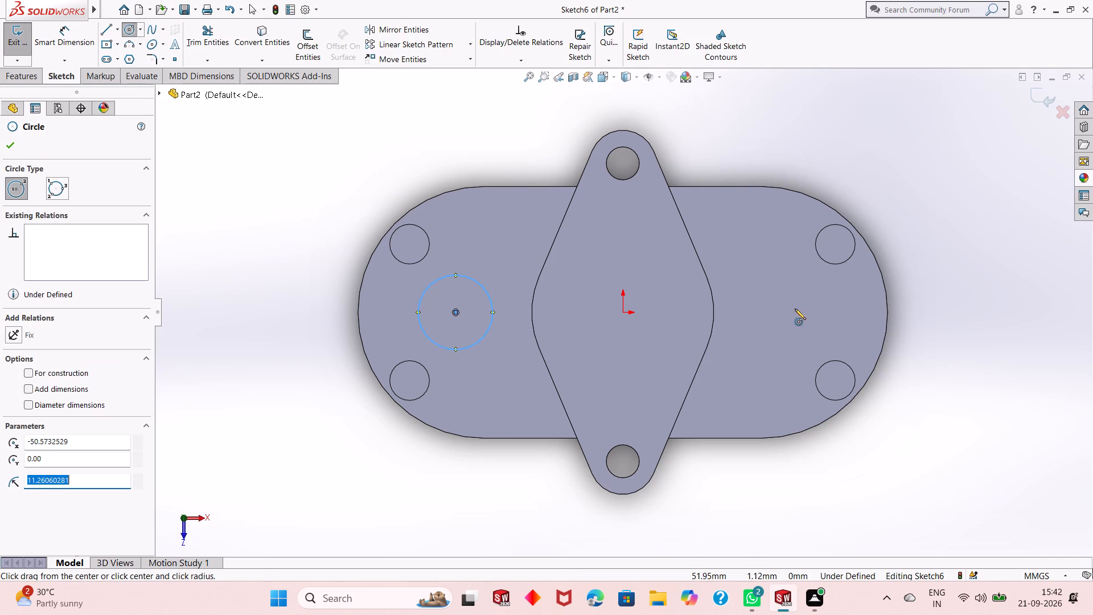
Draw a second circle about 14.1 mm in diameter, centered about 52.3 mm from the origin toward positive X.
click(796, 311)
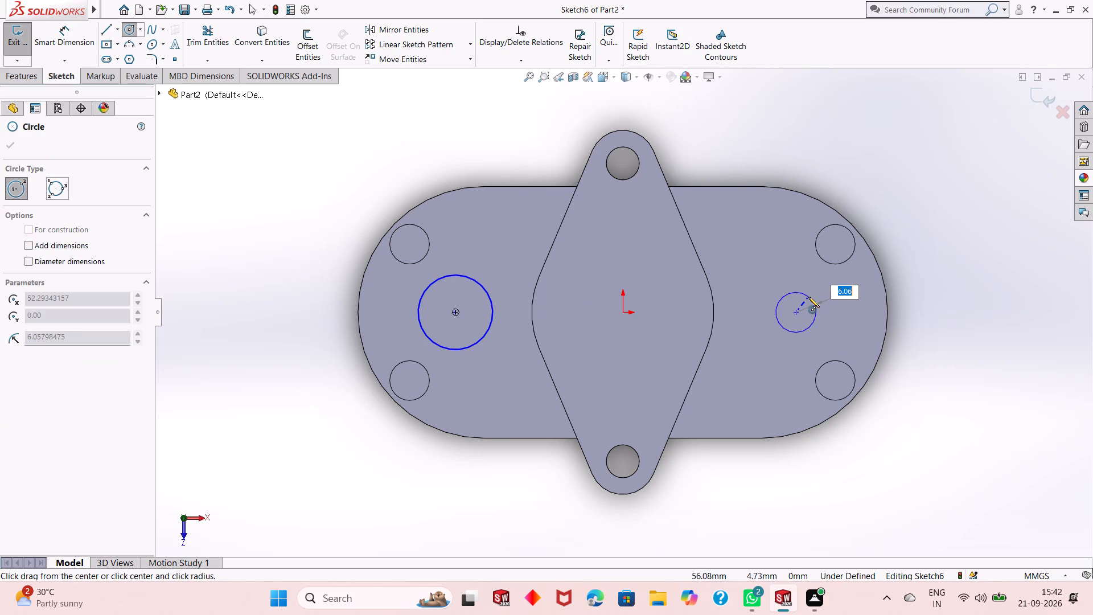
click(810, 294)
right_click(810, 294)
click(819, 299)
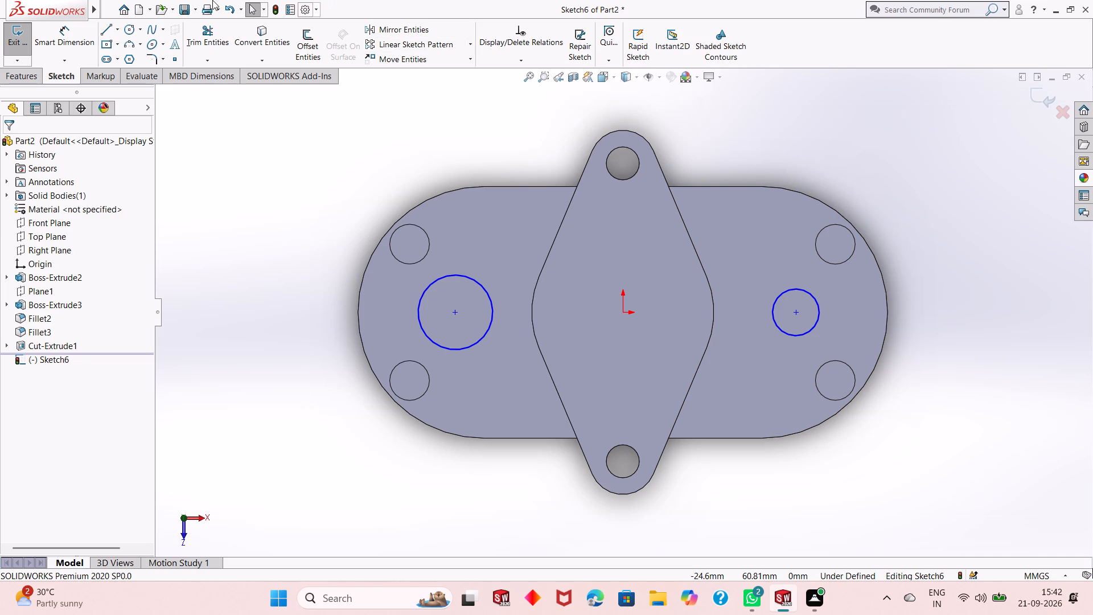
Dimension the diameters of both sketched circles as 24 mm each.
click(83, 39)
click(428, 334)
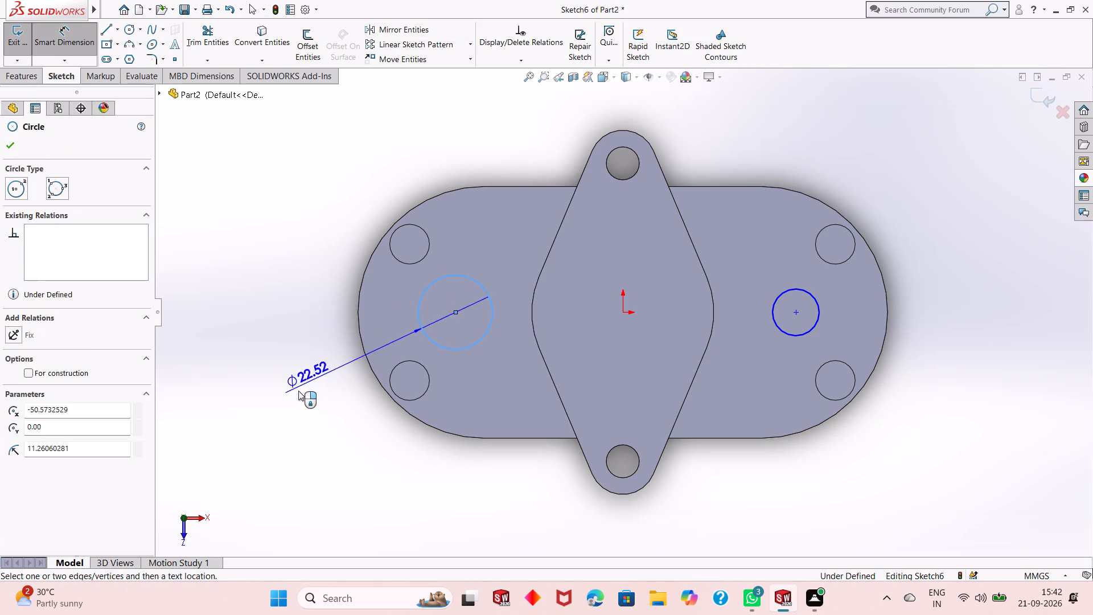
click(293, 397)
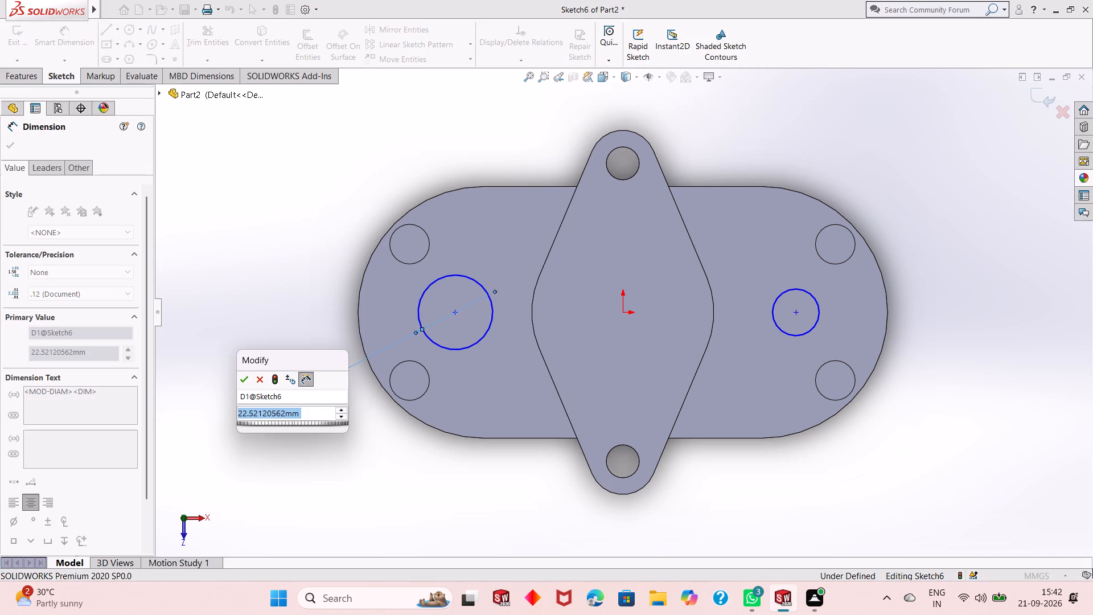
text(24)
key(Return)
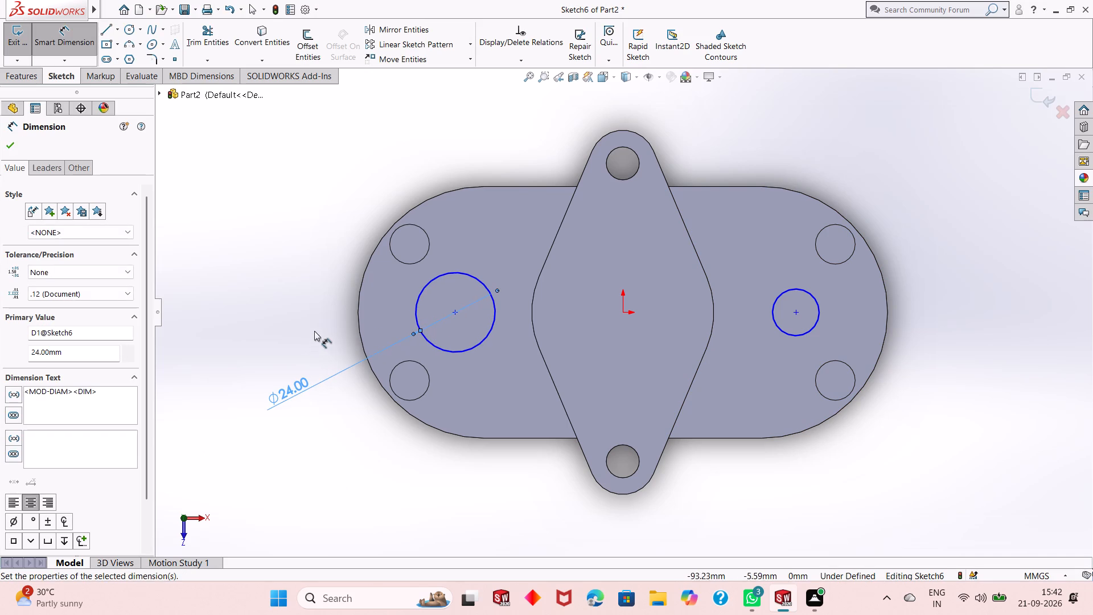
click(792, 335)
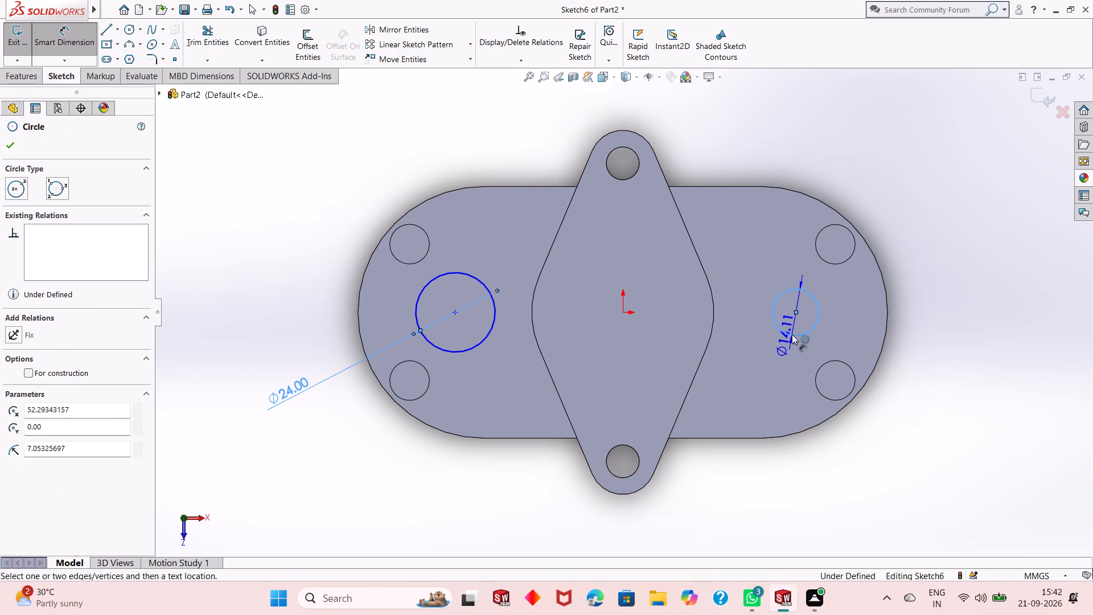
click(764, 517)
text(24)
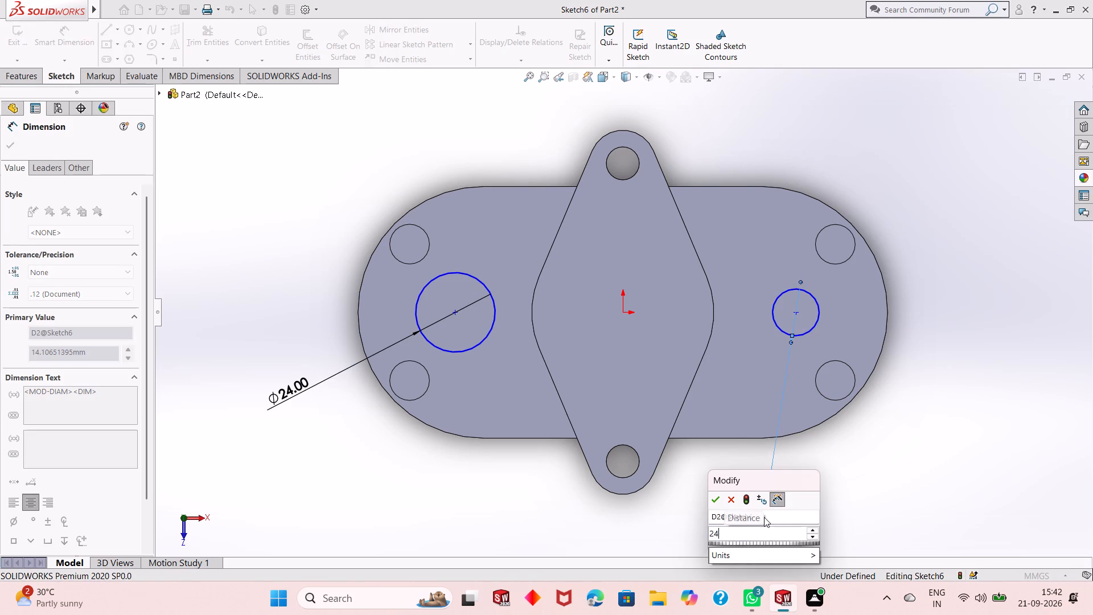
key(Return)
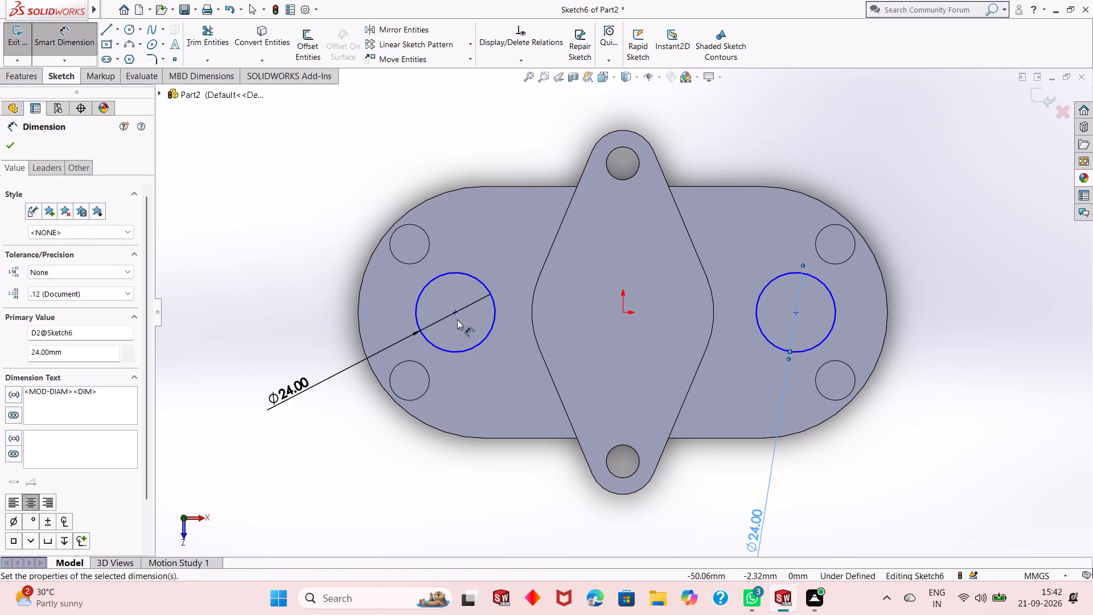
Dimension the distance from the negative-X circle's center to the origin as 50 mm.
click(454, 314)
click(623, 313)
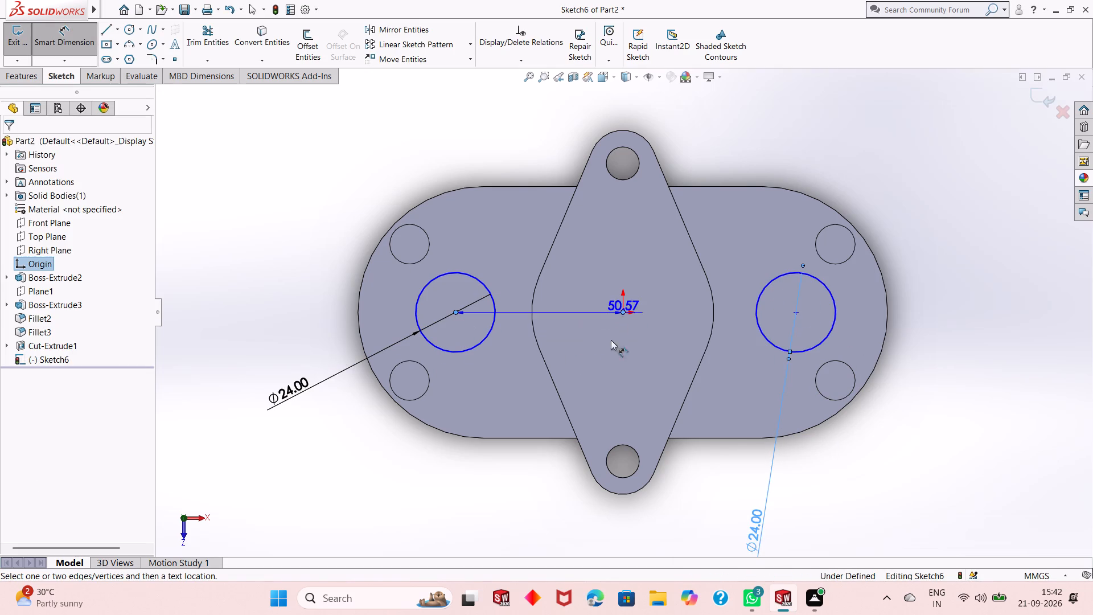
click(561, 498)
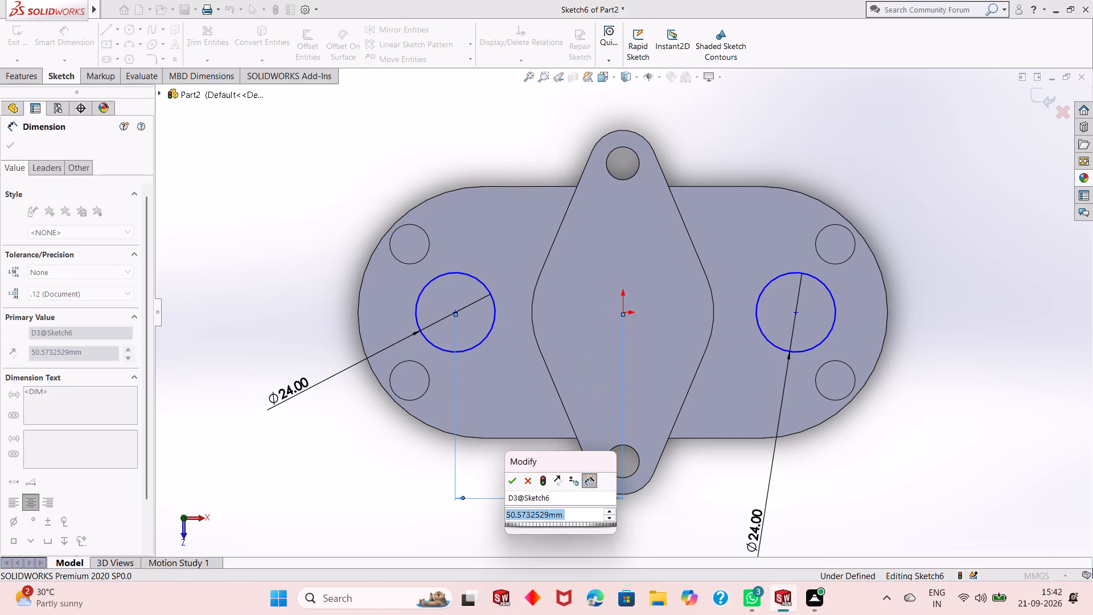
text(50)
key(Return)
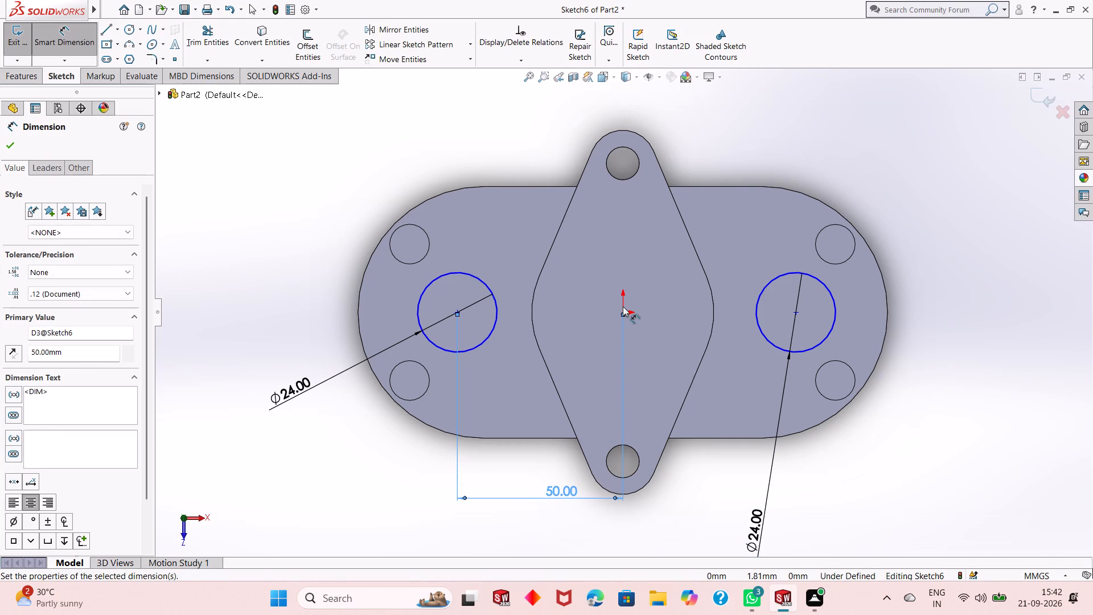
click(623, 313)
key(Escape)
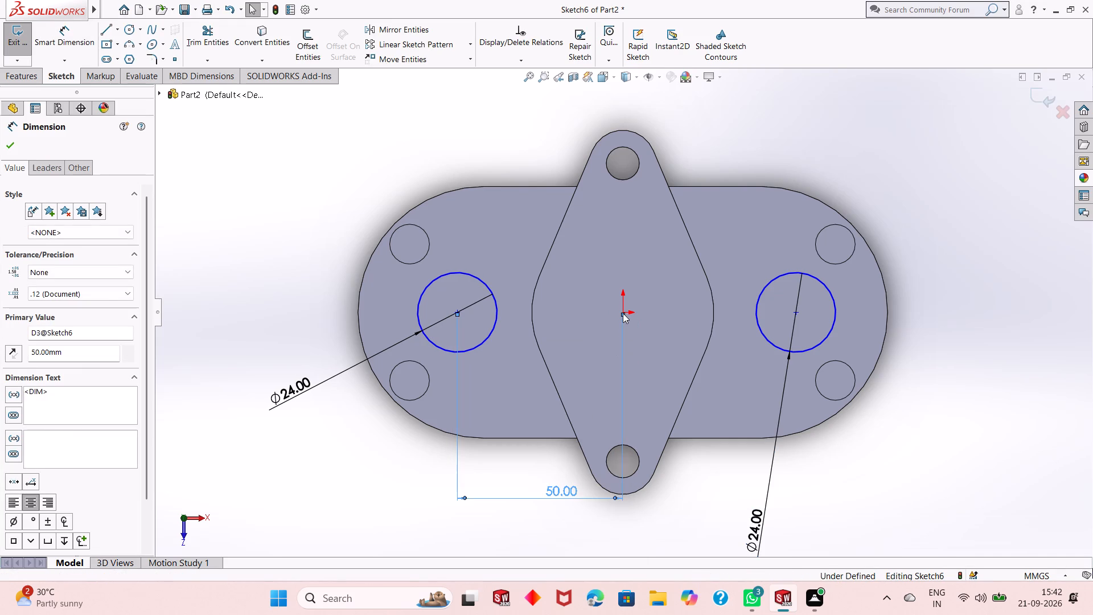
click(622, 309)
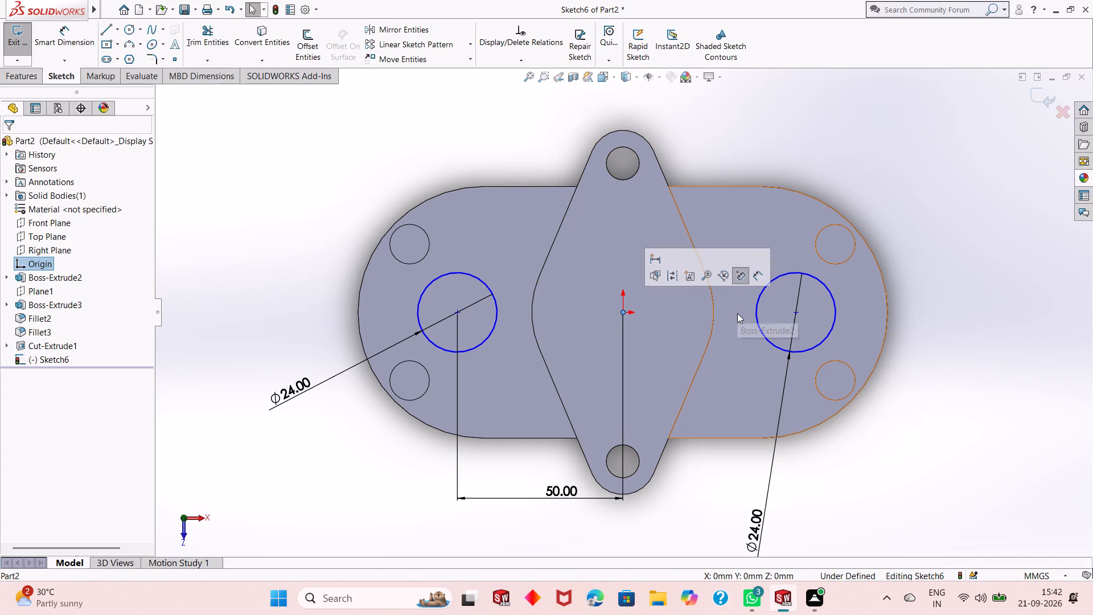
key(Escape)
key(Escape)
key(Escape)
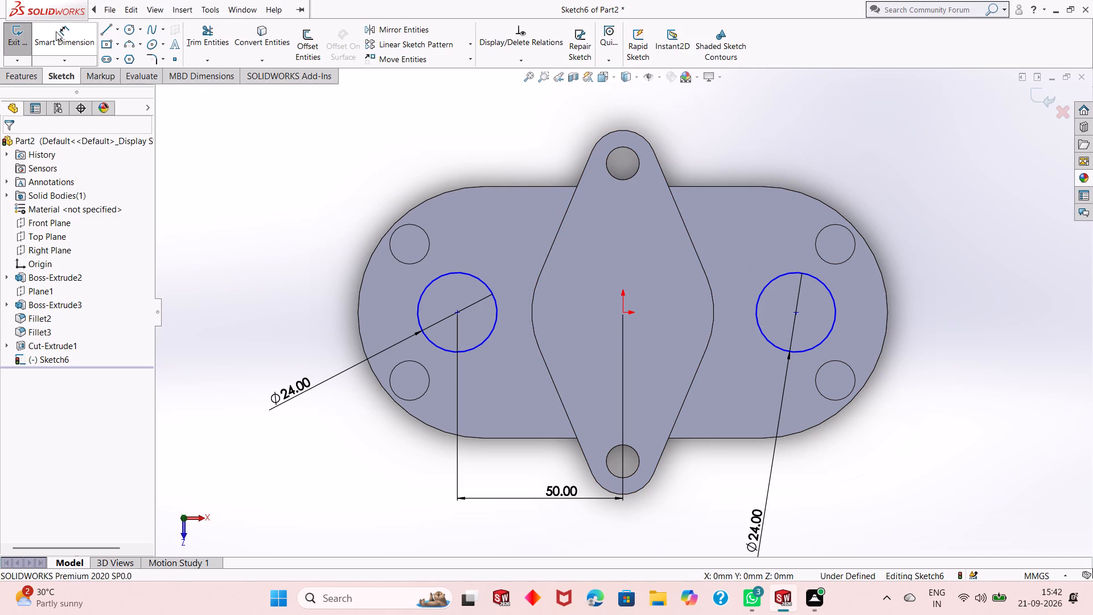
Dimension the center-to-center distance between the two 24 mm circles as 100 mm.
click(56, 34)
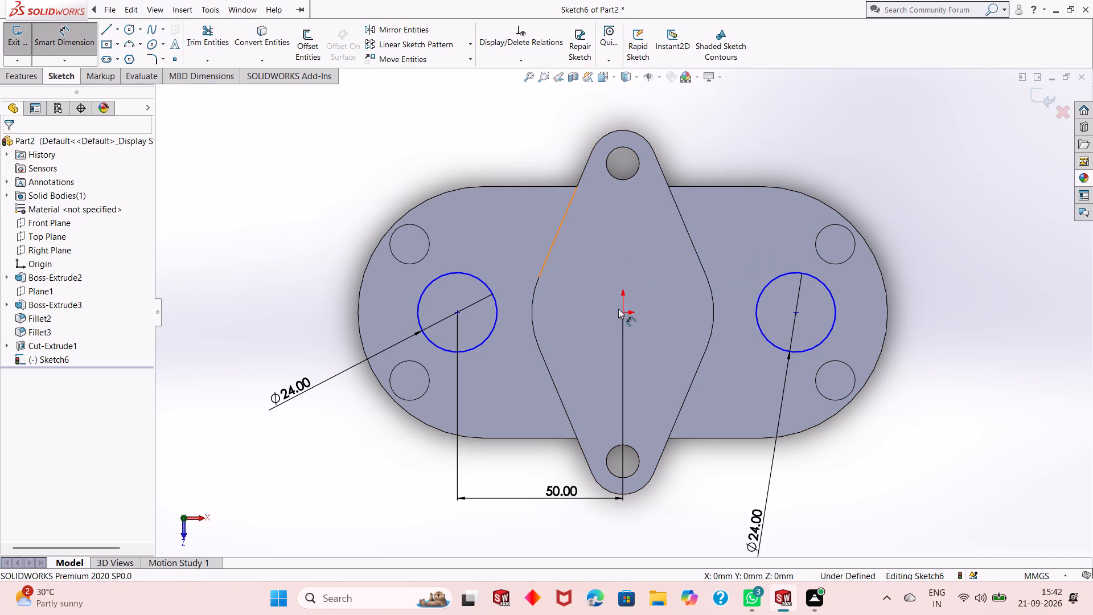
click(459, 311)
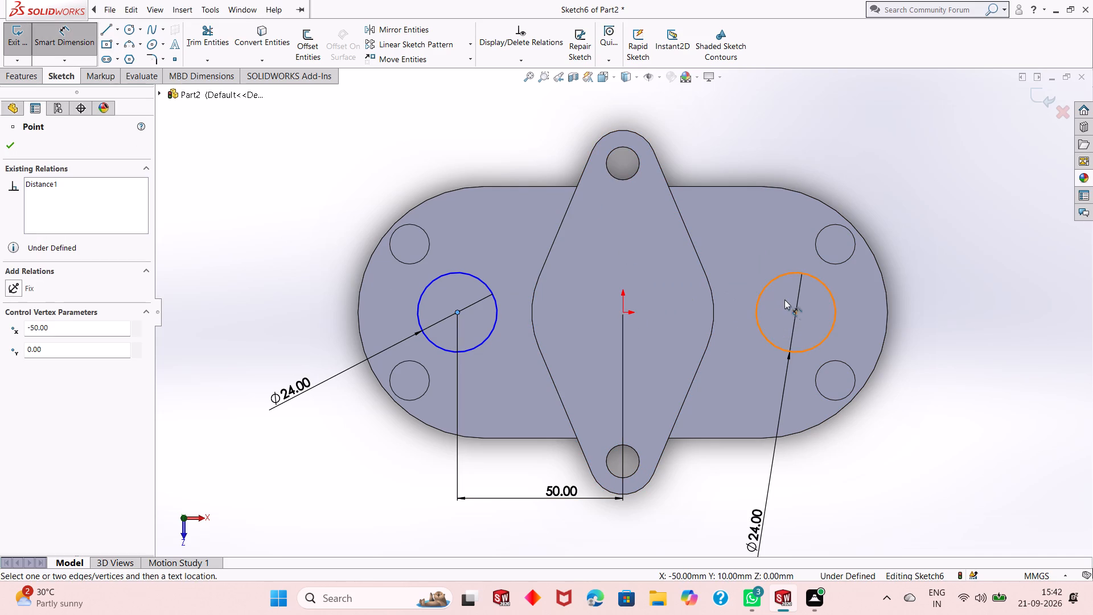
click(798, 315)
click(632, 515)
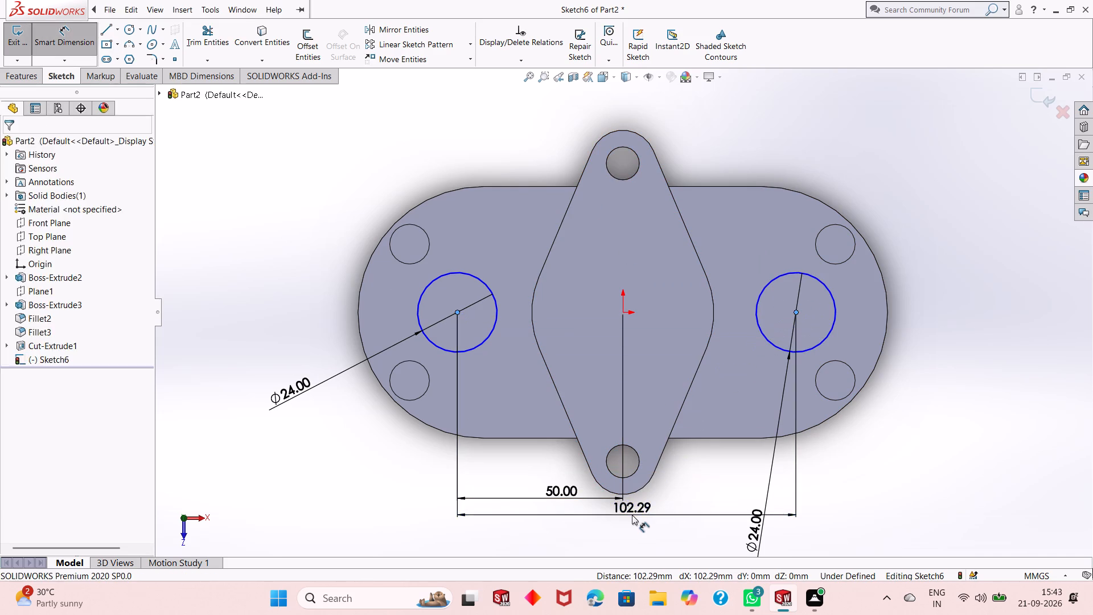
text(100)
key(Return)
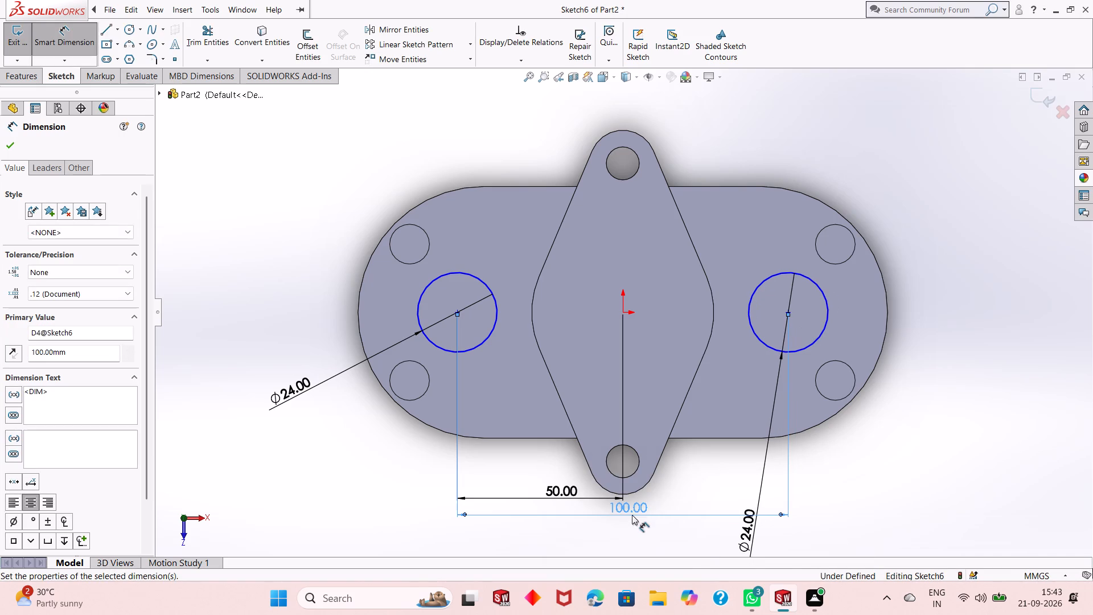
right_click(371, 483)
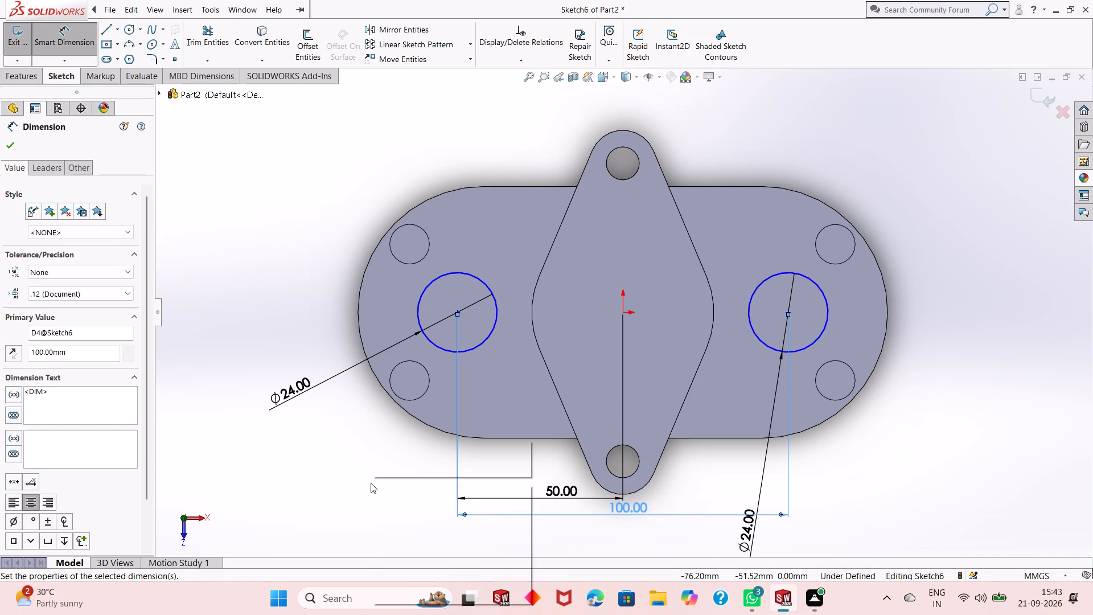
click(426, 522)
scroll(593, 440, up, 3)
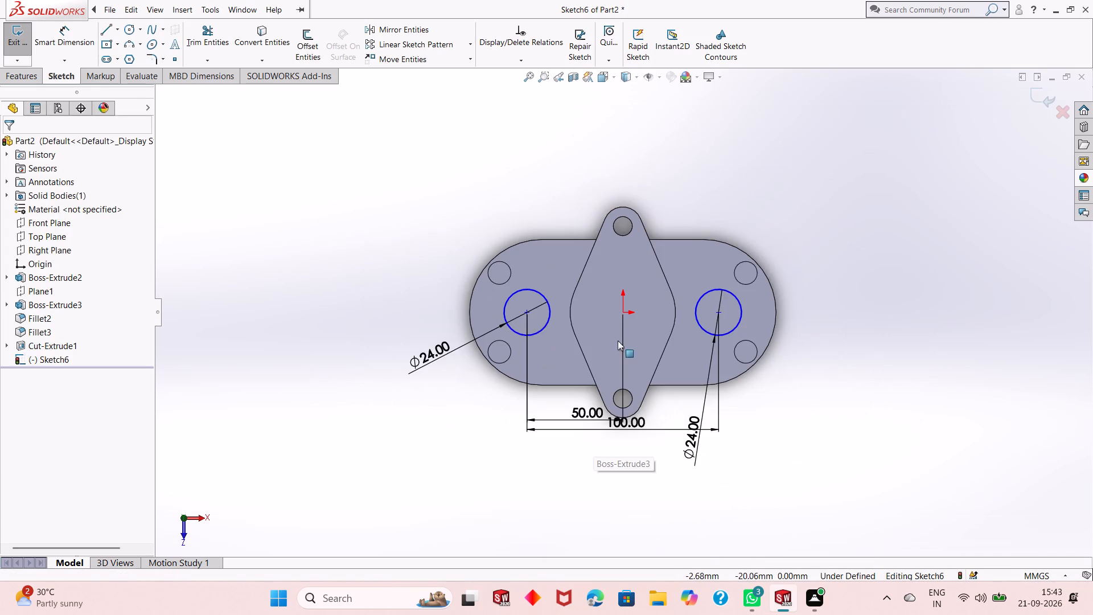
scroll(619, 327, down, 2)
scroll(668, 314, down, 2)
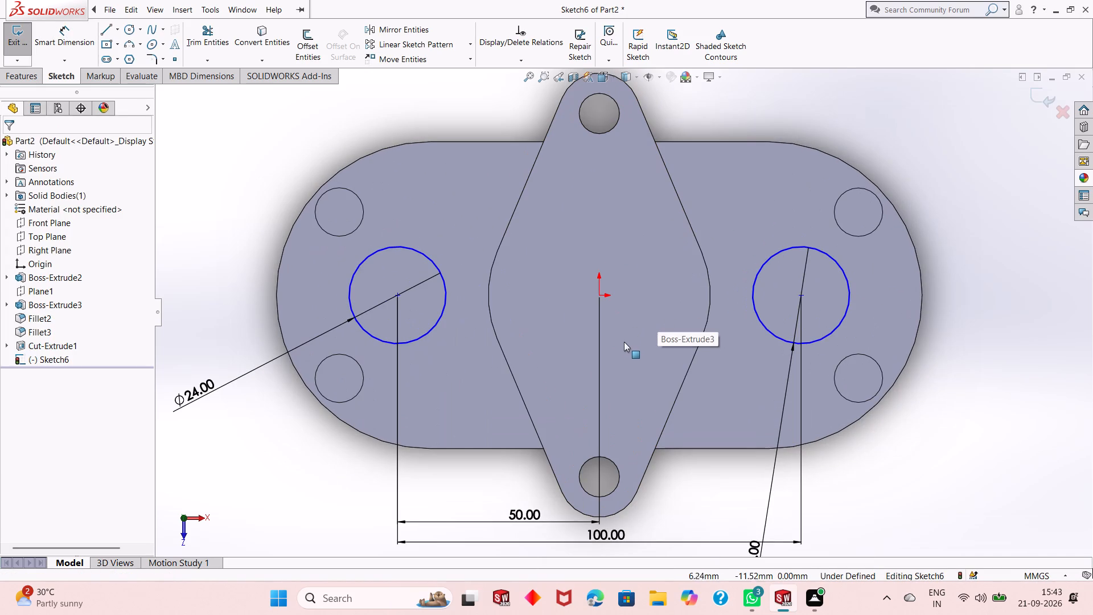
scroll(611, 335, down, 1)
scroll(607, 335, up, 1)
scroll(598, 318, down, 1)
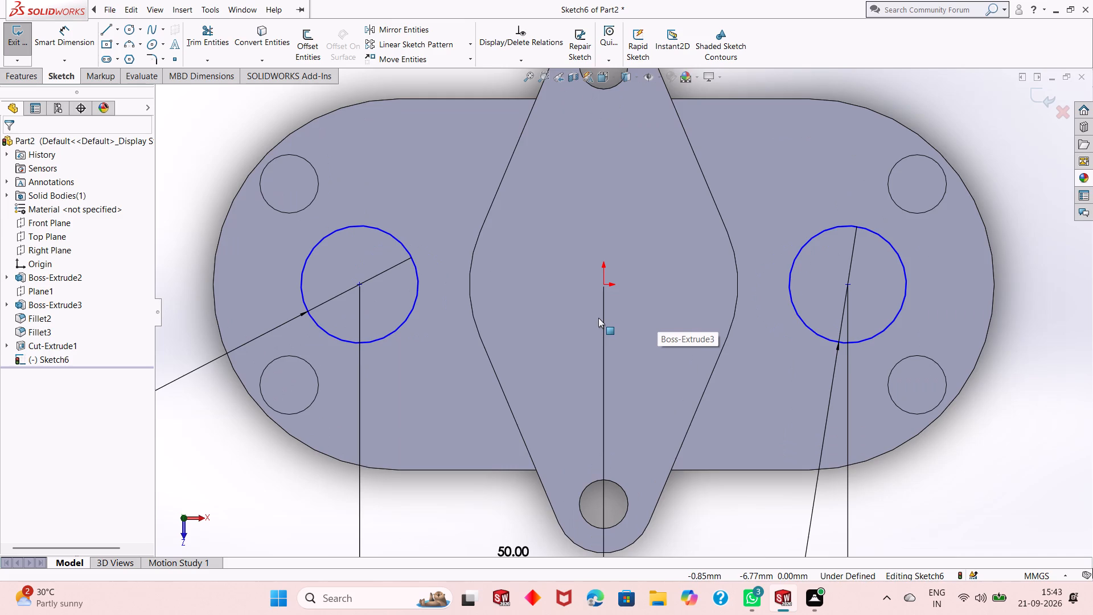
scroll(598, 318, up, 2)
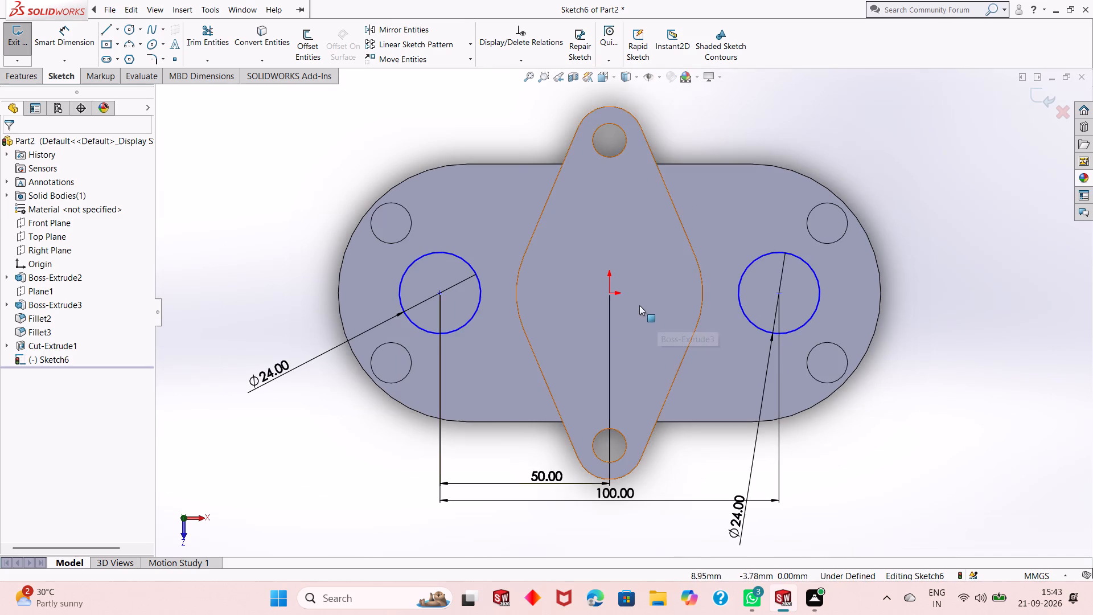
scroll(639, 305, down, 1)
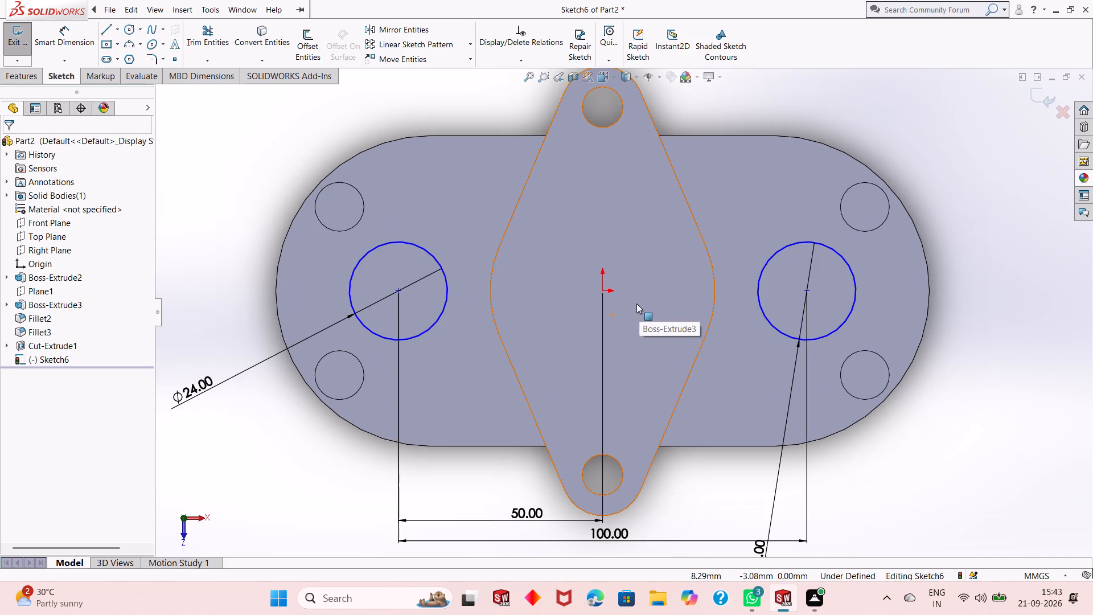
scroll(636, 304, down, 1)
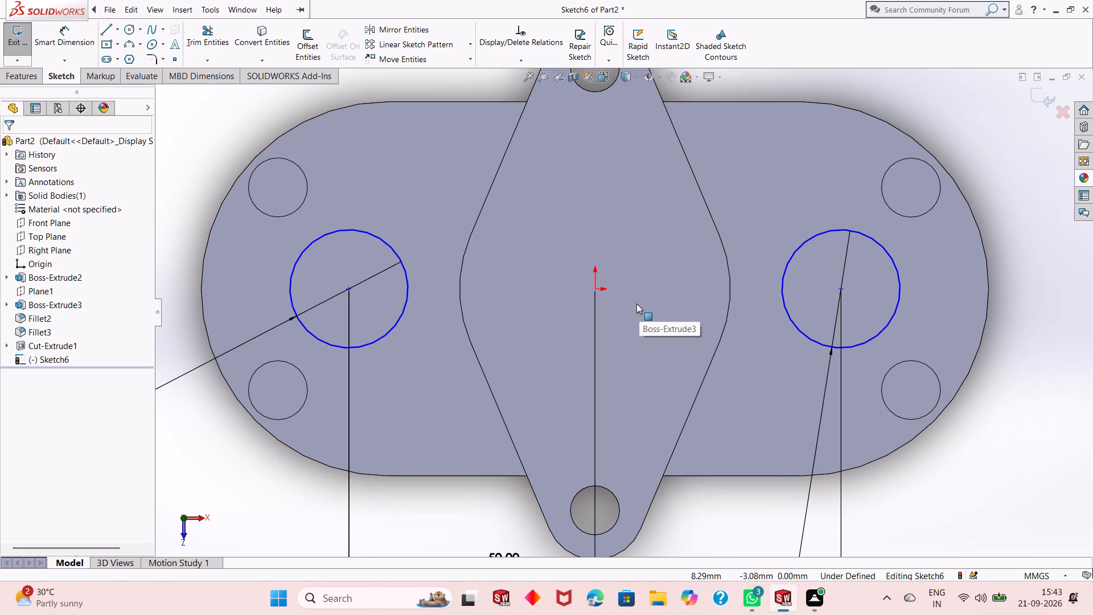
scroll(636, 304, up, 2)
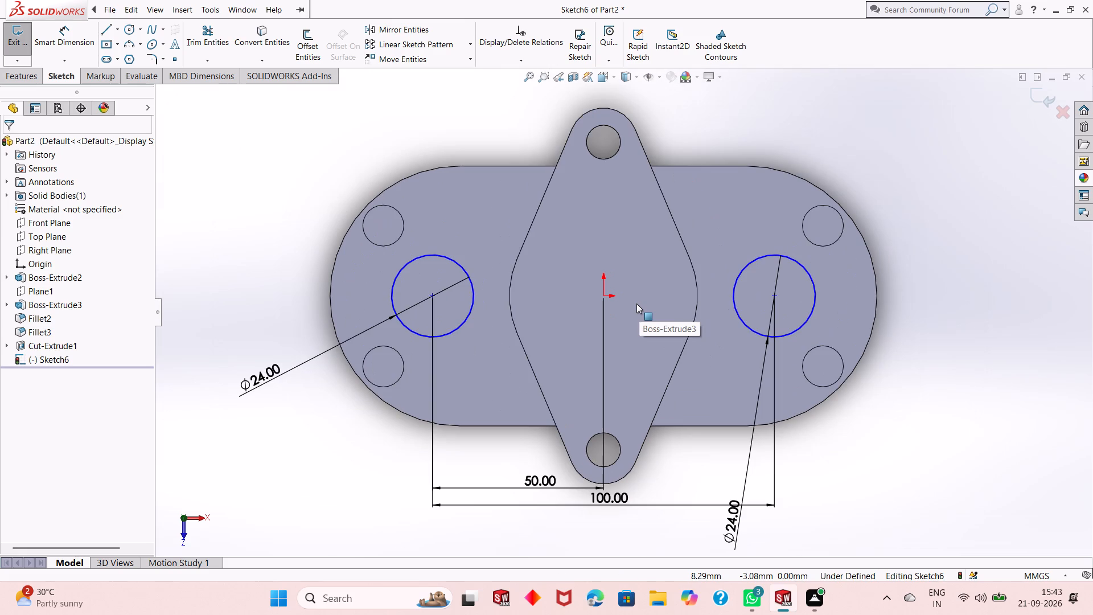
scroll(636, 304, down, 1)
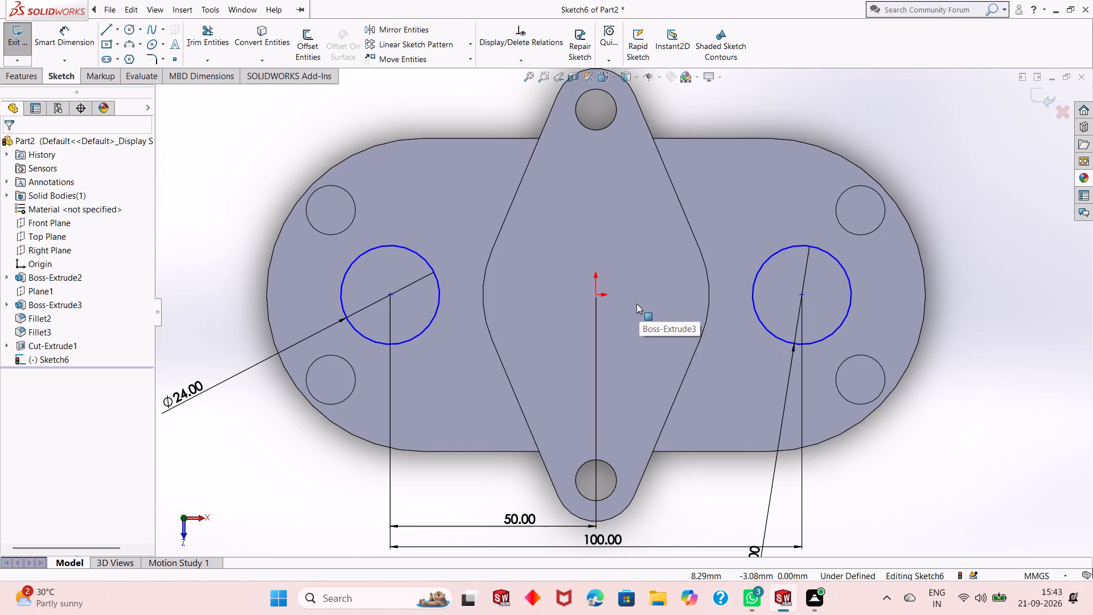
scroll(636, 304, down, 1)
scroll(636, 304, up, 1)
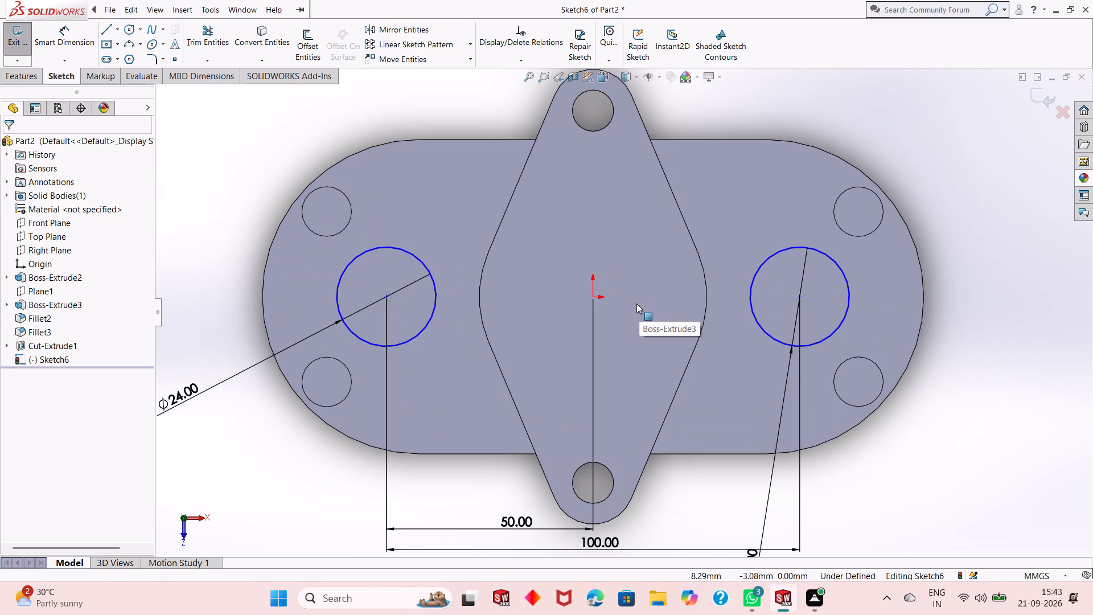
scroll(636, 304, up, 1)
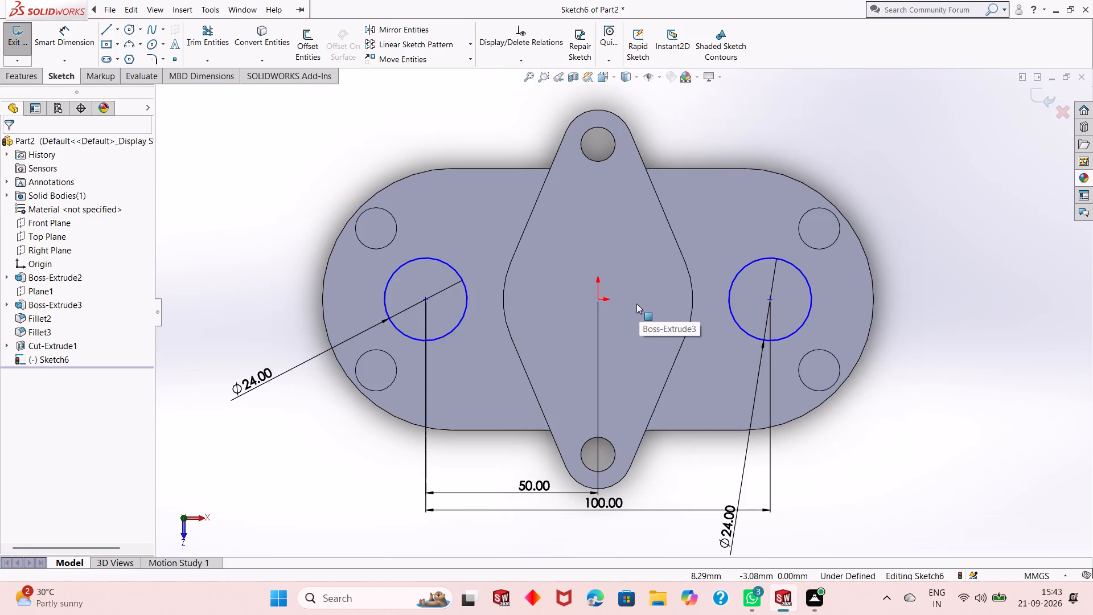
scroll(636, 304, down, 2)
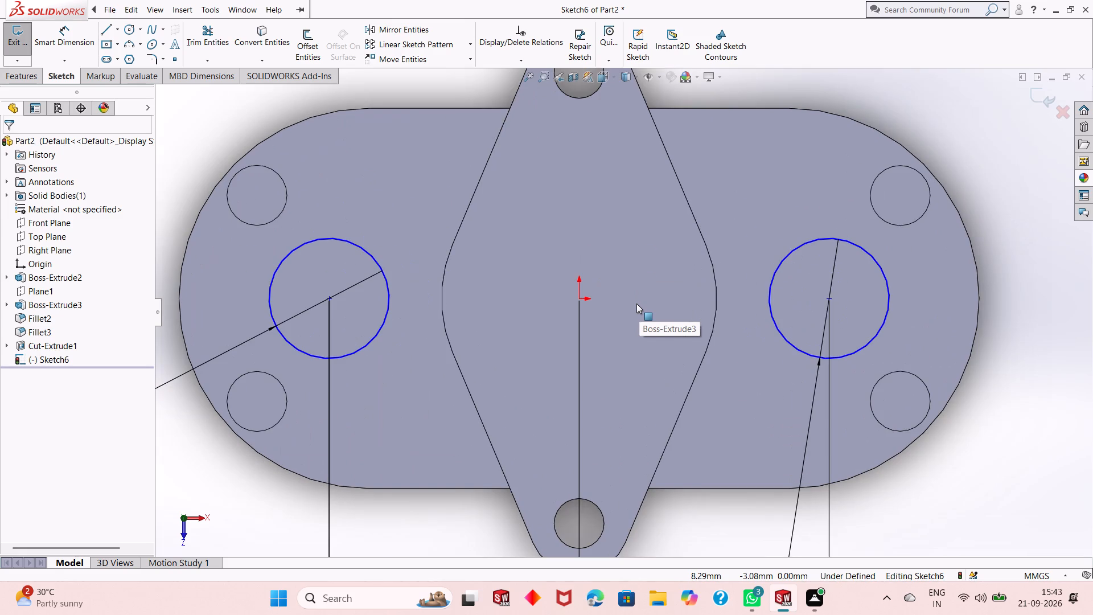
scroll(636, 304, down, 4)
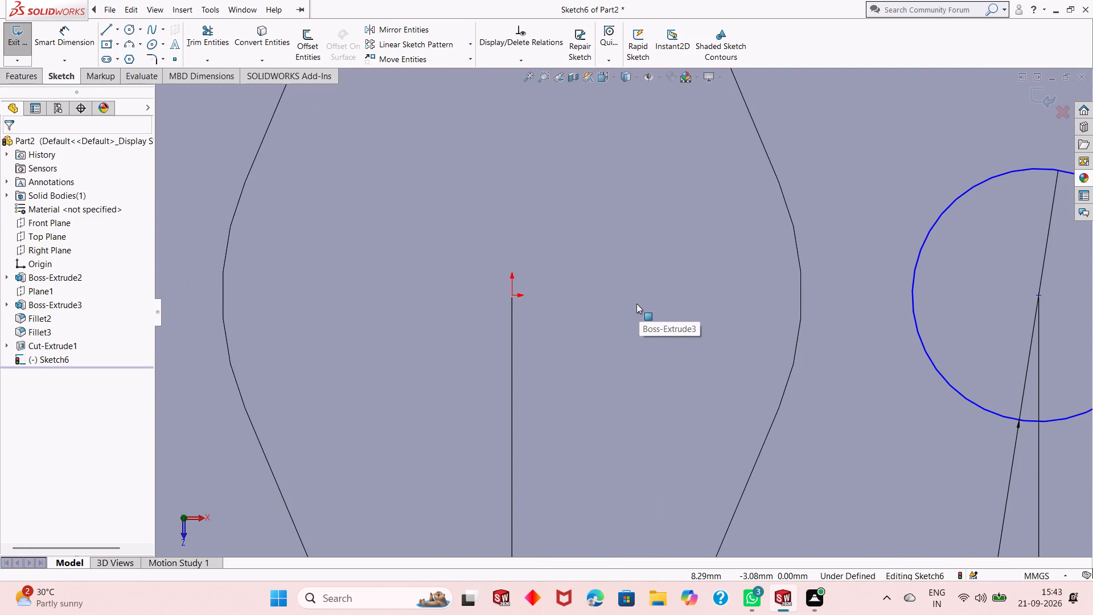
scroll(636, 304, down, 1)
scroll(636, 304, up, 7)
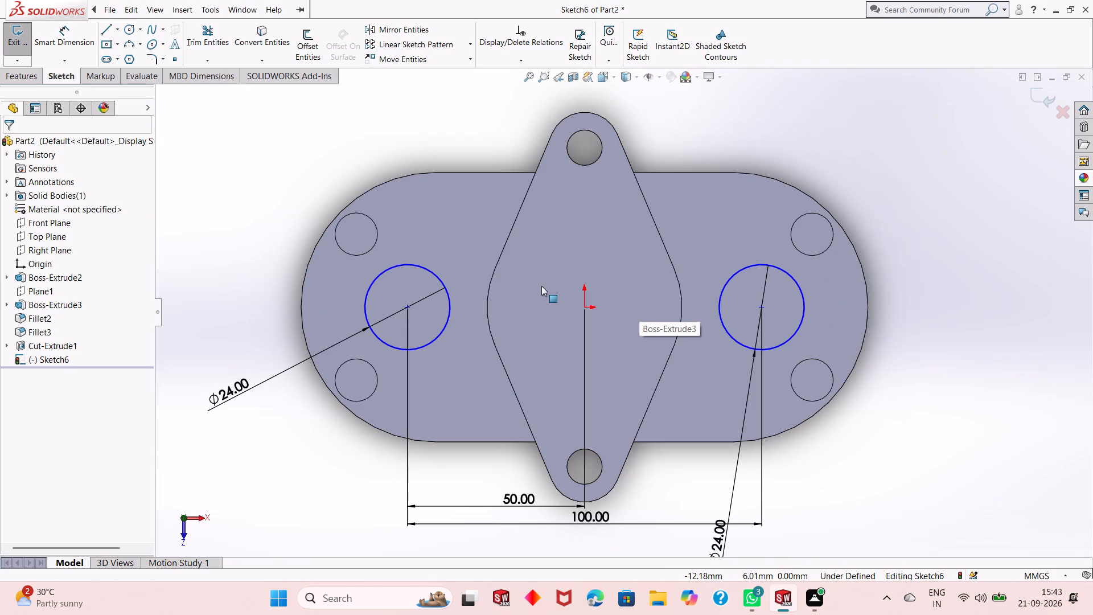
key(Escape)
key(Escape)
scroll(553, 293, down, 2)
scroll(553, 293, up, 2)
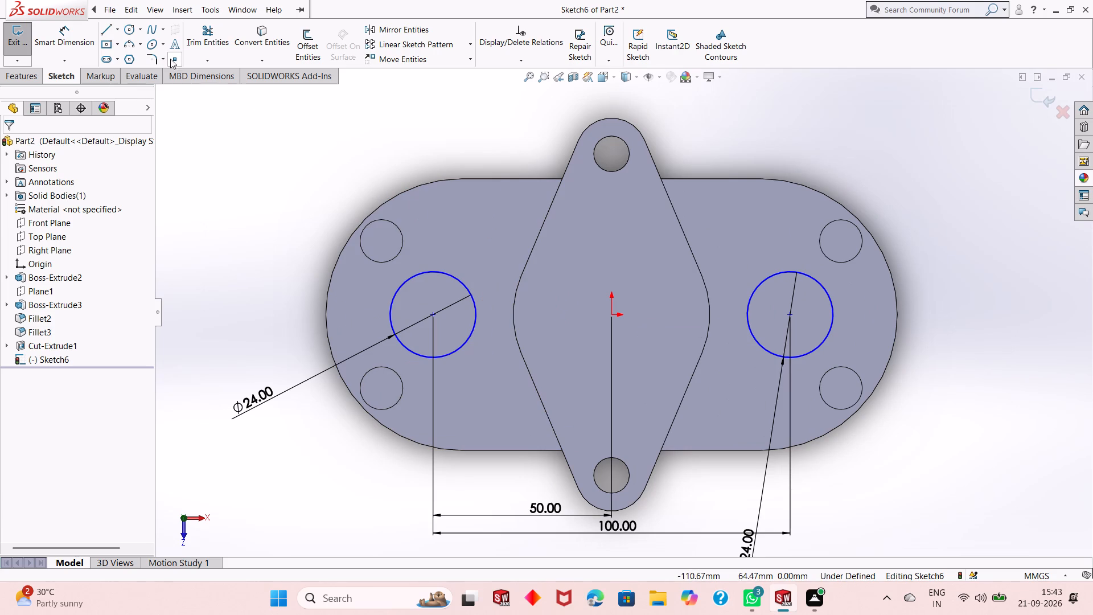
Draw a concentric circle about 14.5 mm in diameter inside the negative-X 24 mm circle.
click(132, 30)
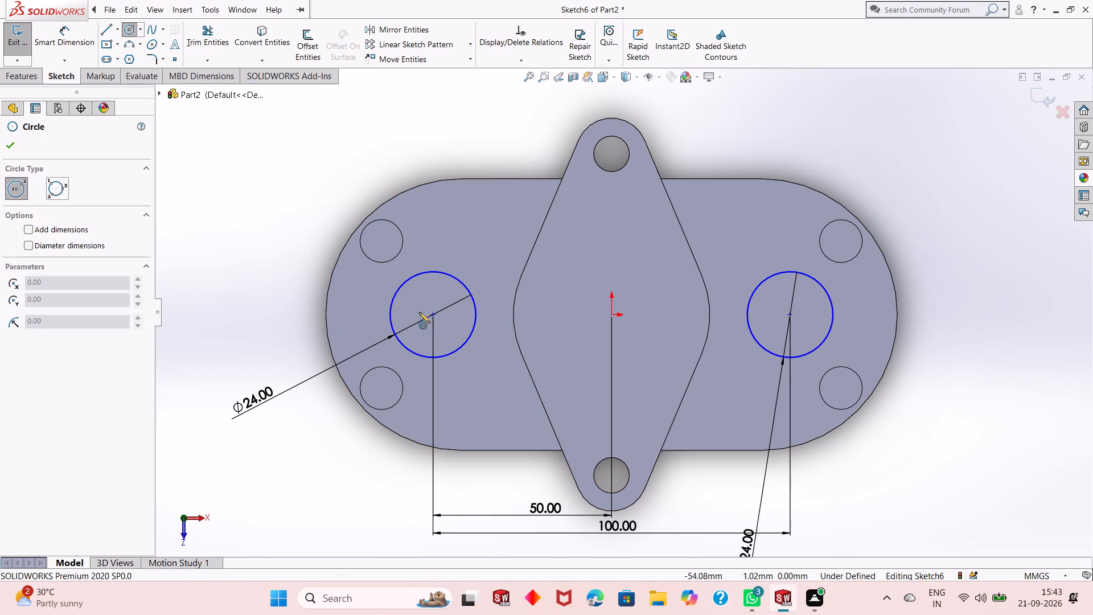
click(434, 317)
click(443, 291)
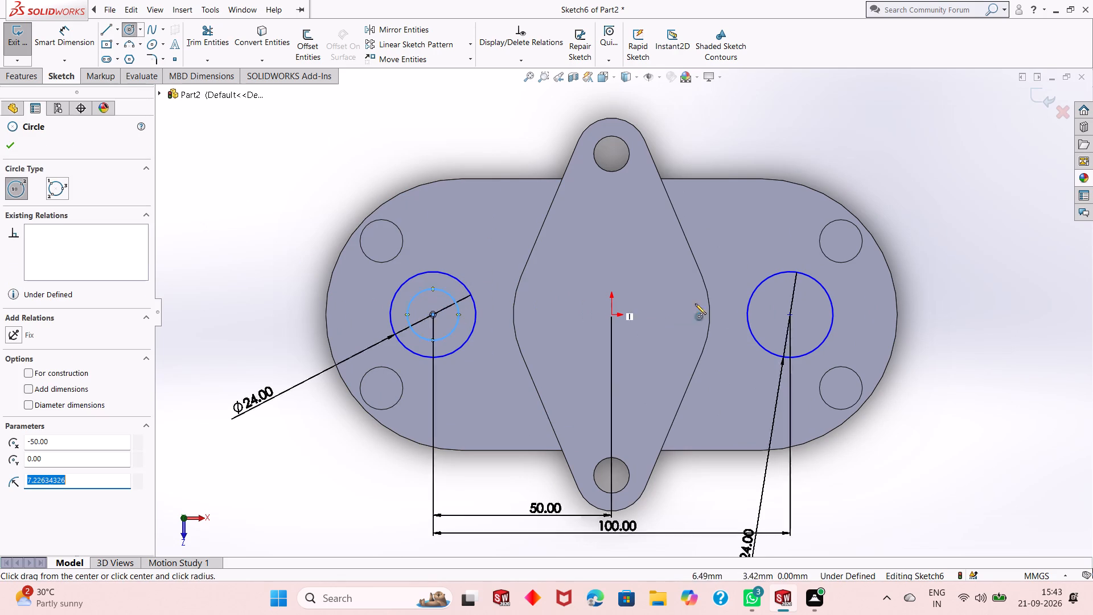
Draw a concentric circle about 14.6 mm in diameter inside the positive-X 24 mm circle.
click(791, 314)
click(807, 294)
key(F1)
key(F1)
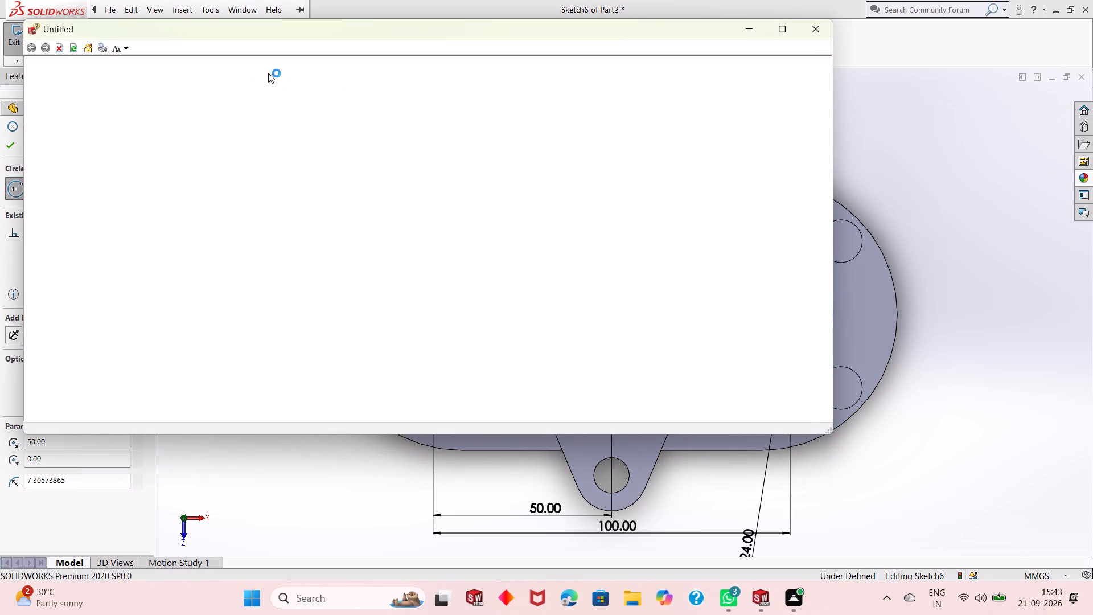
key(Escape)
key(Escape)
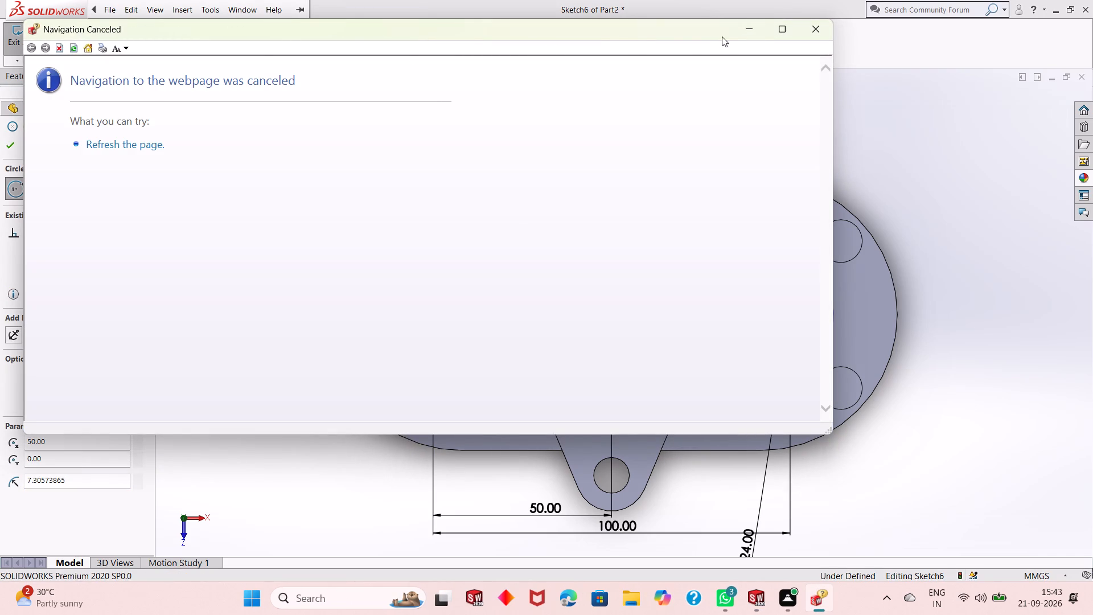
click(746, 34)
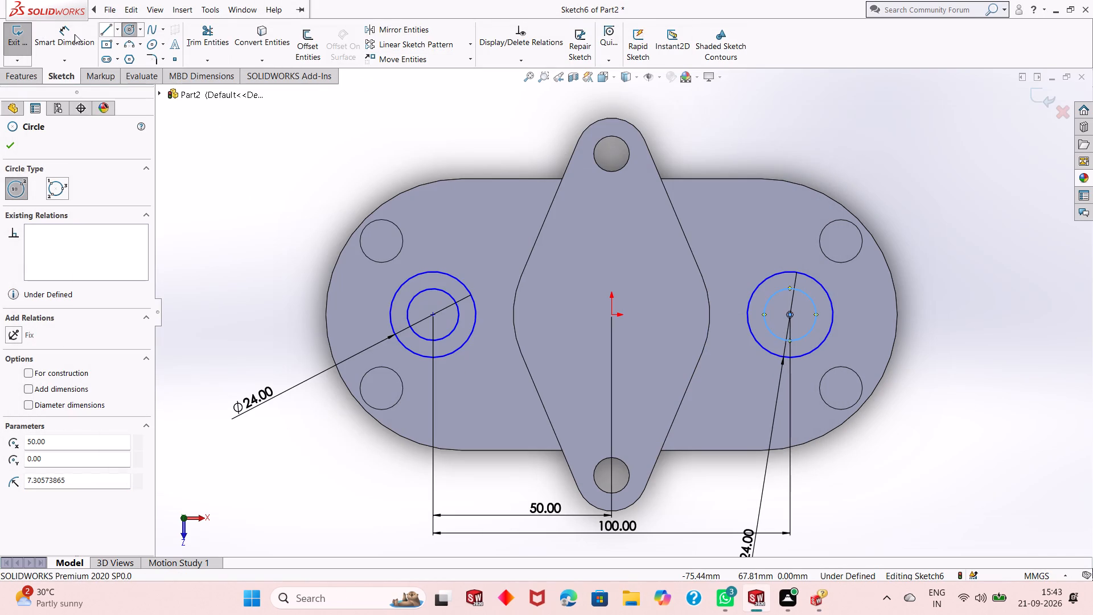
Dimension the diameters of the inner circles within both 24 mm circles as 10 mm each.
click(65, 26)
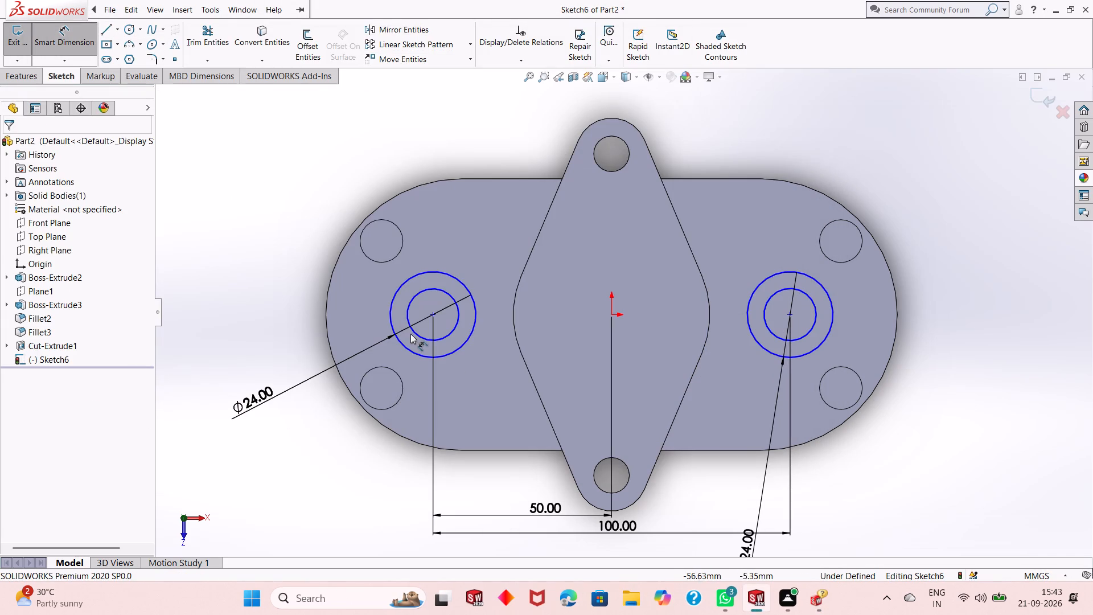
click(409, 314)
click(249, 323)
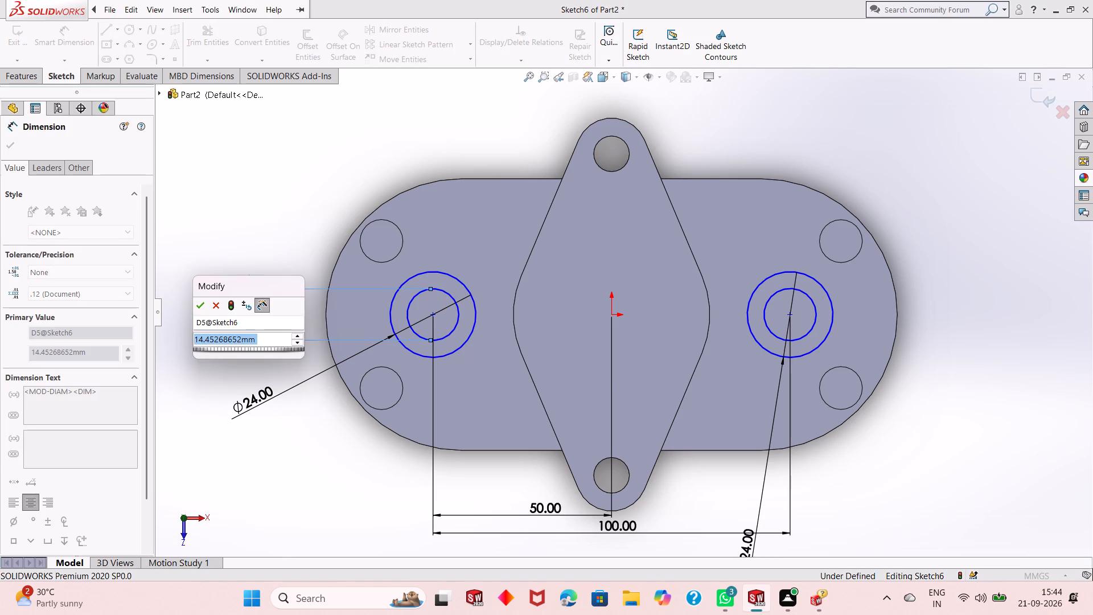
text(10)
key(Return)
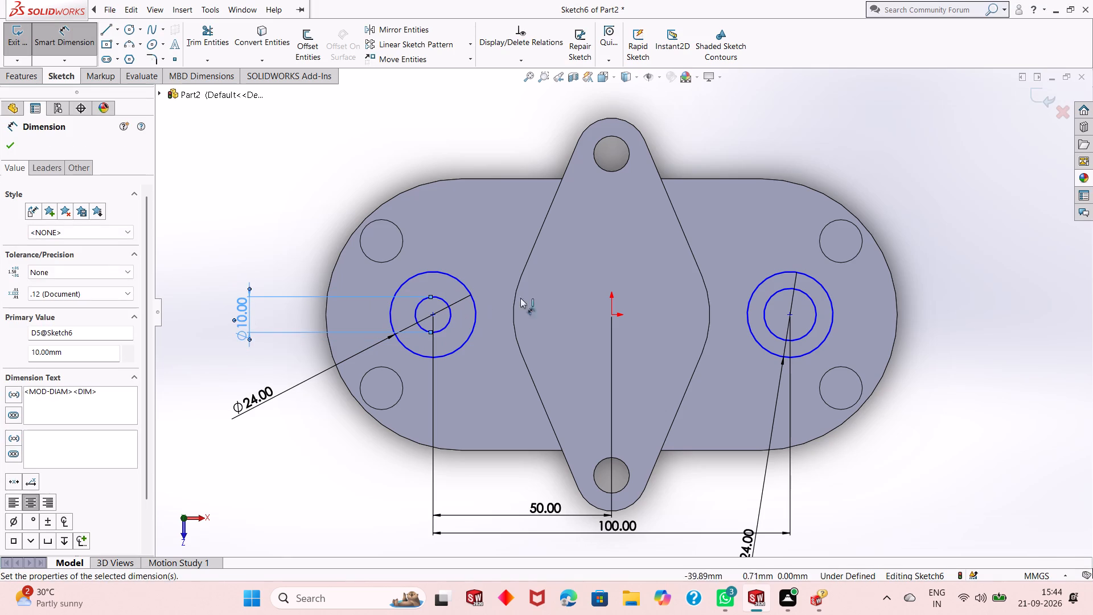
click(818, 318)
click(965, 360)
key(1)
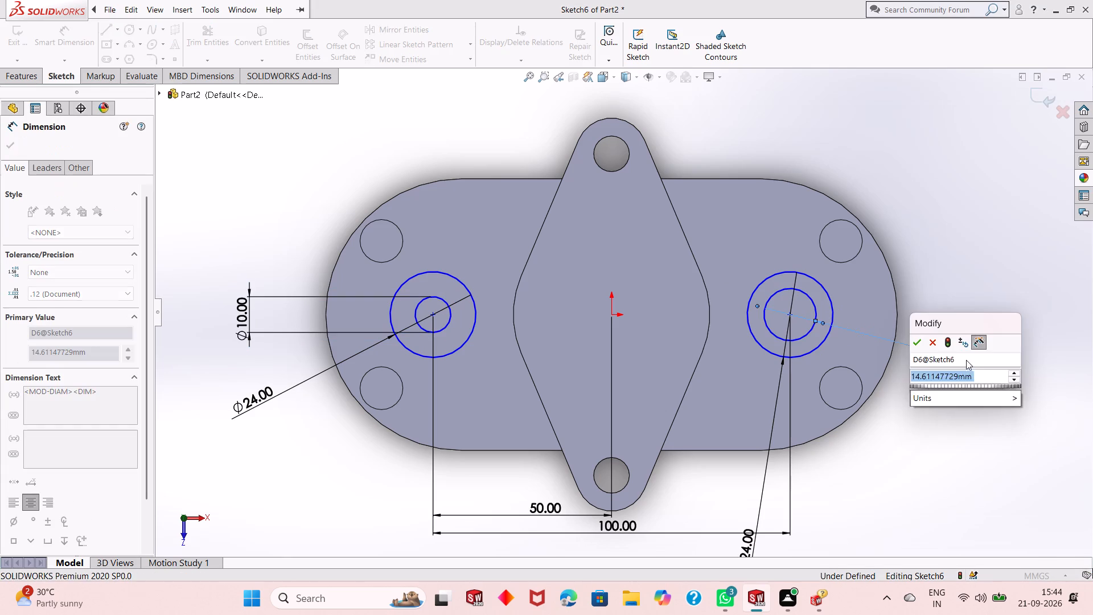
key(Return)
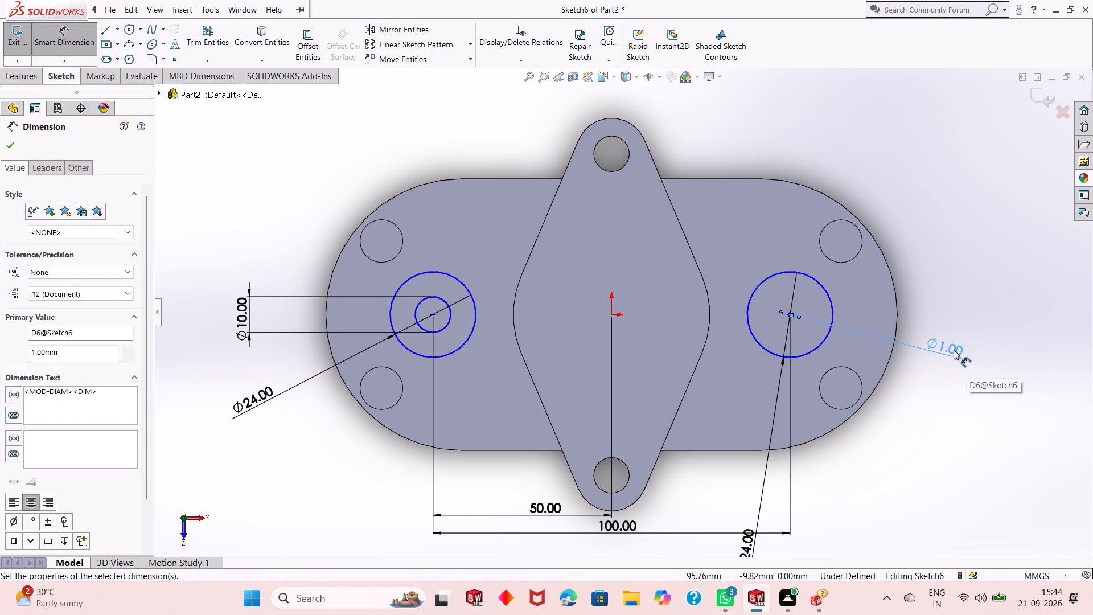
double_click(954, 350)
text(10)
key(Return)
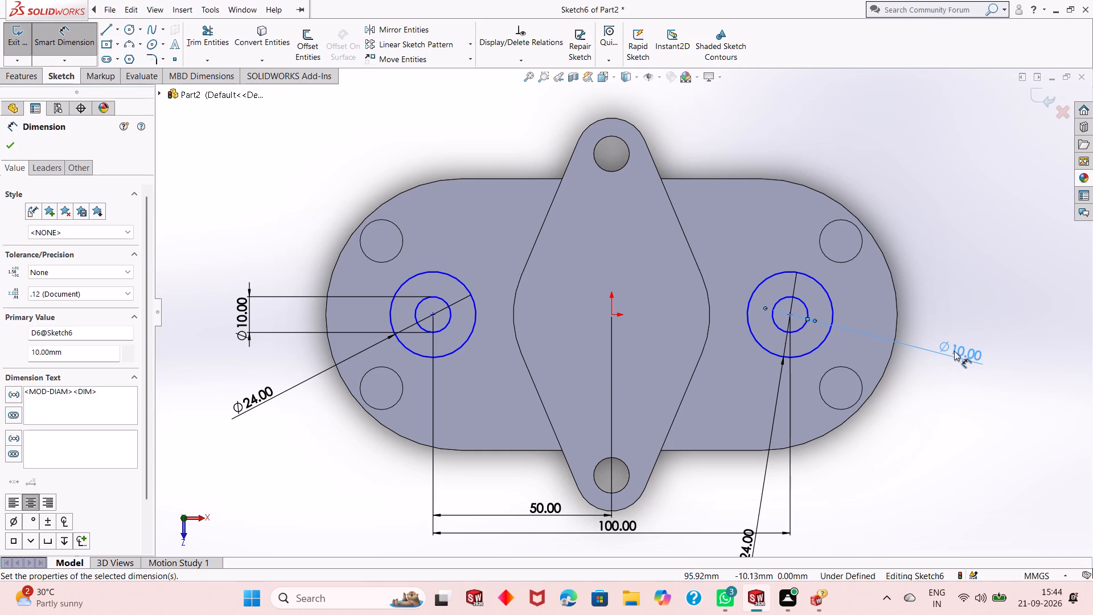
right_click(954, 350)
click(958, 384)
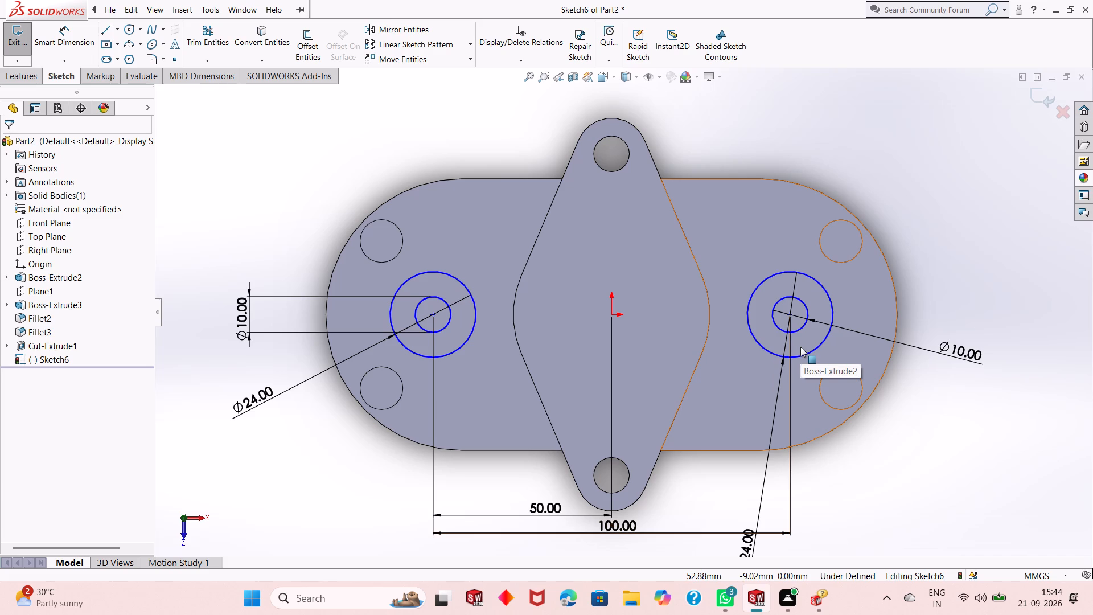
Examine the concentric circle sketch against the plate, pockets and raised flange from several angles.
scroll(780, 346, up, 4)
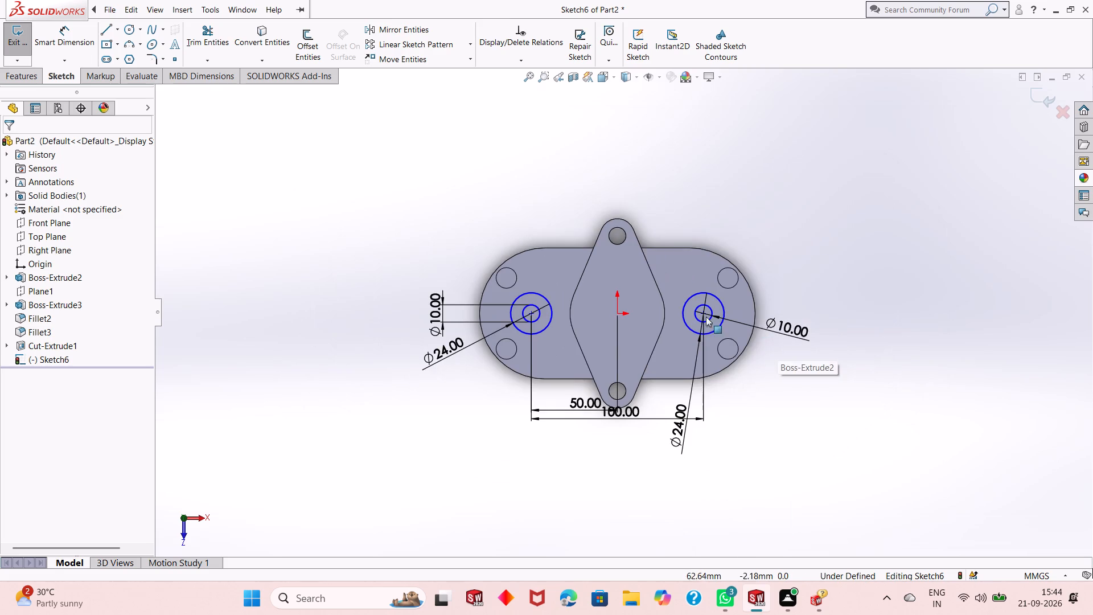
scroll(644, 317, down, 3)
scroll(644, 318, up, 1)
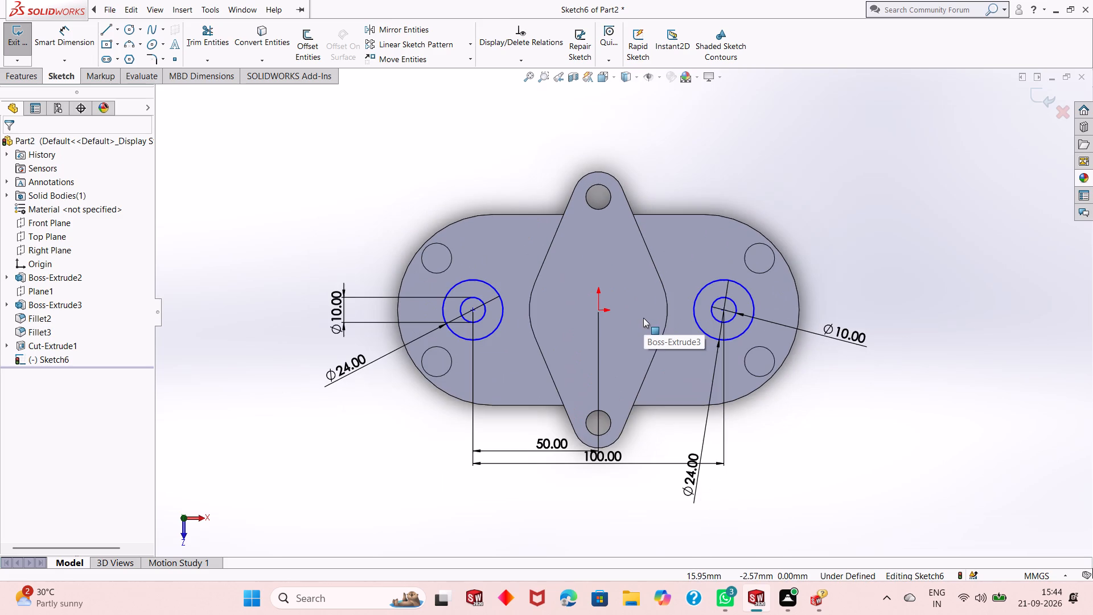
scroll(643, 318, up, 2)
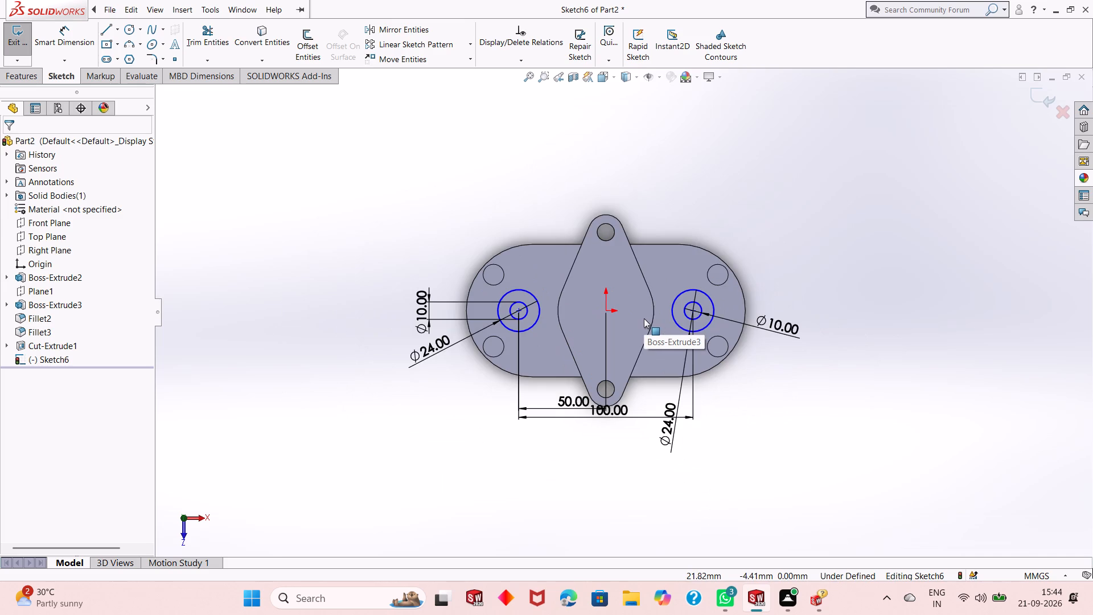
scroll(685, 307, down, 2)
scroll(529, 314, up, 1)
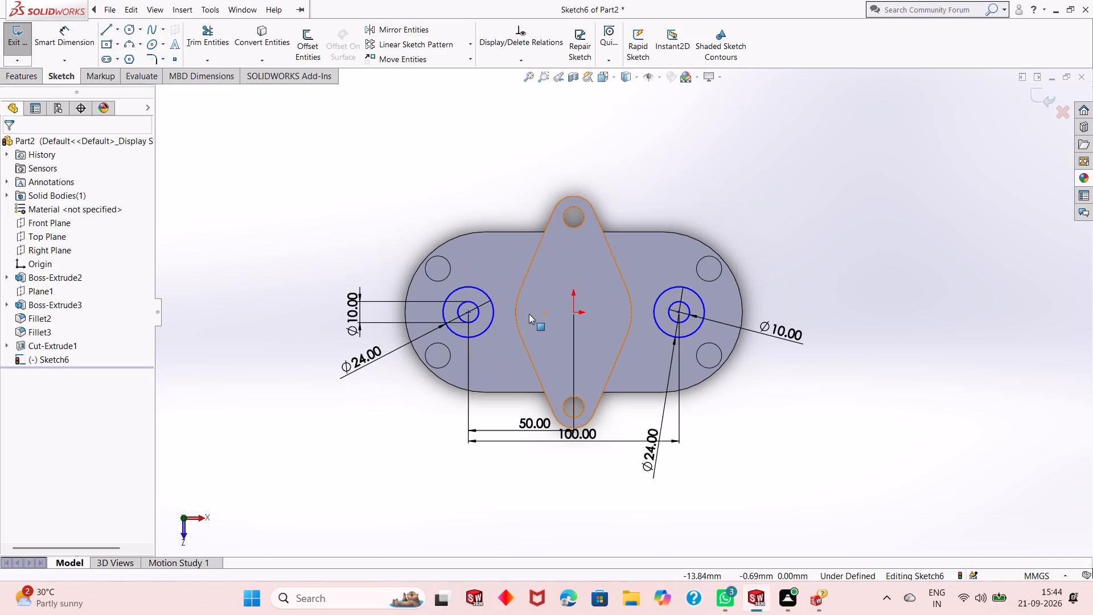
scroll(529, 314, down, 1)
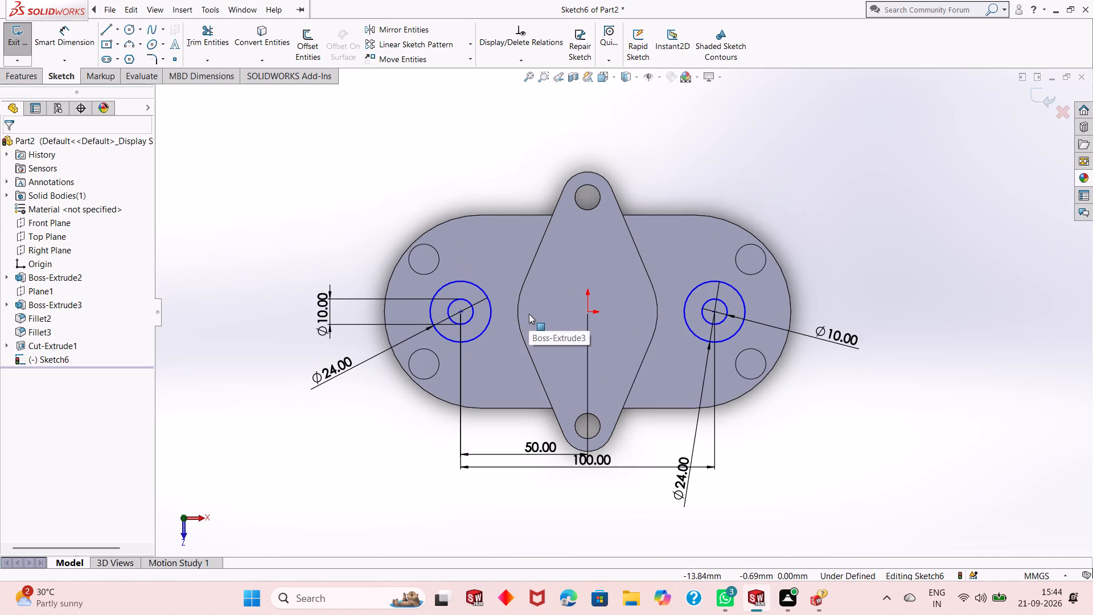
scroll(529, 314, down, 2)
scroll(529, 314, up, 2)
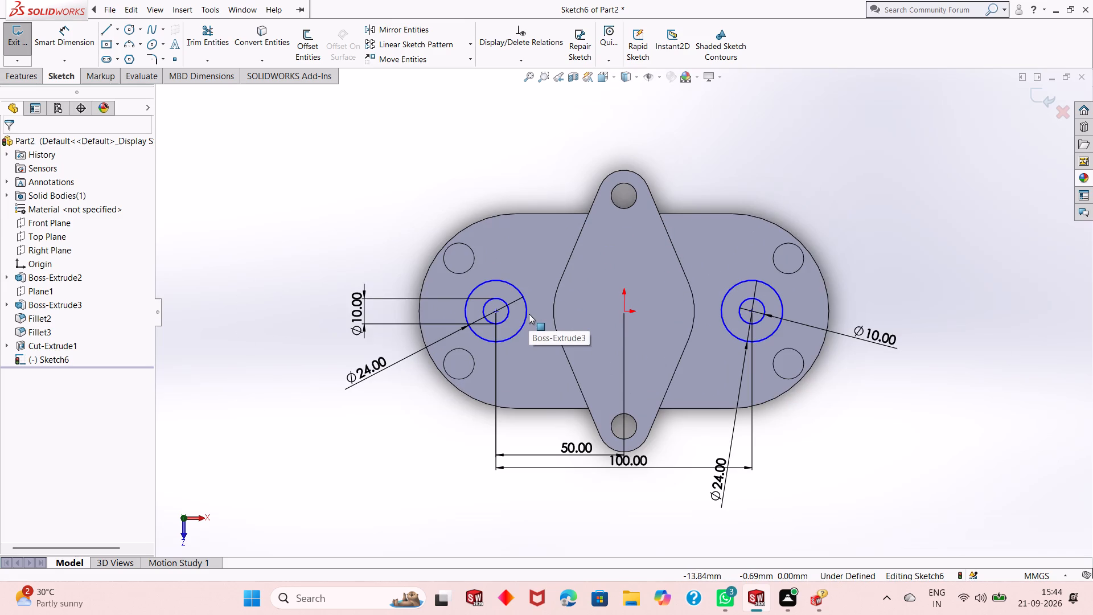
scroll(529, 314, down, 1)
scroll(529, 314, up, 1)
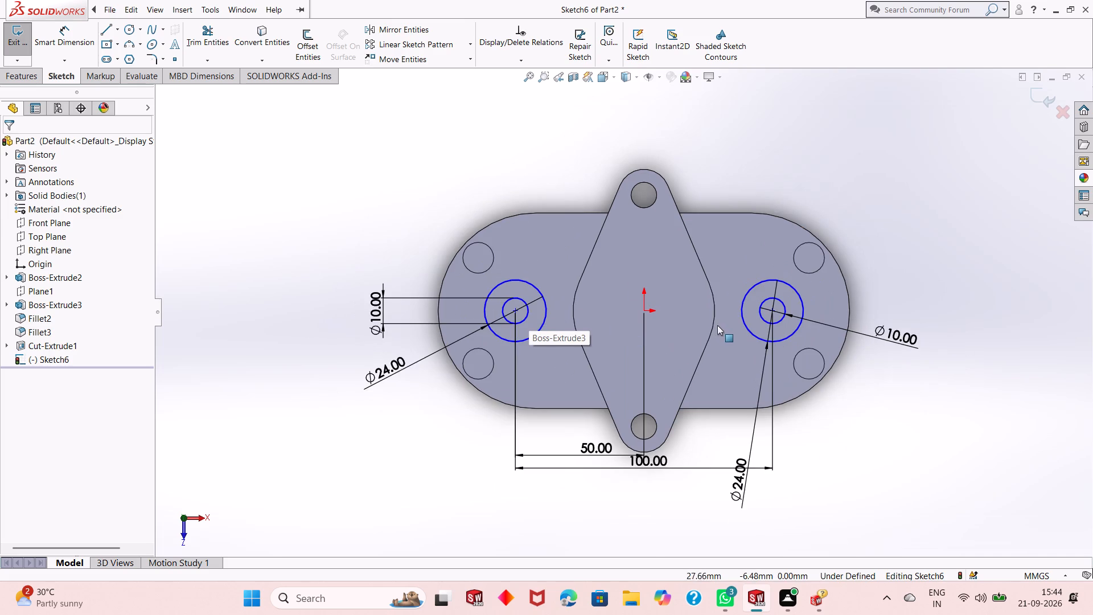
scroll(717, 325, down, 3)
scroll(565, 324, up, 2)
middle_drag(604, 357, 599, 282)
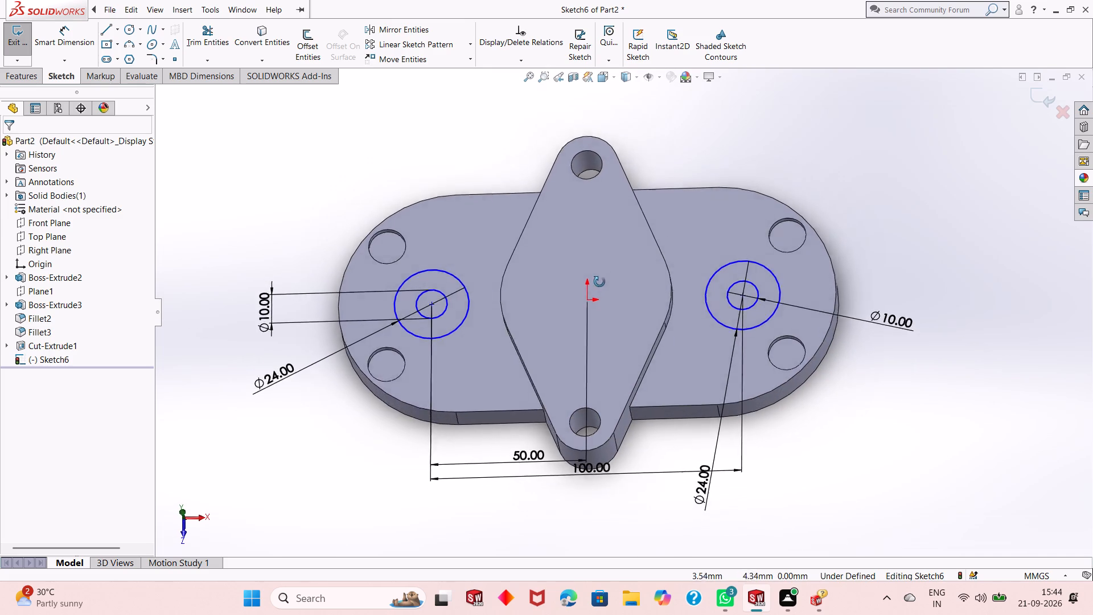
scroll(599, 281, up, 1)
middle_drag(599, 282, 602, 276)
scroll(607, 359, down, 3)
middle_drag(626, 371, 619, 335)
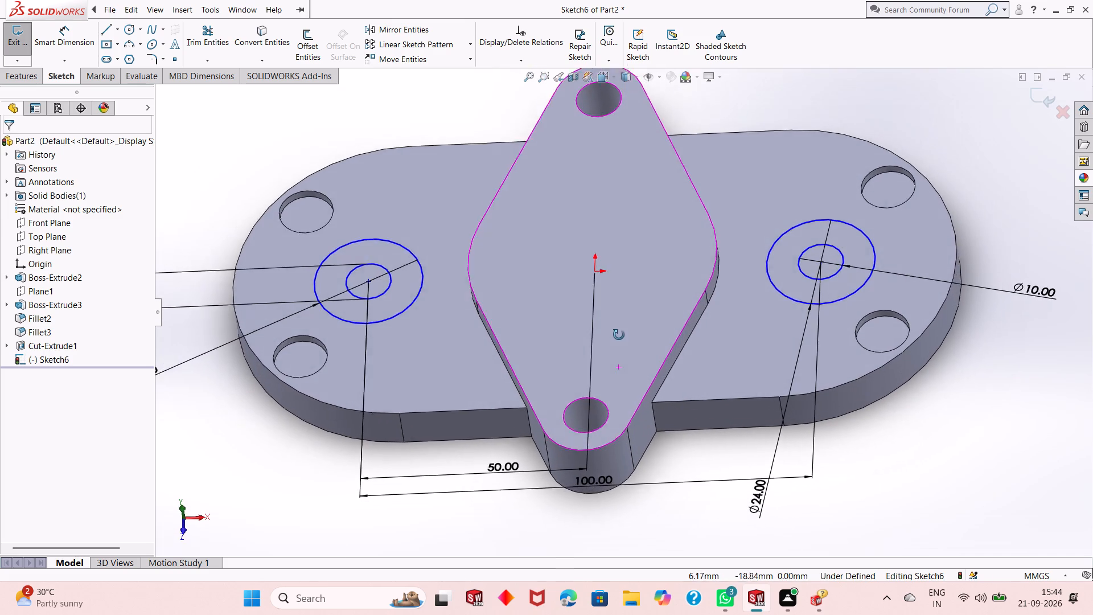
middle_drag(619, 335, 611, 313)
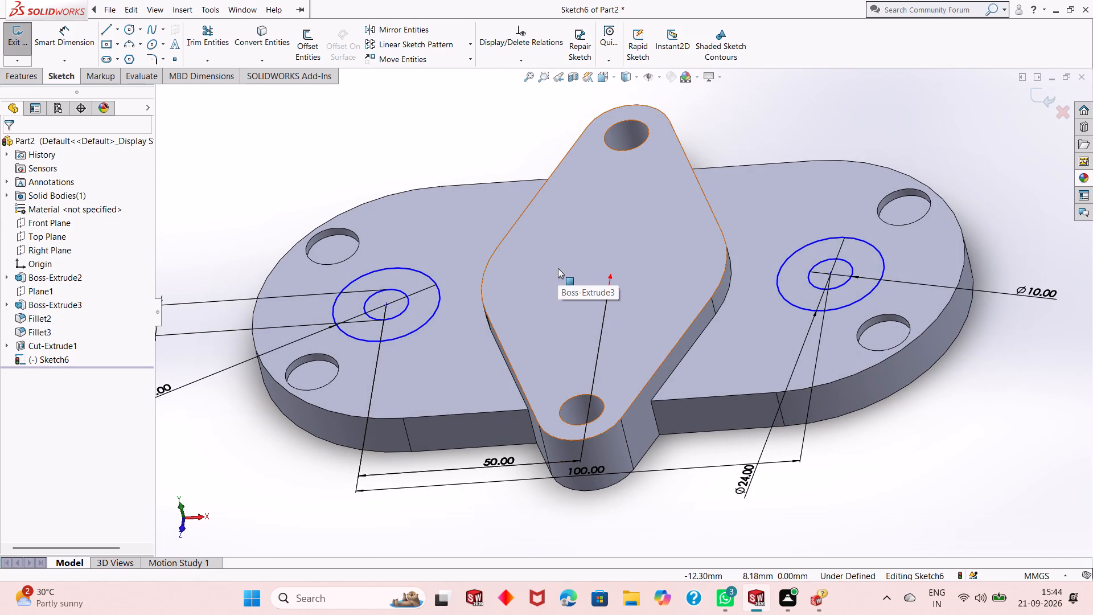
scroll(558, 268, down, 2)
scroll(563, 297, up, 1)
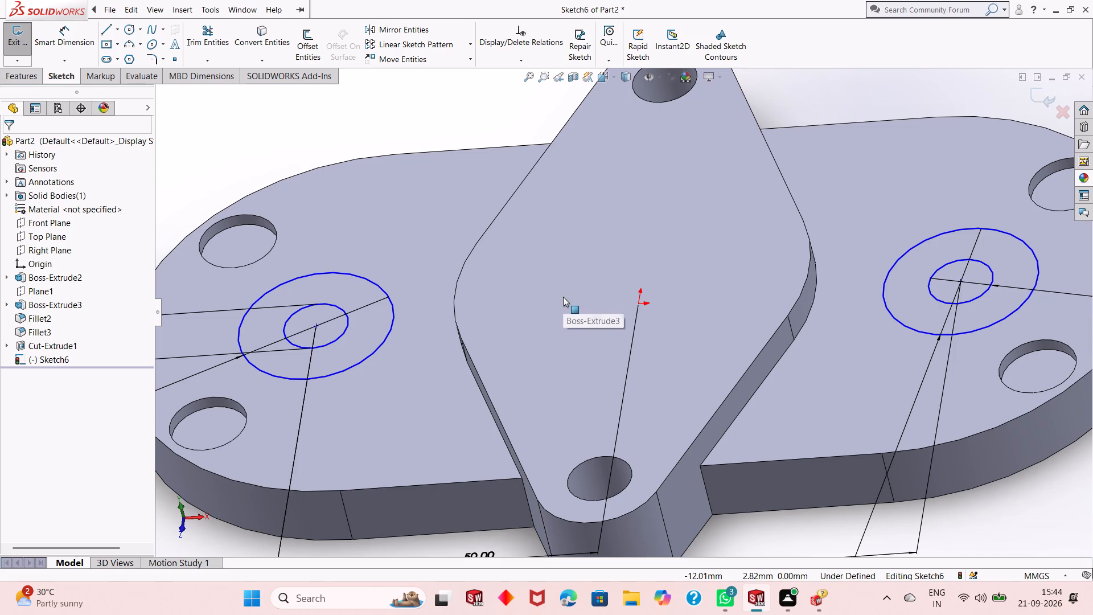
scroll(619, 366, down, 1)
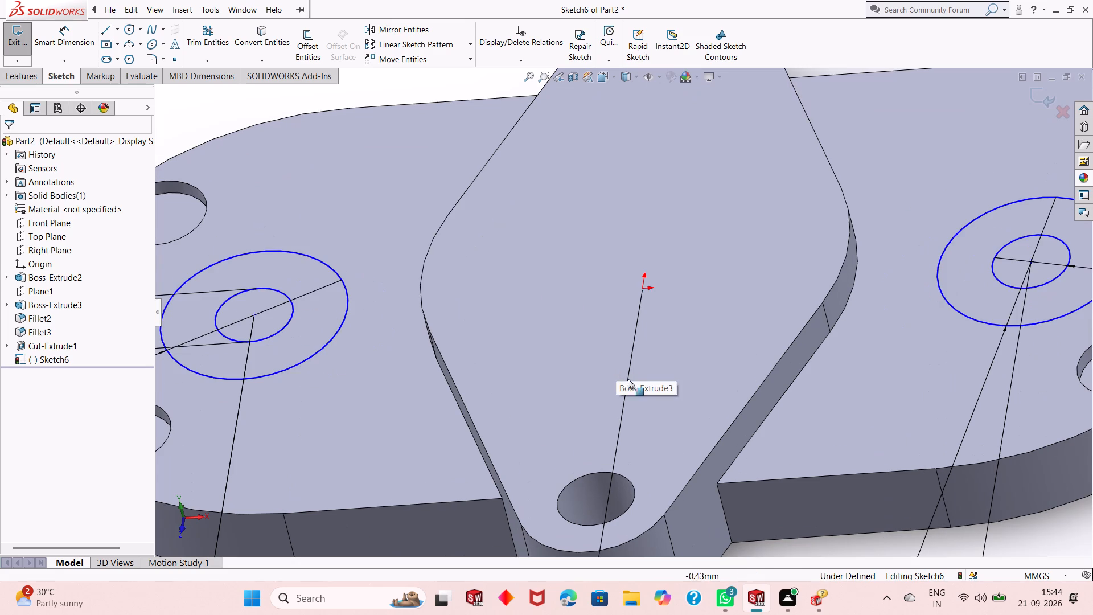
scroll(634, 383, up, 1)
middle_drag(704, 450, 703, 450)
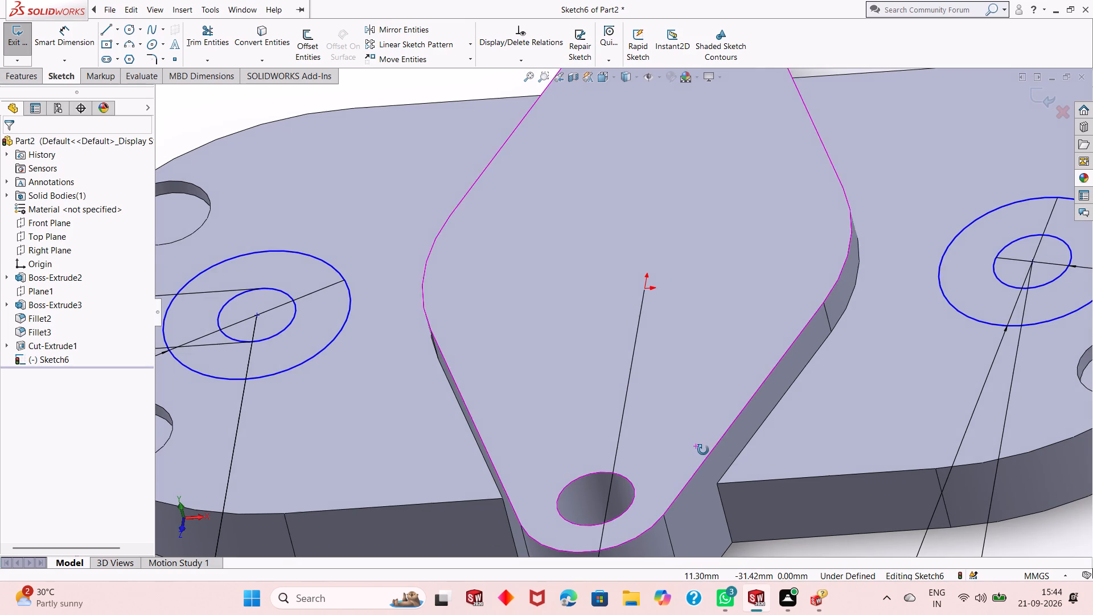
middle_drag(703, 450, 708, 421)
scroll(672, 419, up, 5)
middle_drag(624, 333, 632, 359)
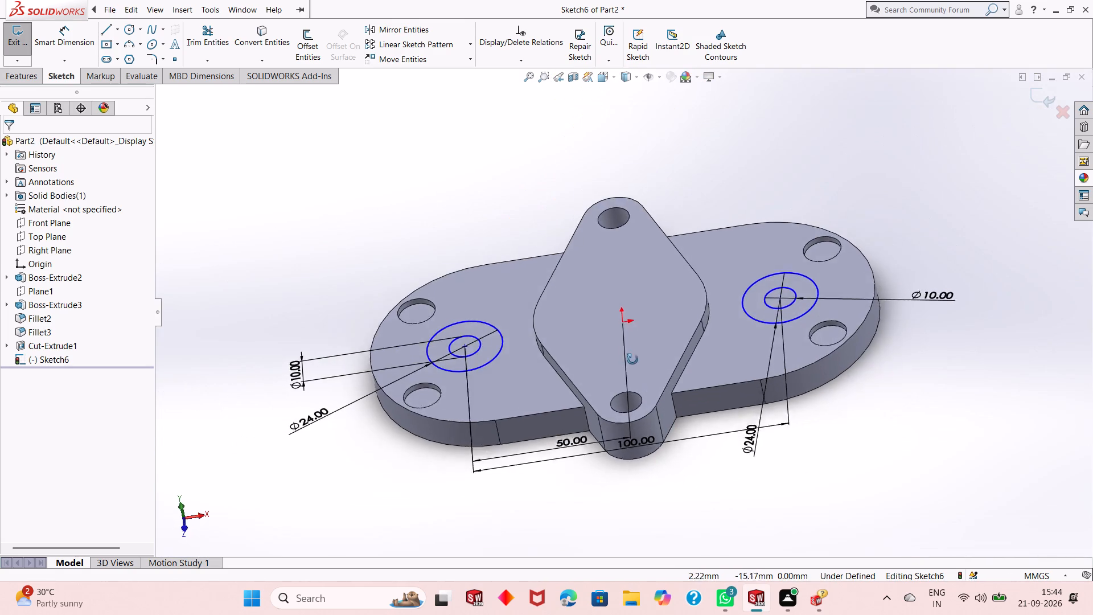
middle_drag(632, 359, 642, 400)
scroll(598, 288, down, 3)
scroll(598, 288, up, 1)
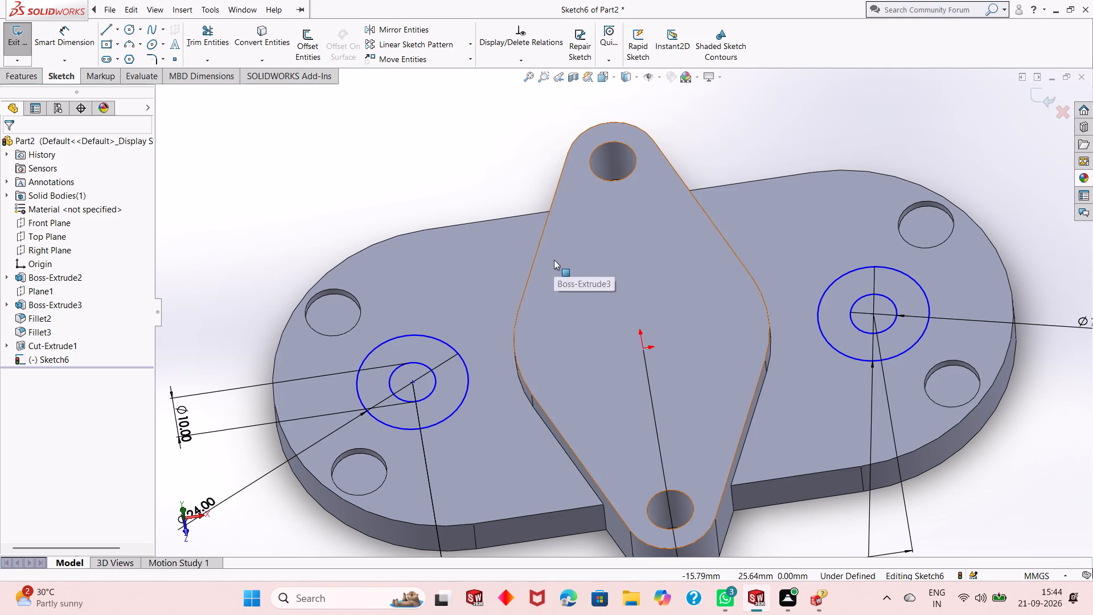
Facing the sketch plane, draw a circle about 67.4 mm in diameter centered on the origin.
key(ctrl+8)
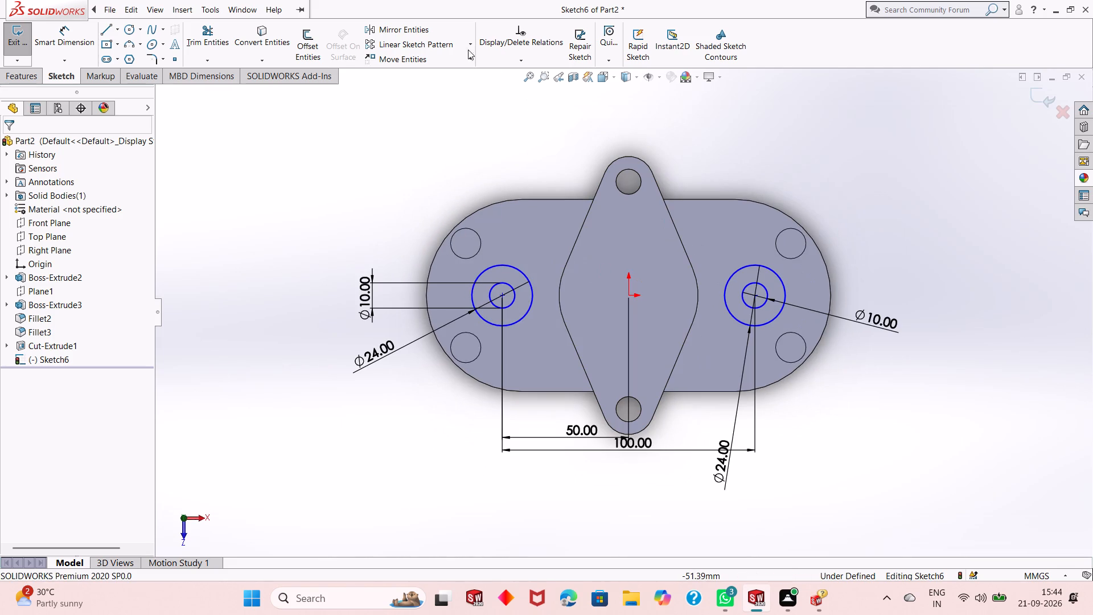
click(135, 30)
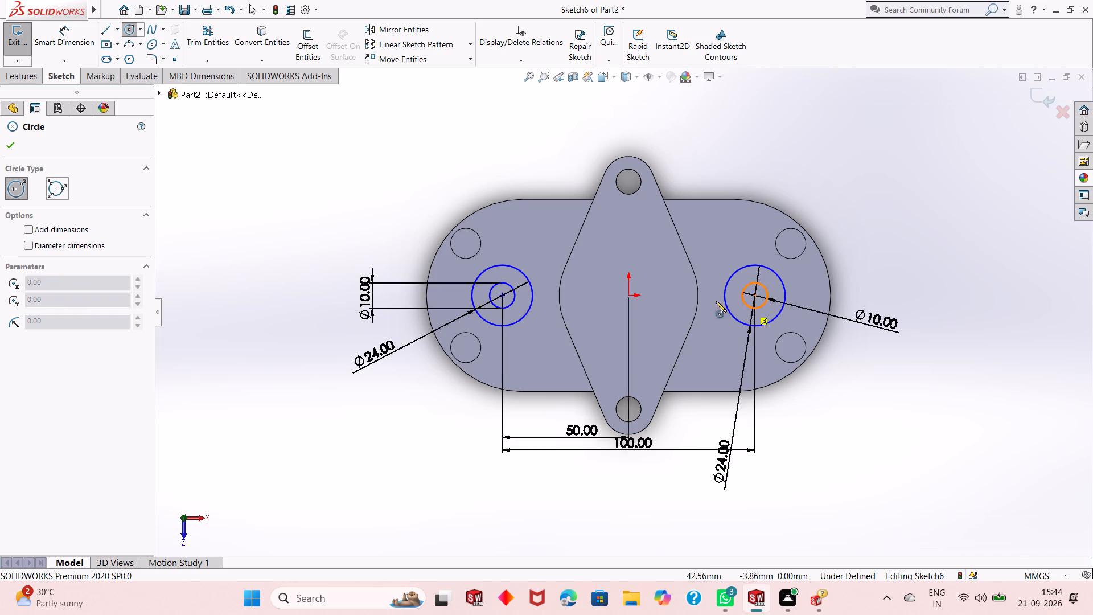
click(630, 295)
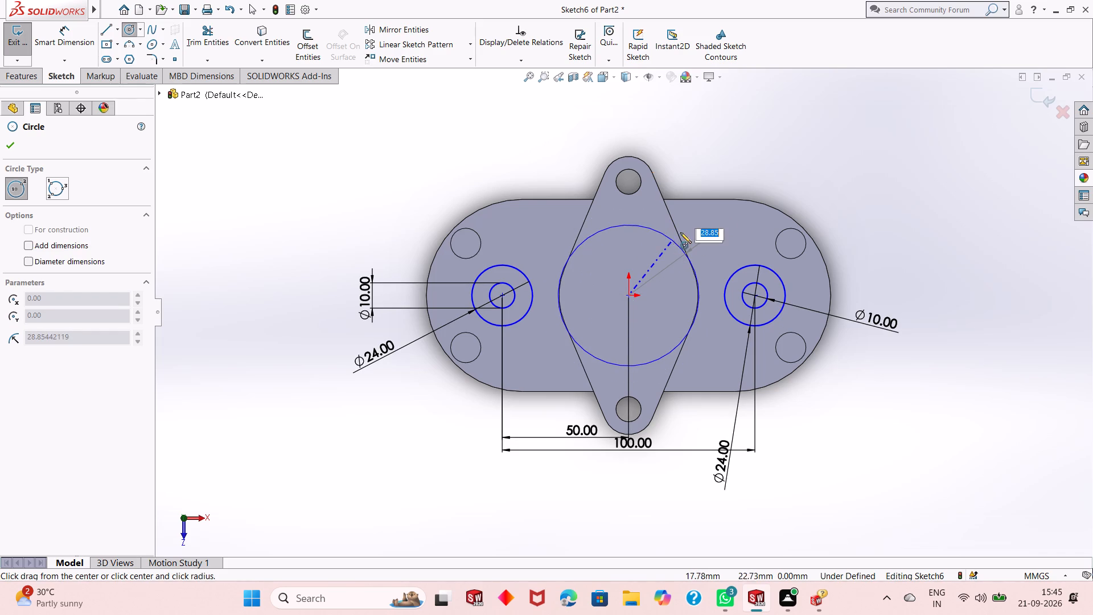
click(684, 231)
right_click(684, 231)
click(711, 238)
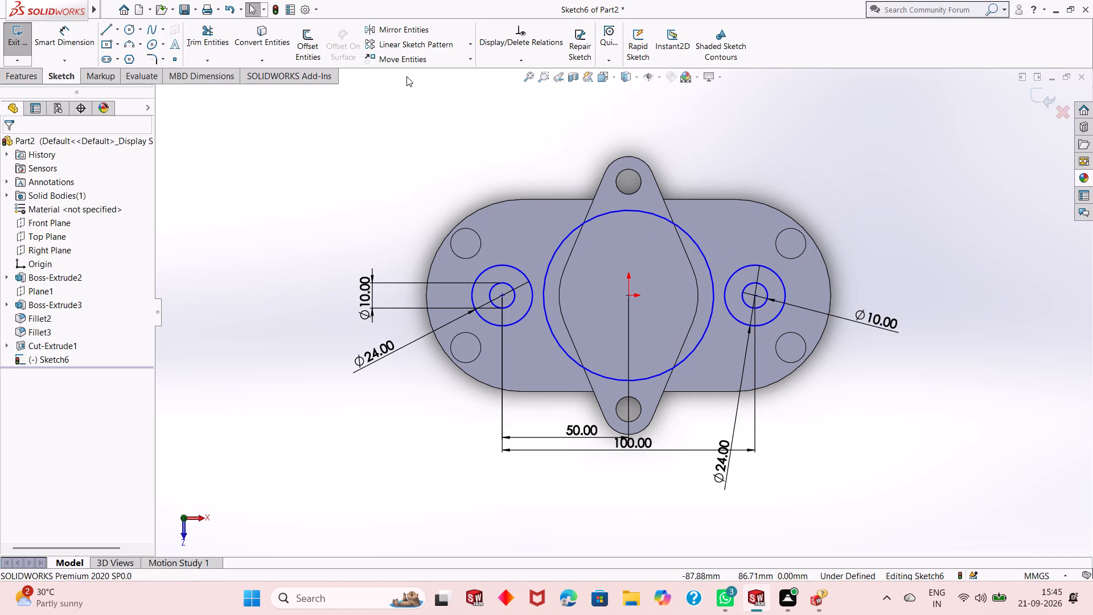
Dimension the diameter of the origin-centered circle as 55 mm.
click(68, 40)
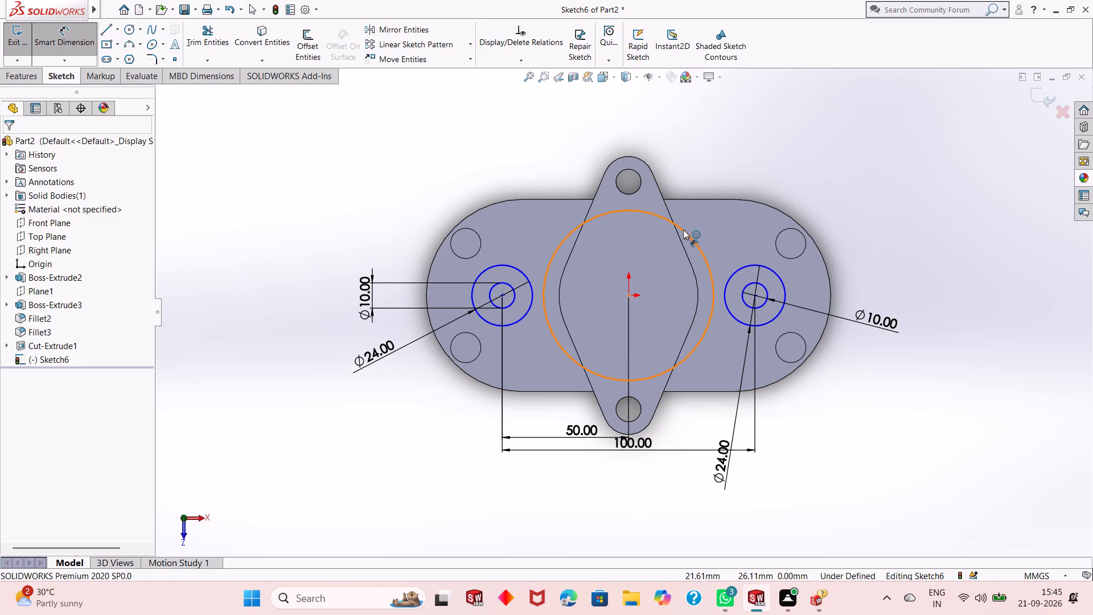
click(683, 229)
click(705, 104)
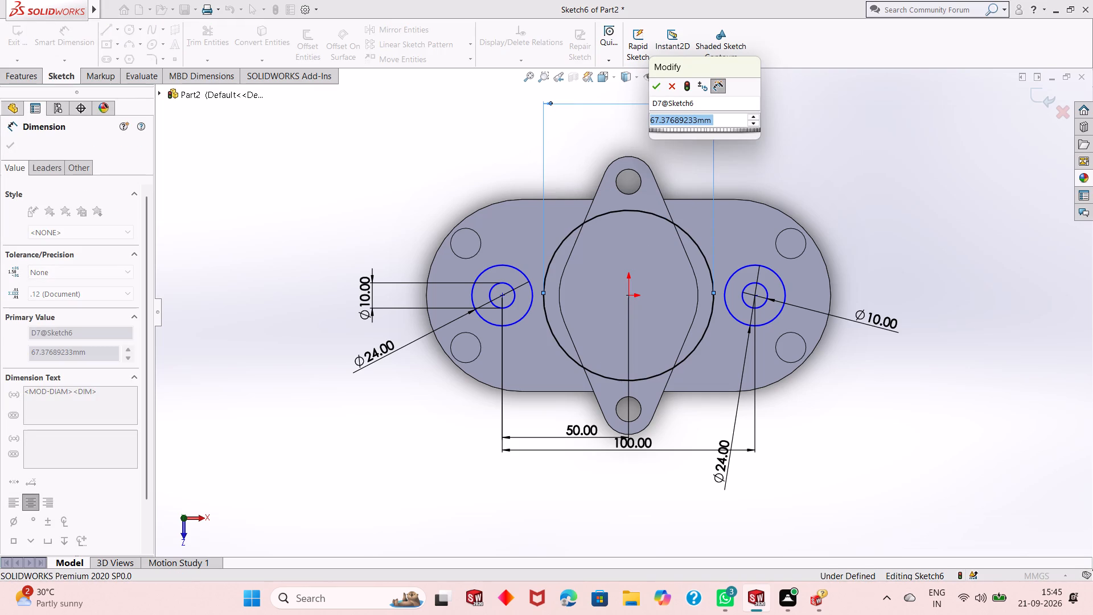
text(55)
key(Return)
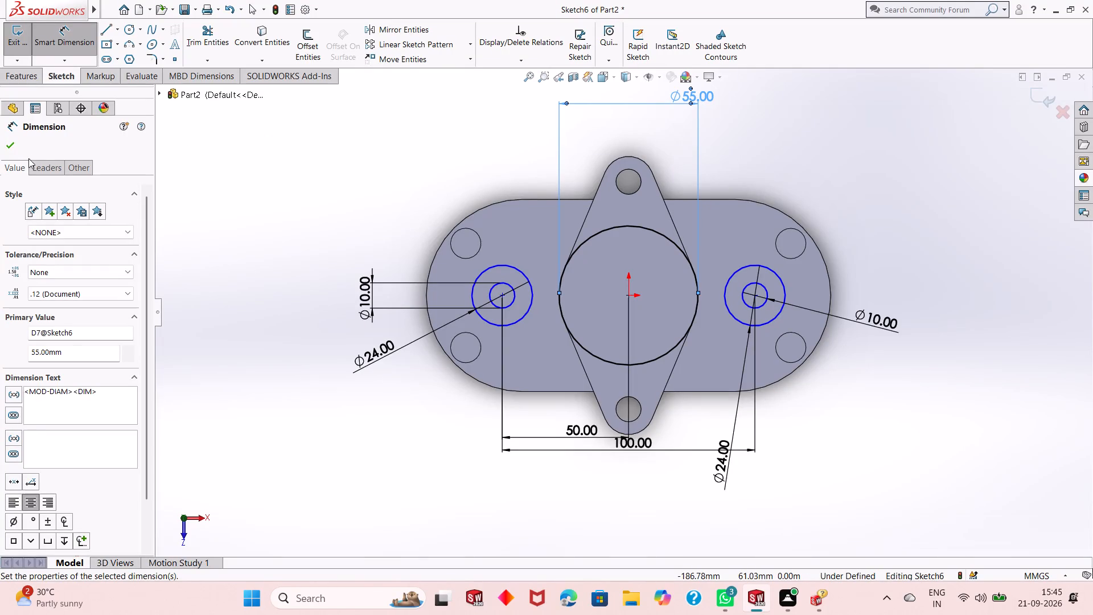
click(2, 148)
Sketch a line about 47.5 mm long joining the positive-Z sides of the negative-X 24 mm circle and the central 55 mm circle.
click(103, 31)
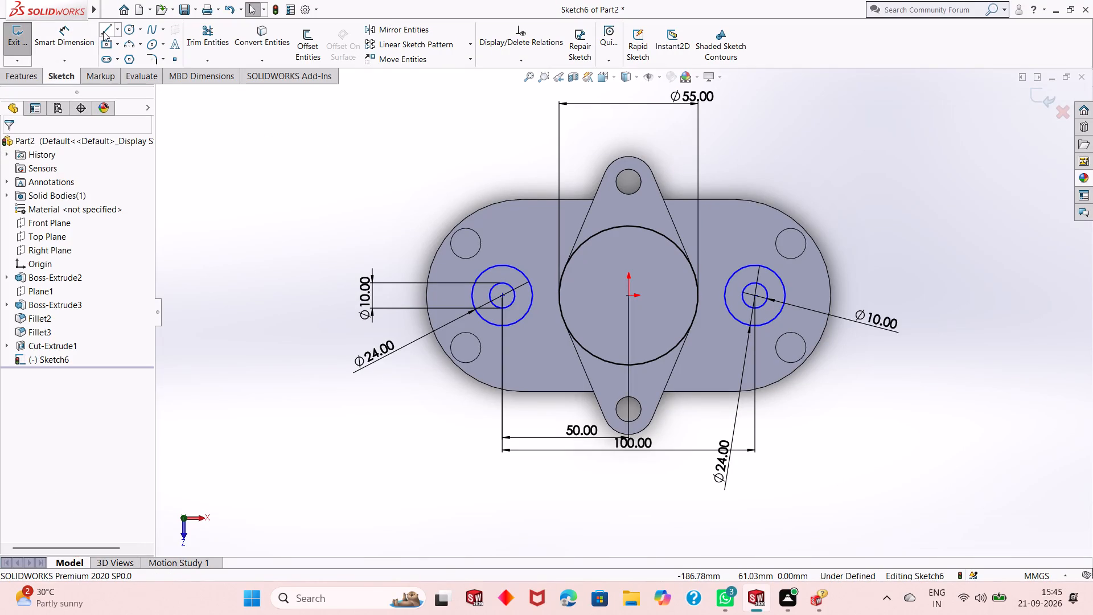
click(495, 326)
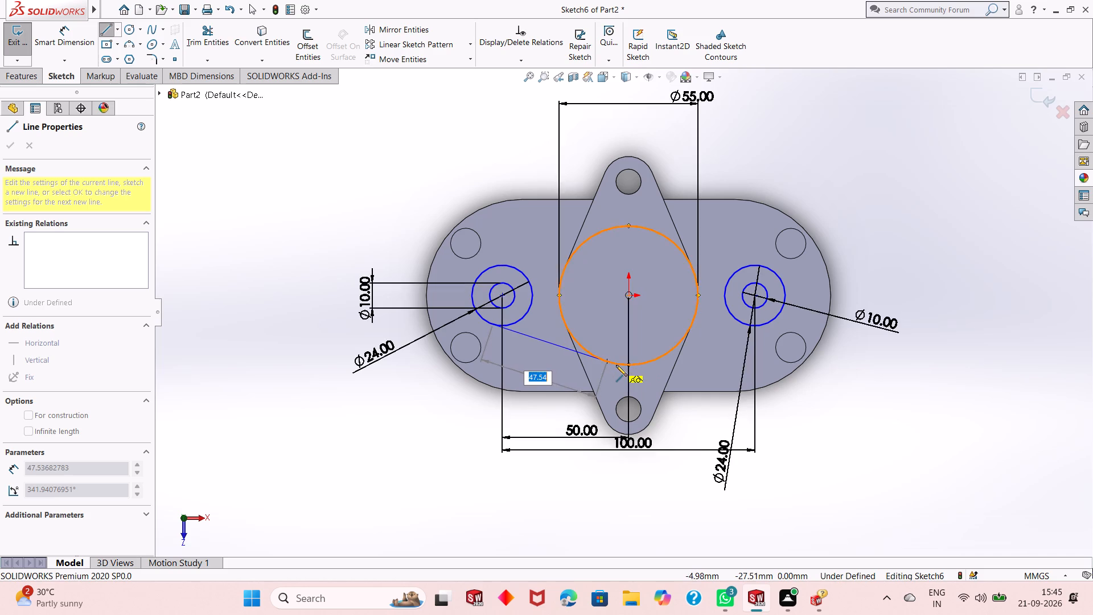
click(616, 365)
right_click(616, 366)
click(630, 371)
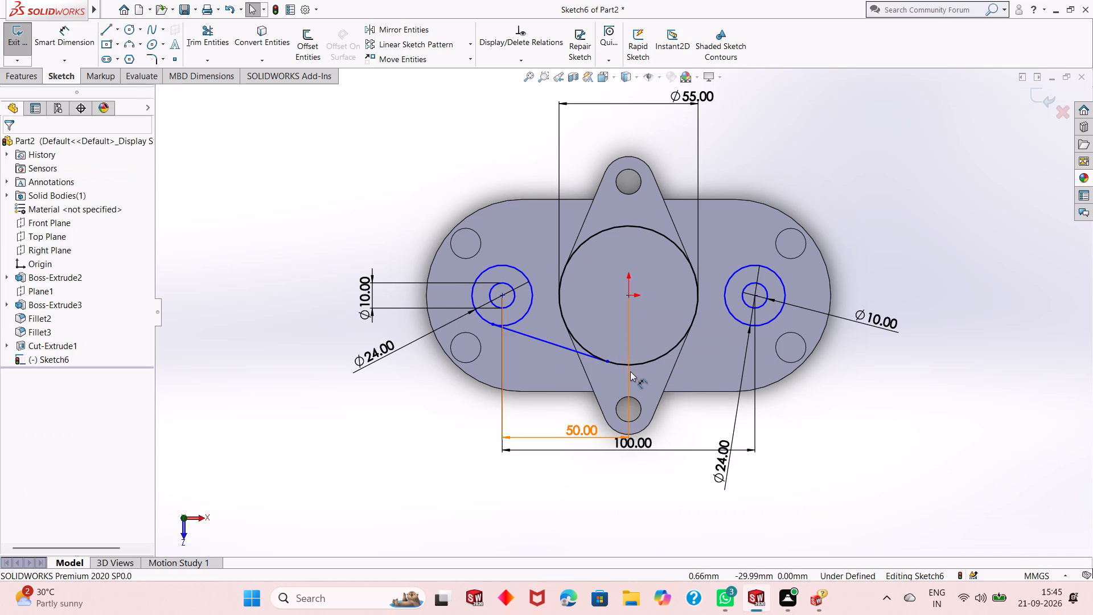
Sketch a line about 47.5 mm long joining the negative-Z sides of the negative-X 24 mm circle and the central 55 mm circle.
click(99, 28)
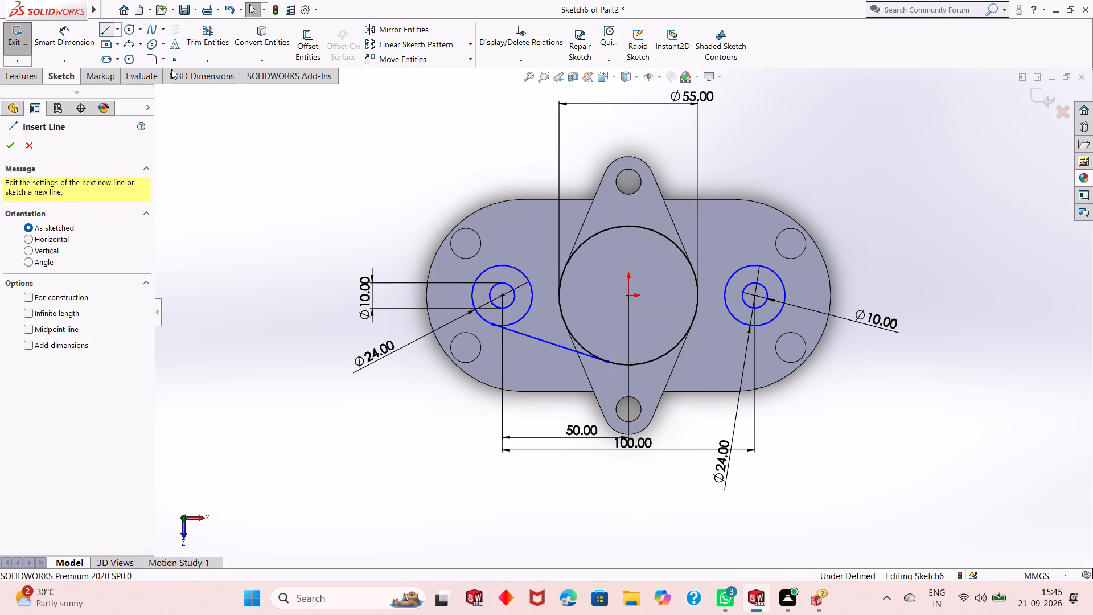
click(494, 266)
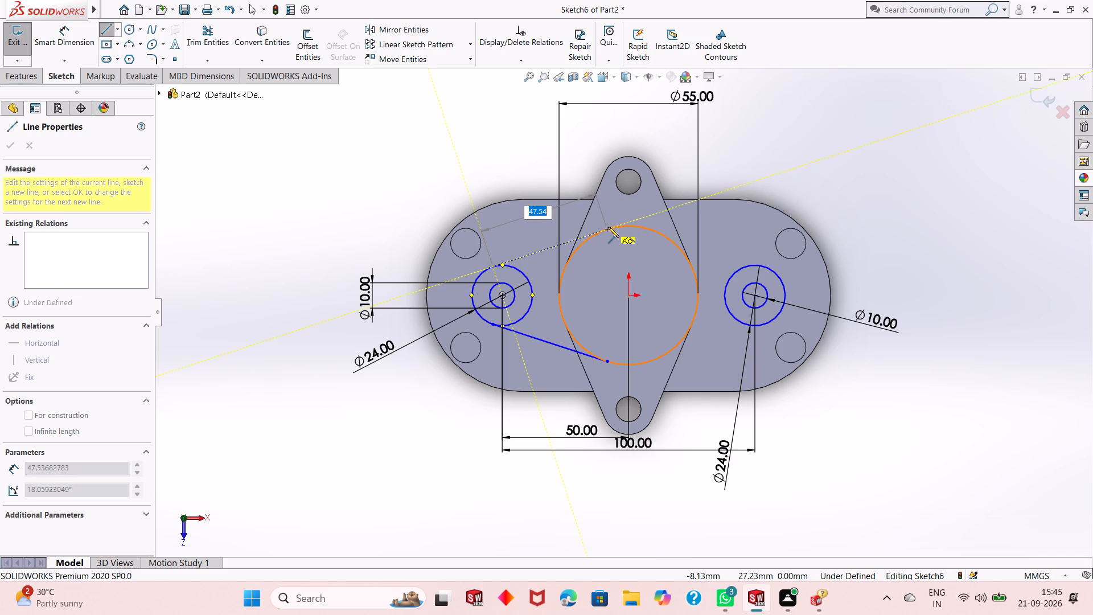
click(609, 228)
right_click(609, 228)
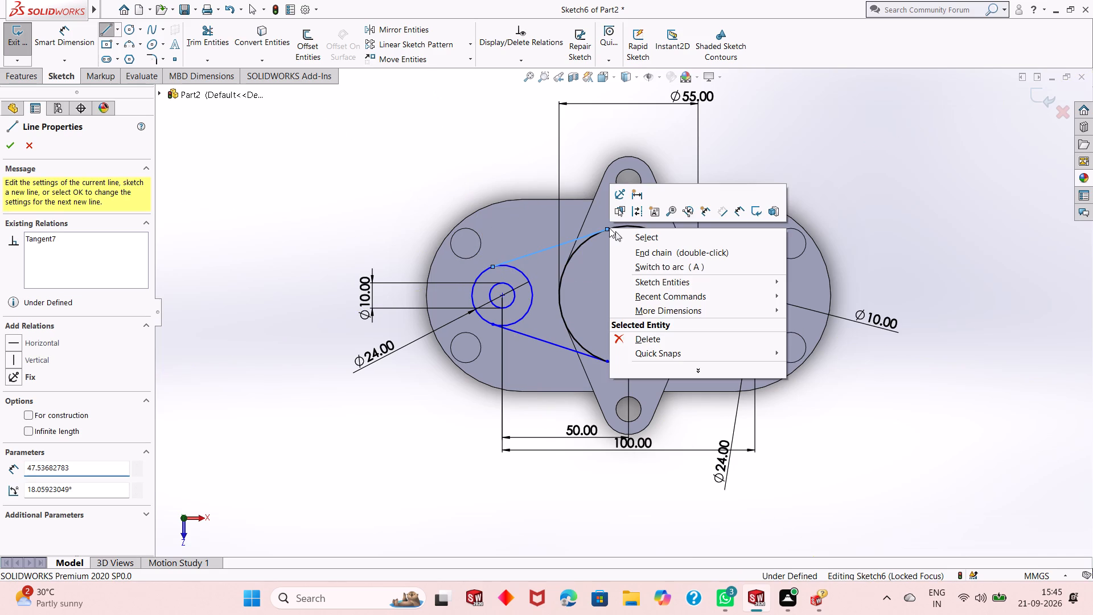
click(622, 233)
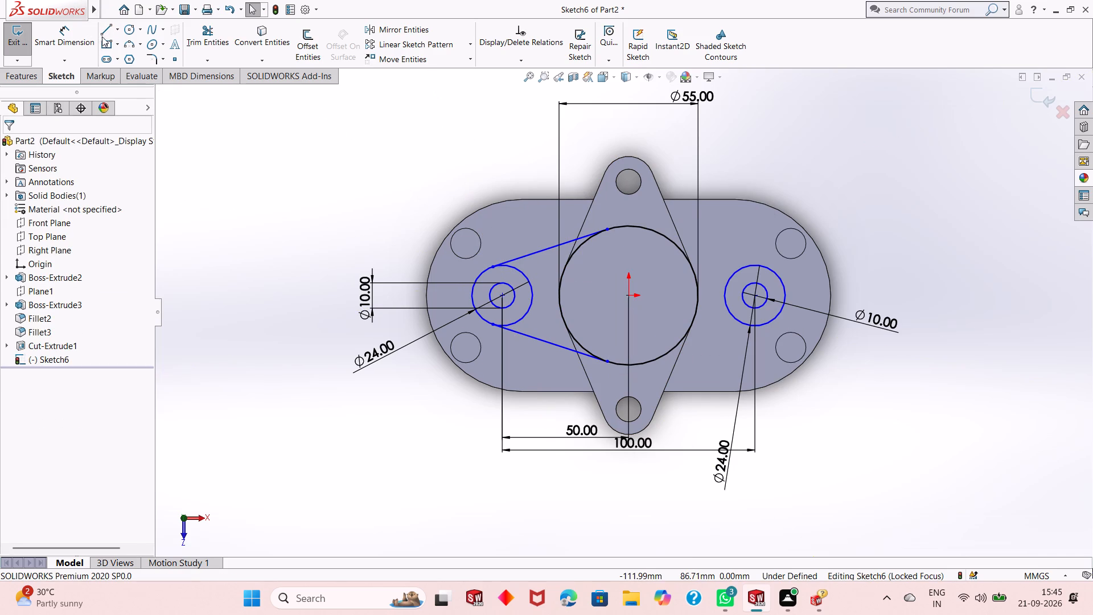
Sketch a line about 49.2 mm long joining the negative-Z sides of the positive-X 24 mm circle and the central 55 mm circle.
click(104, 30)
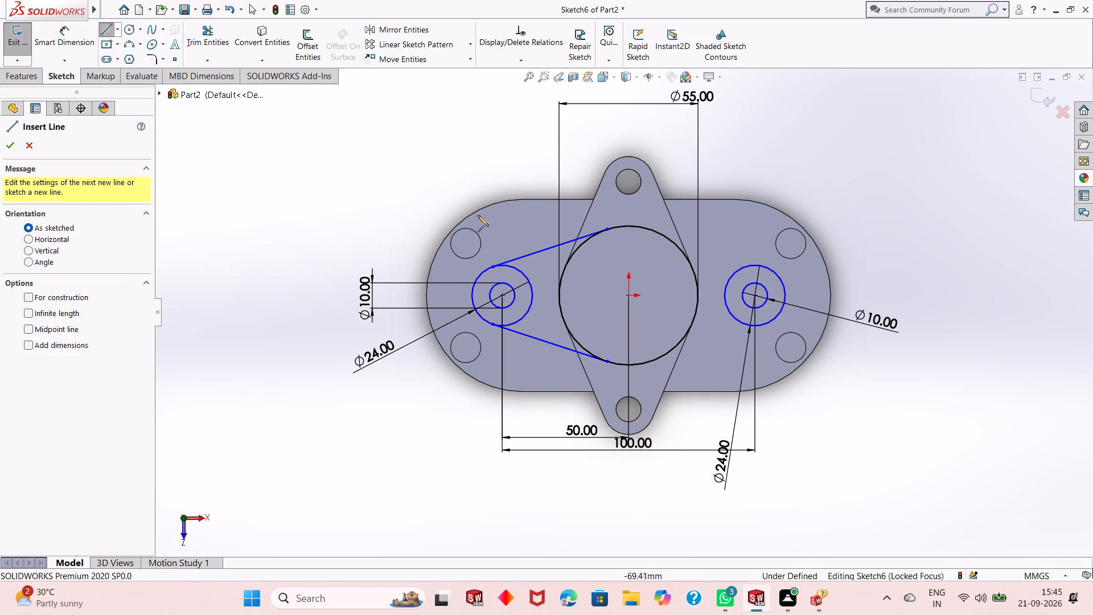
click(768, 269)
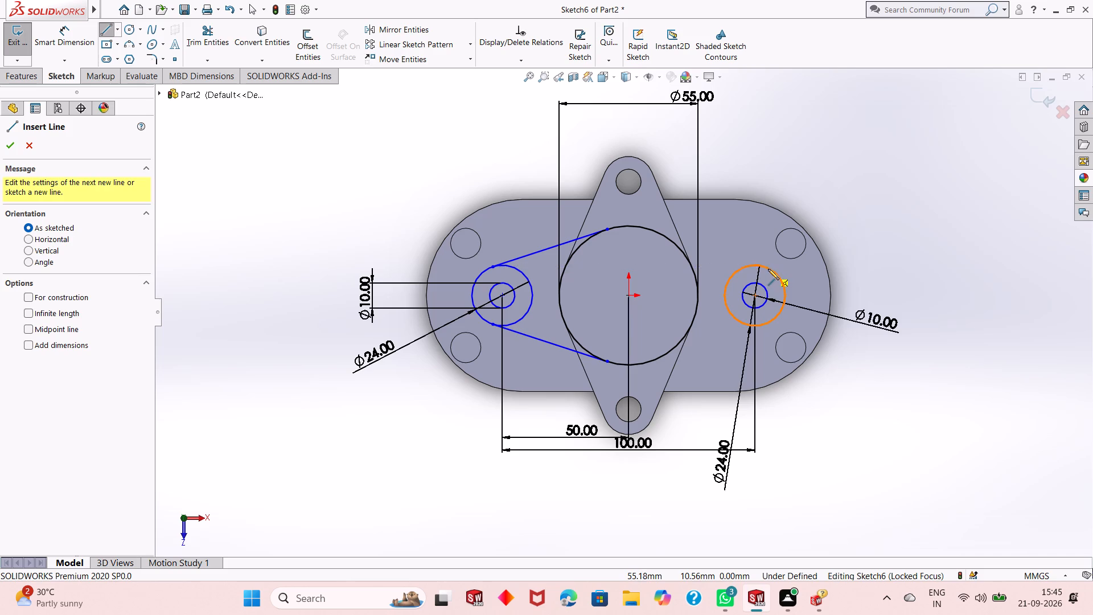
click(651, 229)
right_click(650, 229)
click(681, 238)
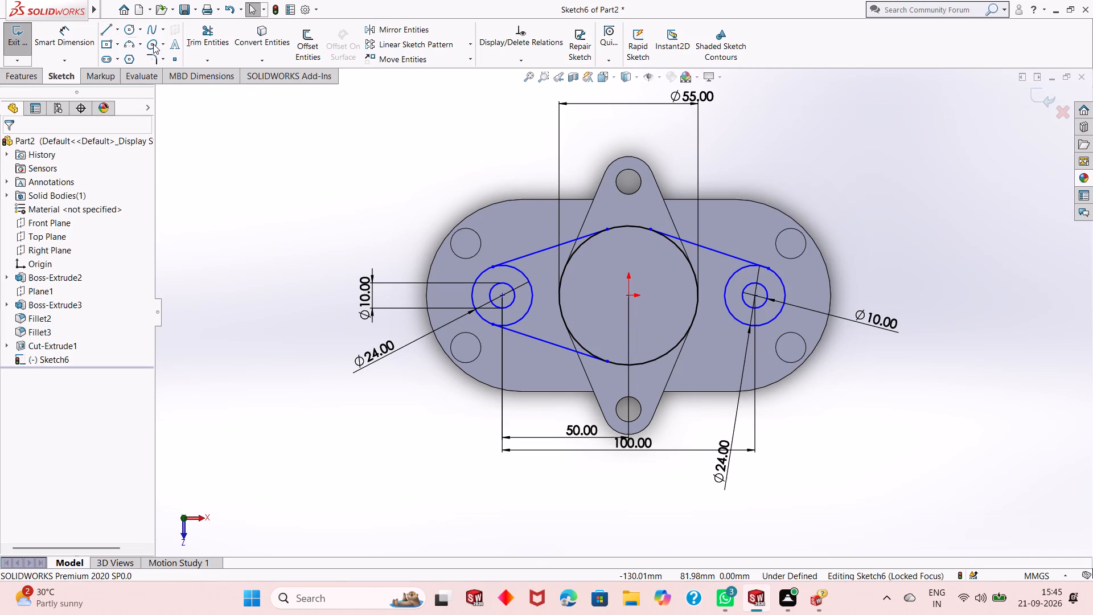
Sketch a line about 49.2 mm long joining the positive-Z sides of the central 55 mm circle and the positive-X 24 mm circle.
click(107, 30)
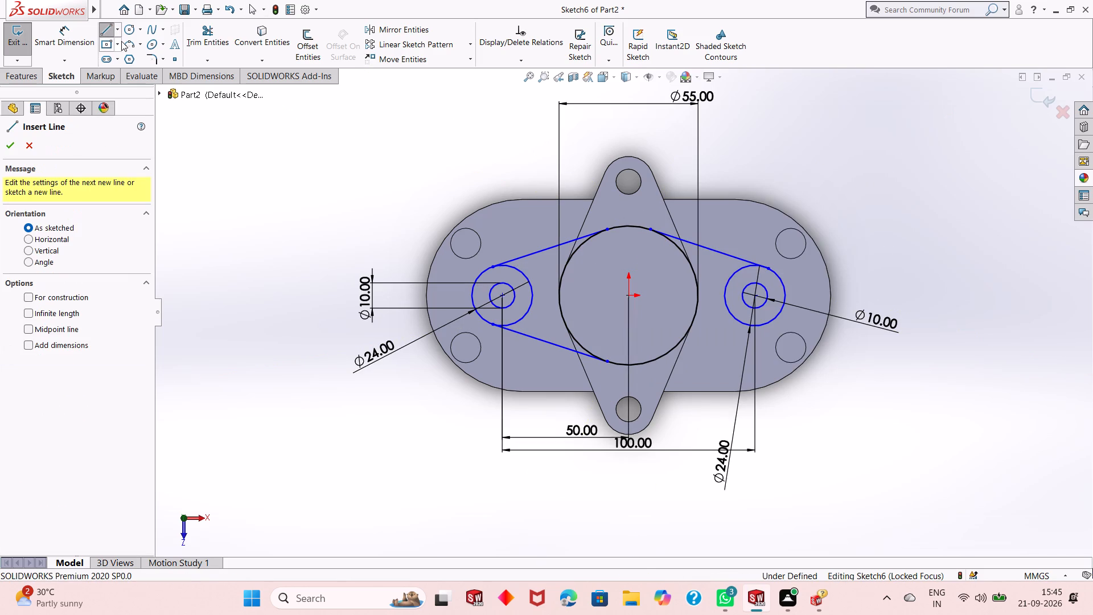
click(652, 362)
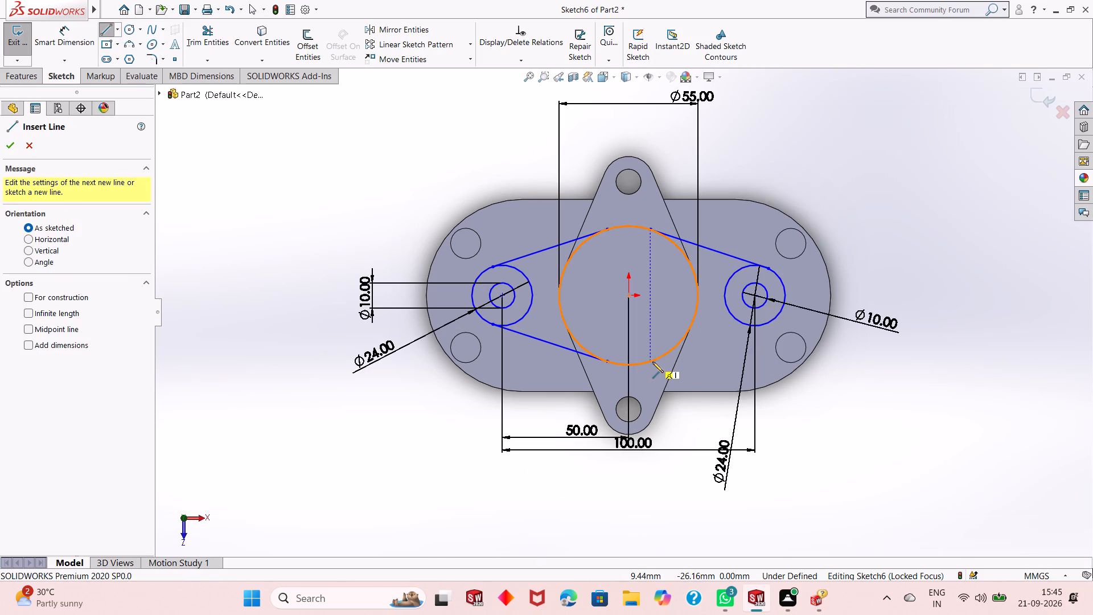
click(771, 322)
right_click(771, 322)
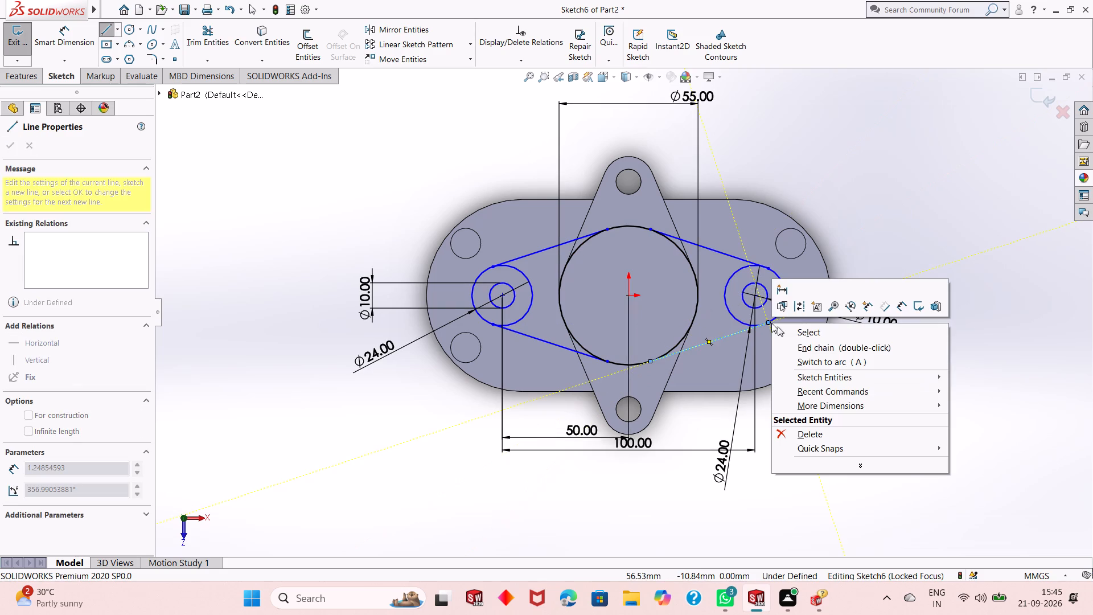
click(779, 327)
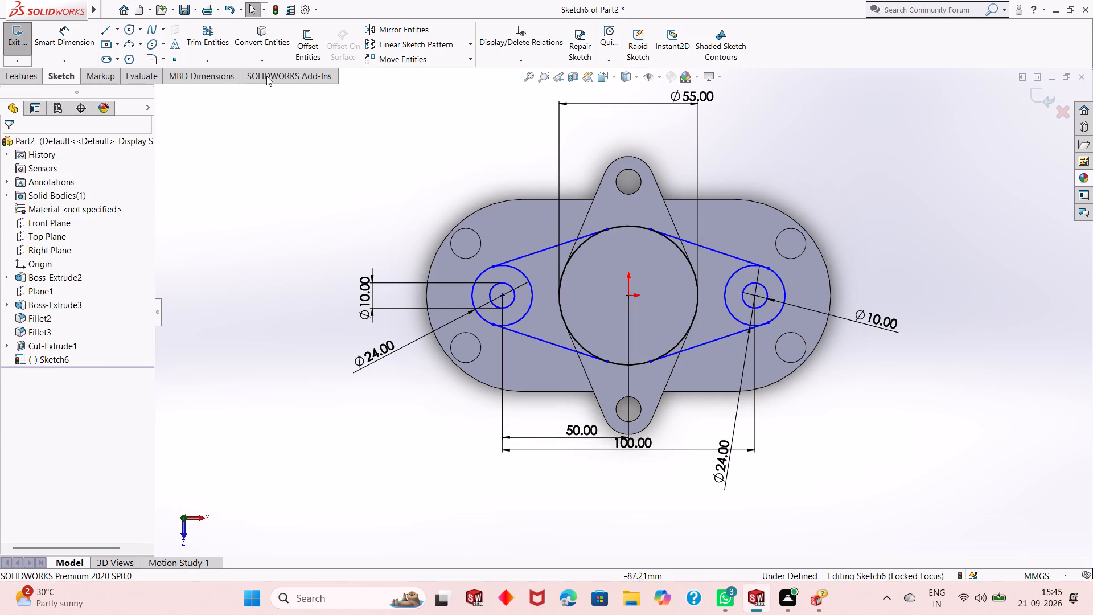
Examine up close where the four connecting lines meet the central 55 mm circle.
scroll(743, 359, down, 1)
scroll(553, 231, down, 1)
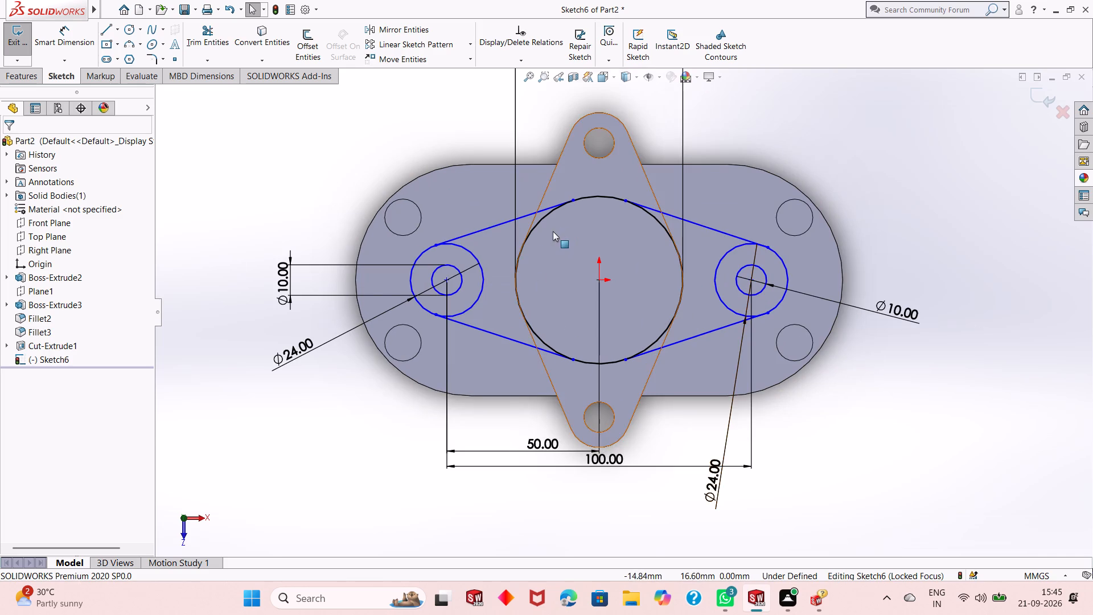
scroll(553, 231, down, 1)
scroll(566, 265, up, 2)
scroll(696, 259, down, 3)
scroll(575, 280, up, 6)
middle_drag(638, 313, 630, 236)
scroll(609, 321, down, 5)
scroll(632, 367, down, 5)
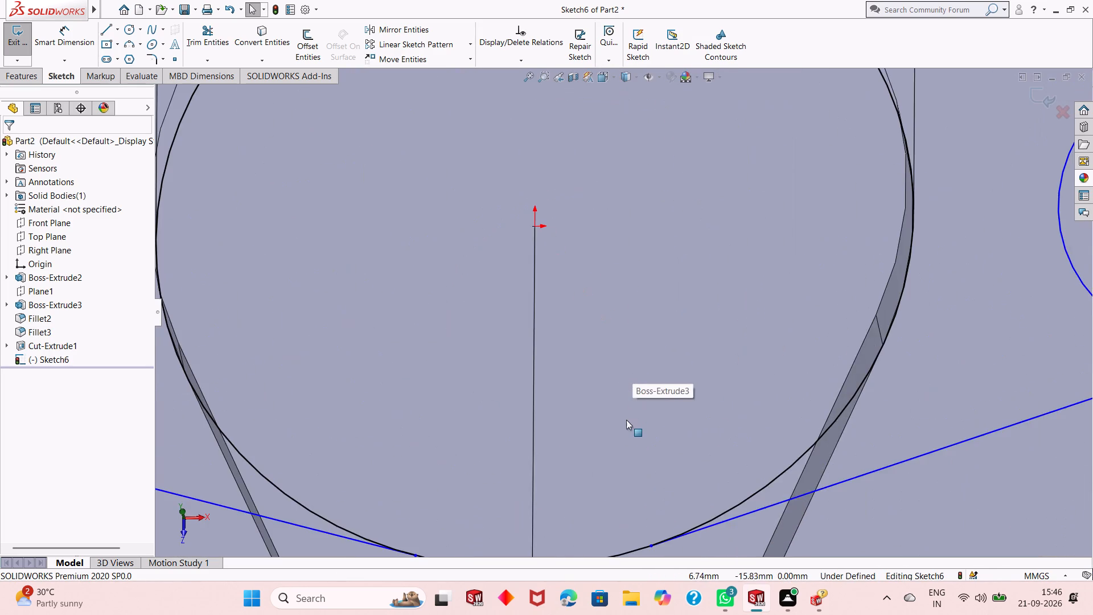
scroll(626, 423, up, 2)
scroll(625, 452, down, 6)
scroll(626, 453, up, 3)
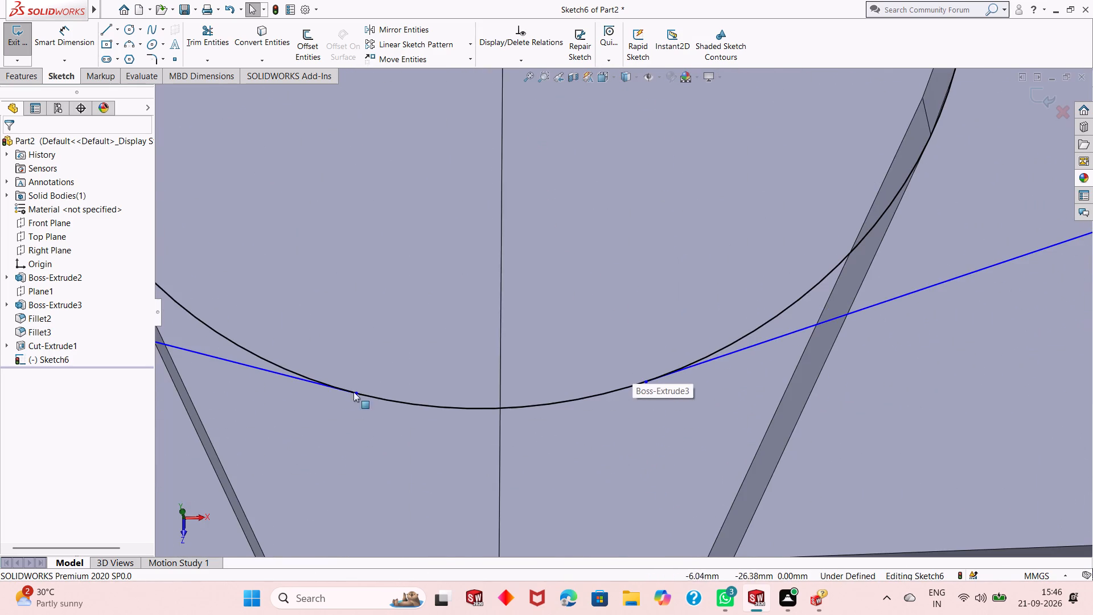
scroll(231, 375, up, 1)
scroll(386, 373, down, 9)
scroll(432, 394, up, 2)
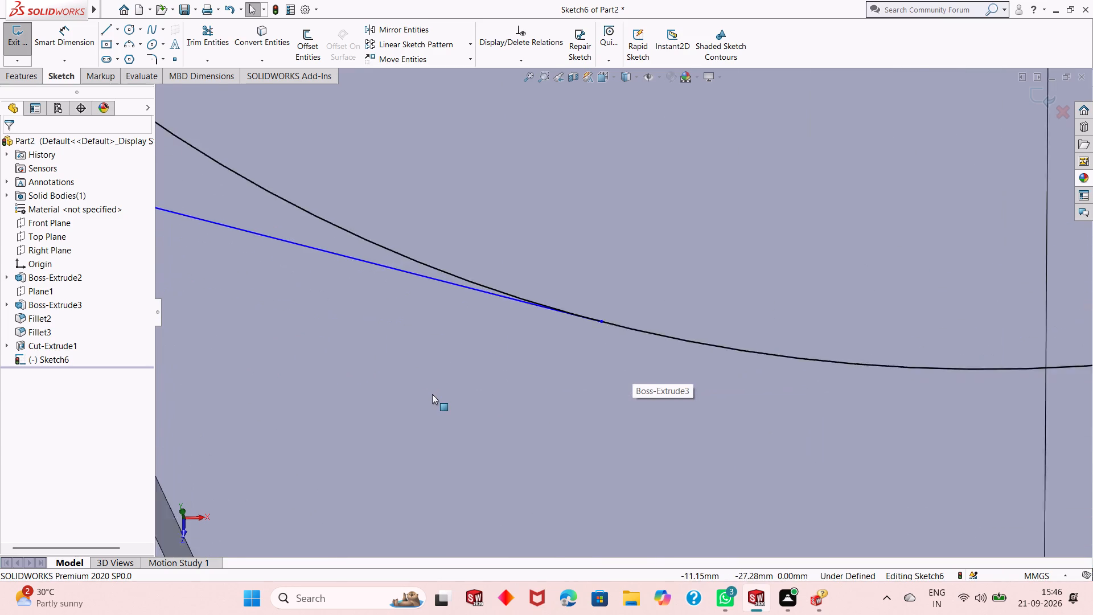
scroll(432, 394, up, 18)
scroll(673, 196, down, 2)
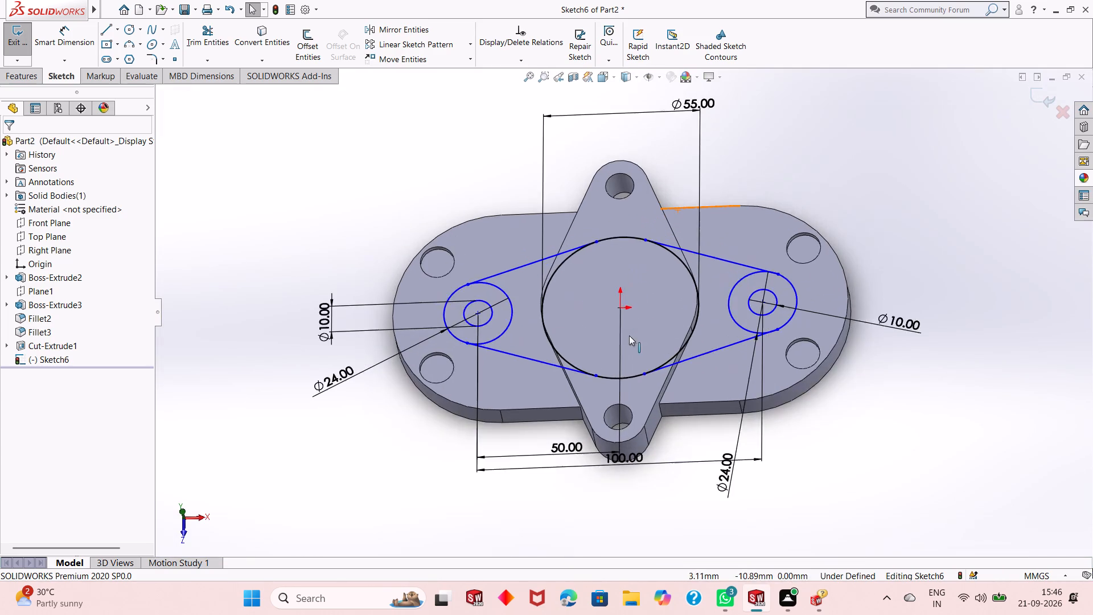
scroll(623, 306, down, 2)
scroll(595, 188, down, 3)
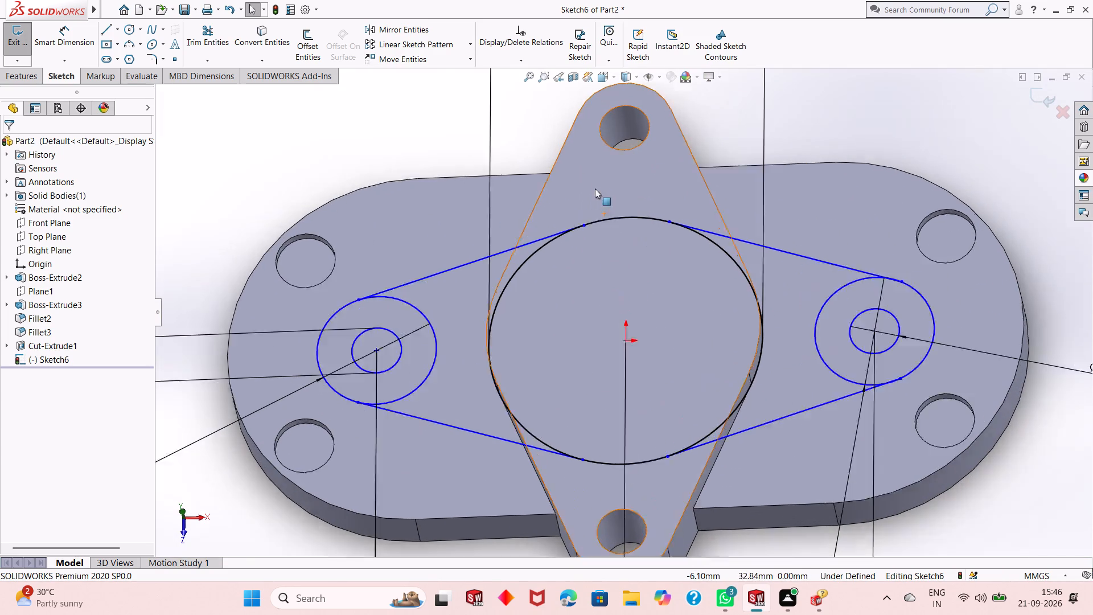
scroll(589, 220, down, 4)
scroll(582, 278, down, 5)
scroll(613, 404, up, 5)
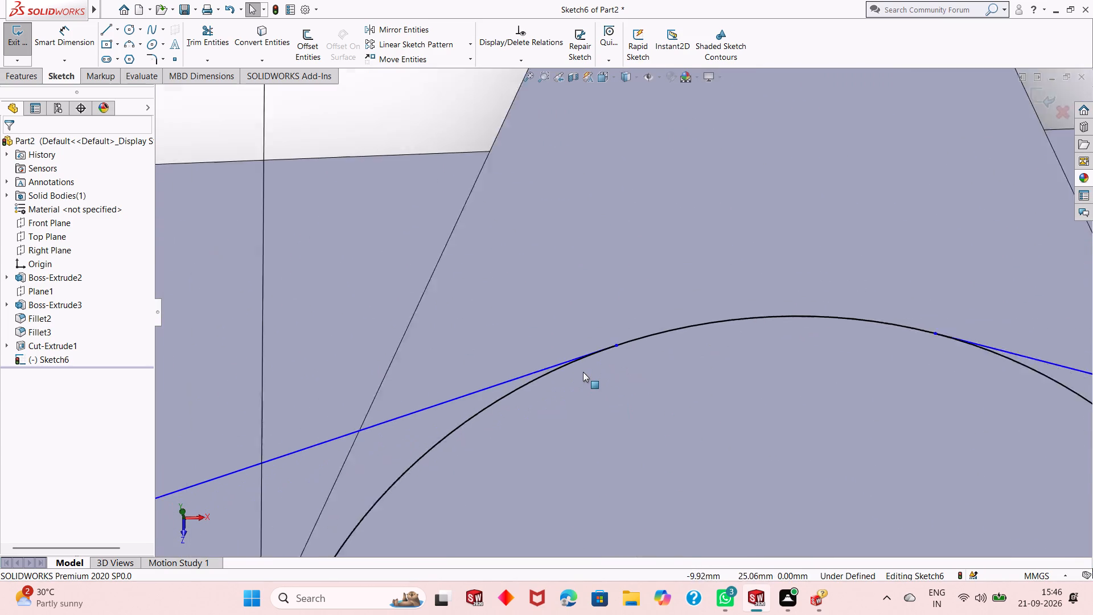
scroll(583, 372, up, 7)
scroll(706, 313, down, 9)
scroll(565, 355, up, 1)
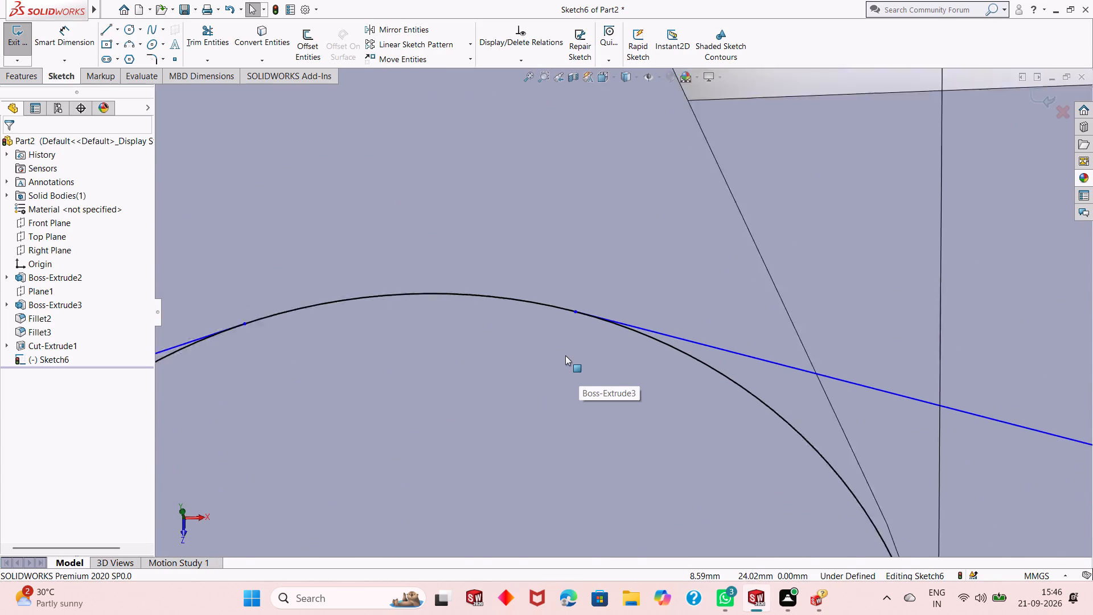
scroll(565, 355, up, 10)
middle_drag(757, 397, 776, 444)
Facing the sketch plane, apply tangent relations between the negative-X, positive-Z connecting line and both the 55 mm circle and its 24 mm circle.
key(ctrl+8)
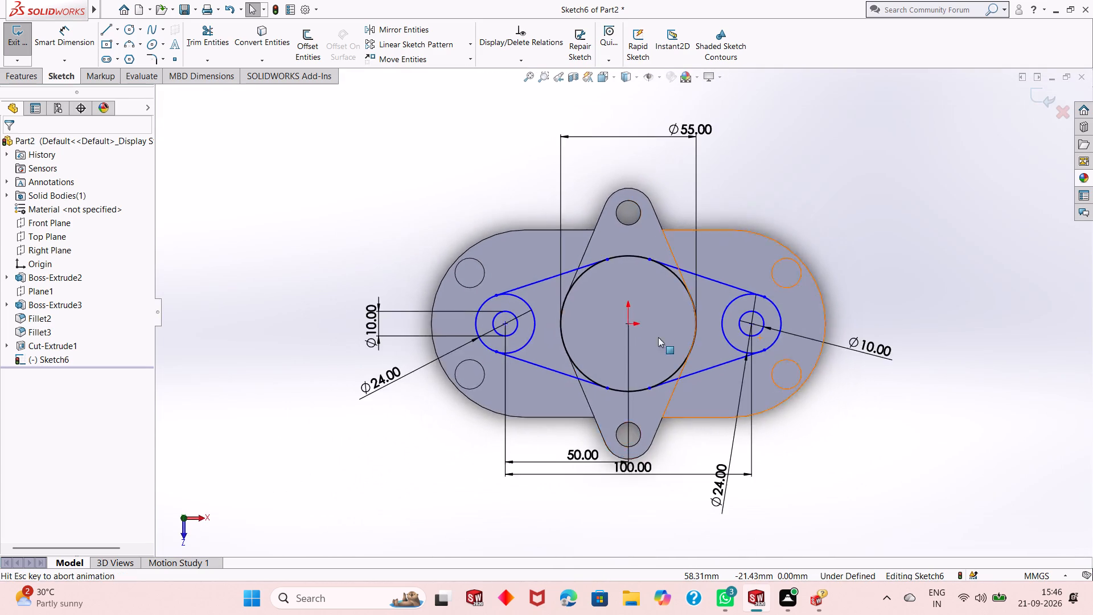
scroll(654, 326, down, 6)
scroll(654, 325, up, 3)
scroll(650, 329, down, 1)
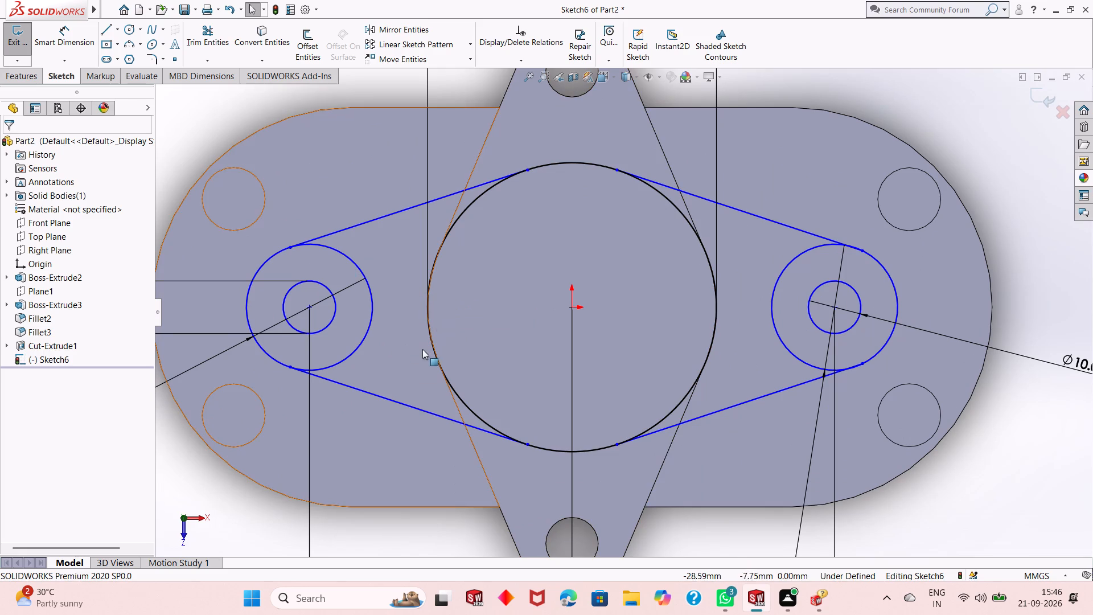
click(396, 404)
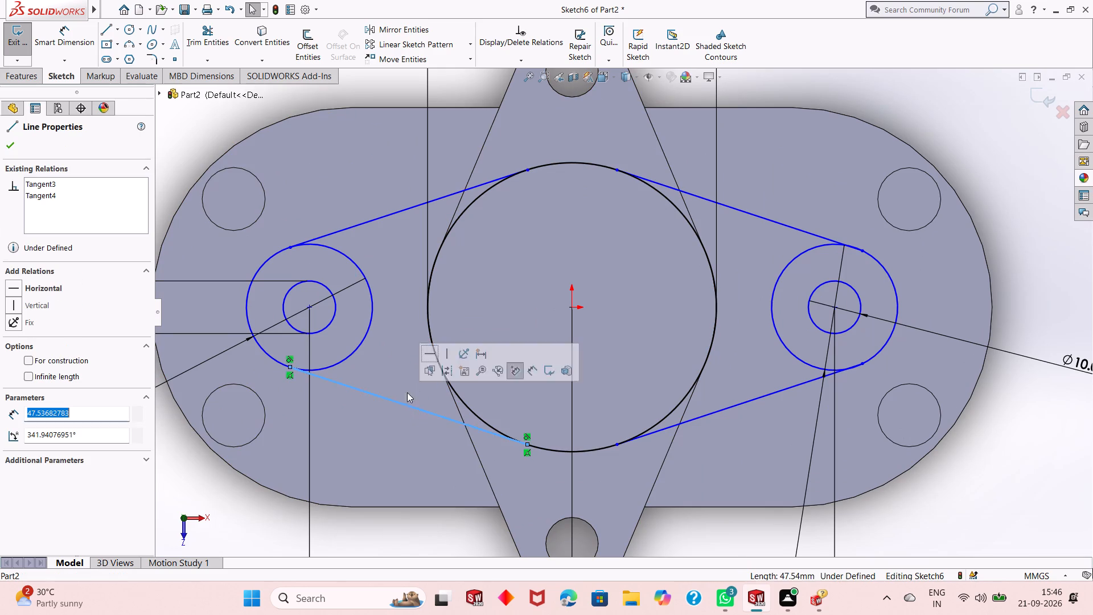
ctrl+click(459, 400)
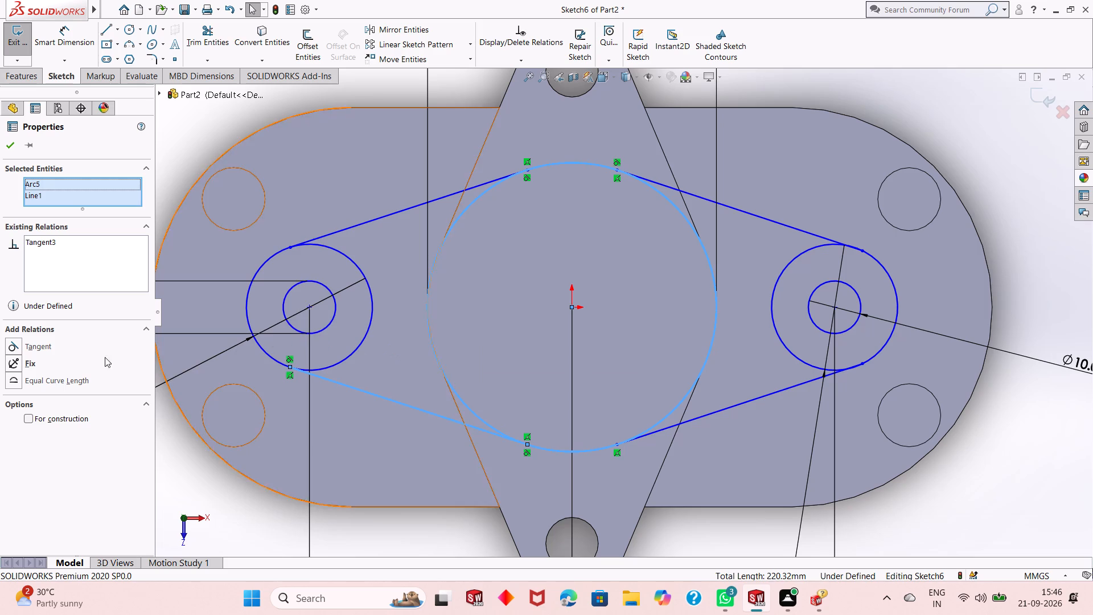
click(11, 347)
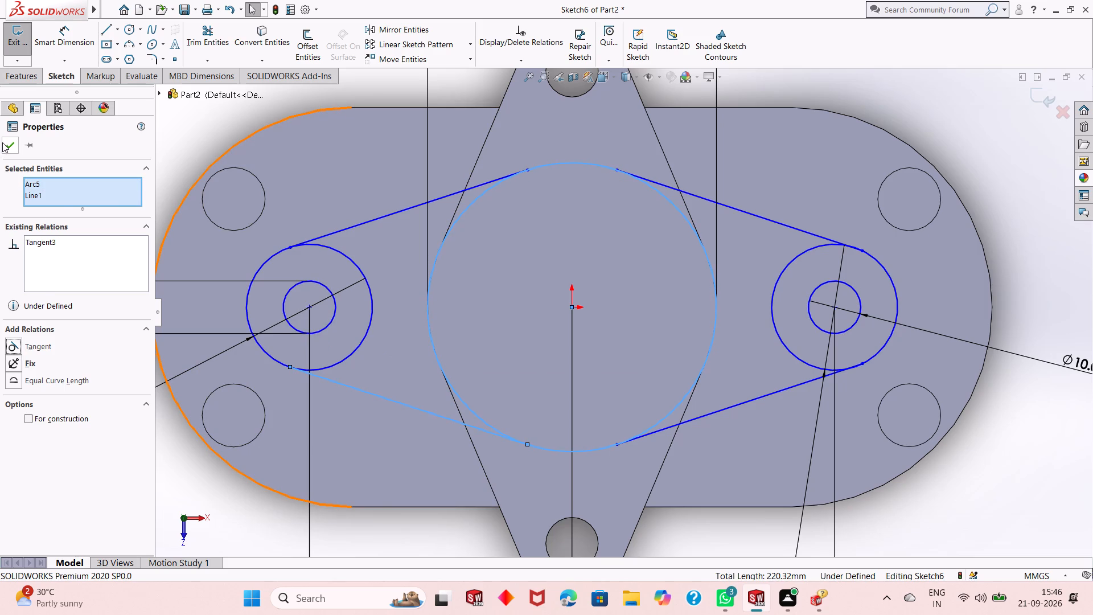
click(3, 142)
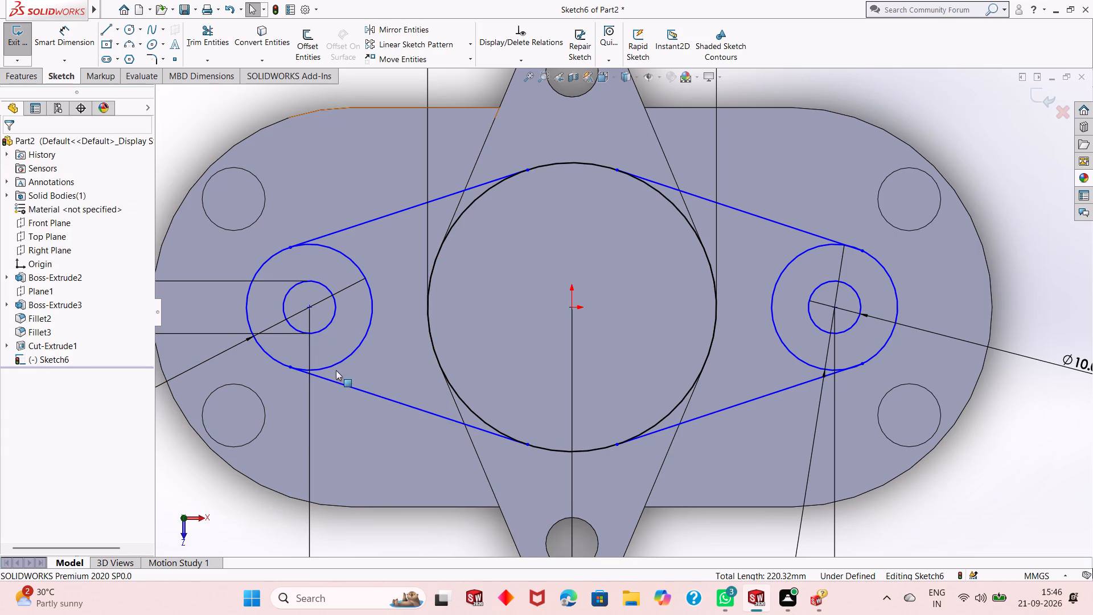
click(347, 384)
ctrl+click(347, 358)
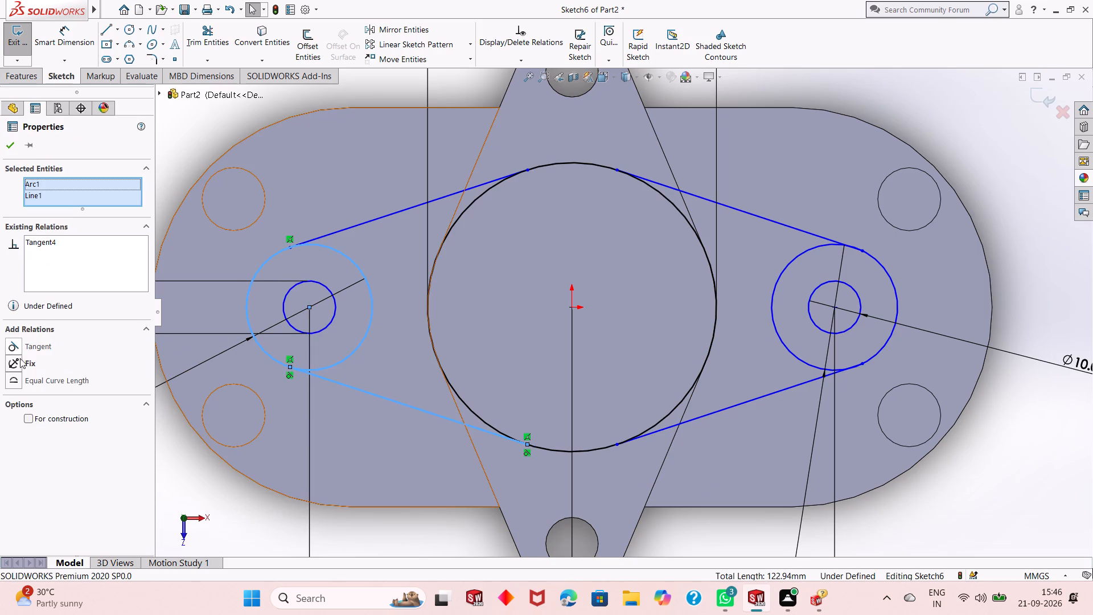
click(28, 340)
click(6, 150)
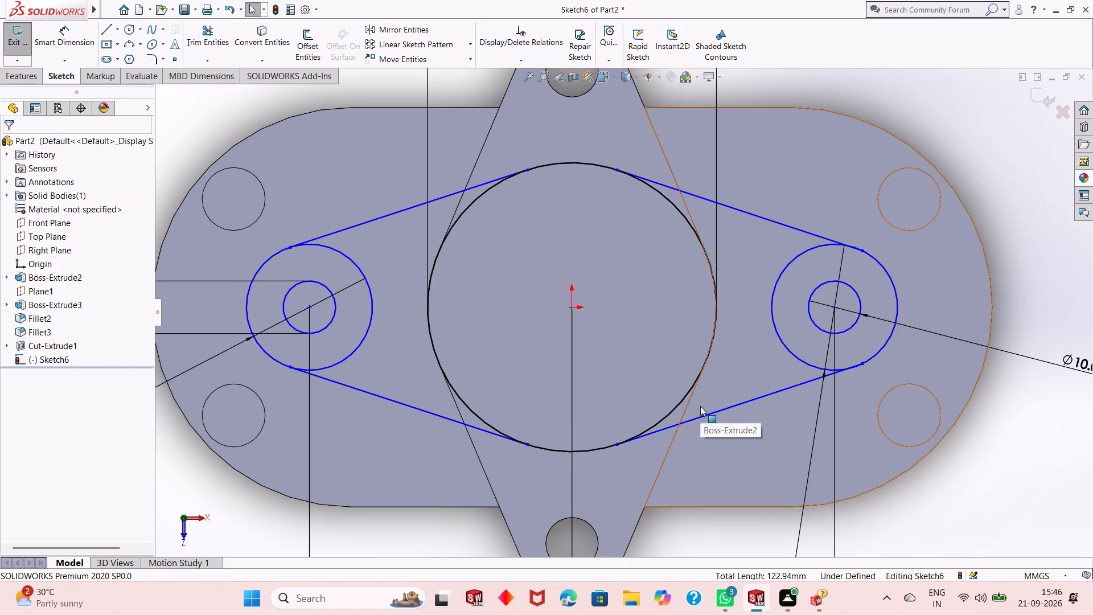
Make the positive-X, positive-Z connecting line tangent to the central 55 mm circle.
scroll(522, 387, up, 3)
scroll(502, 338, down, 2)
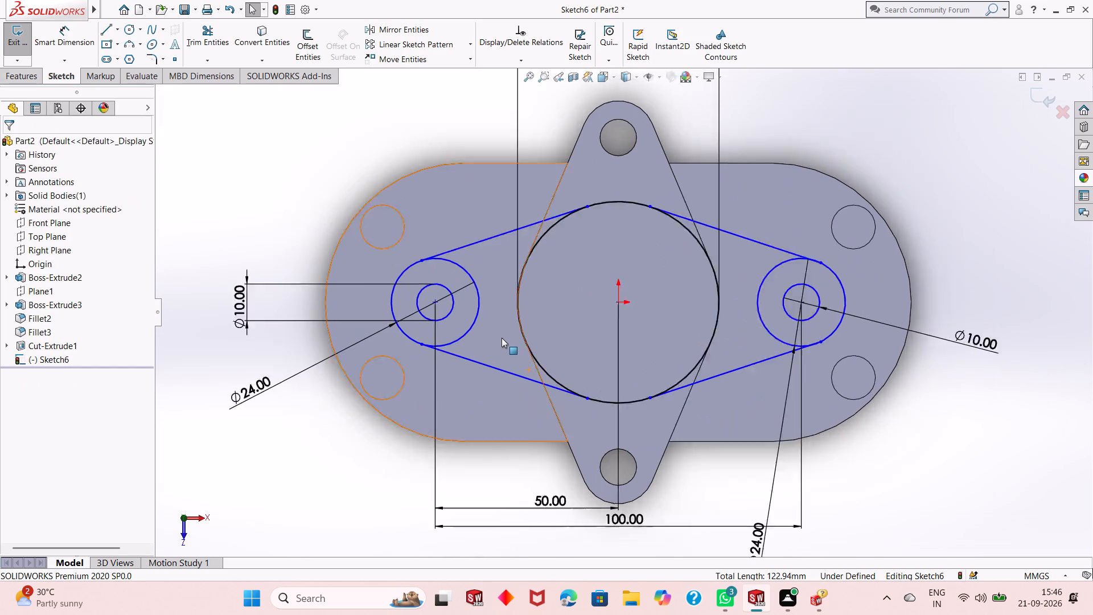
scroll(502, 338, down, 1)
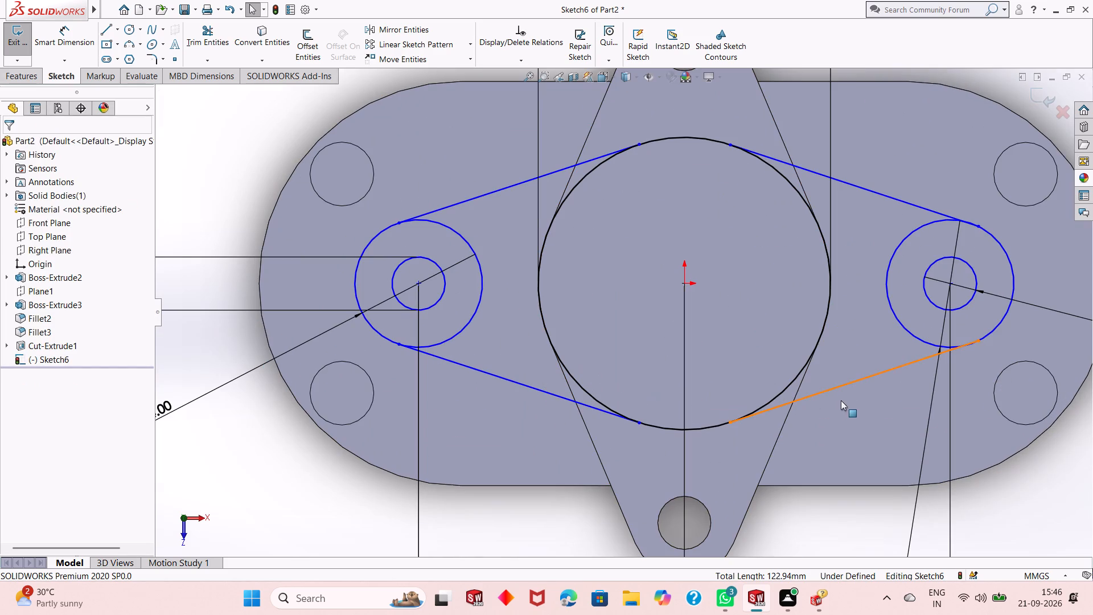
click(849, 382)
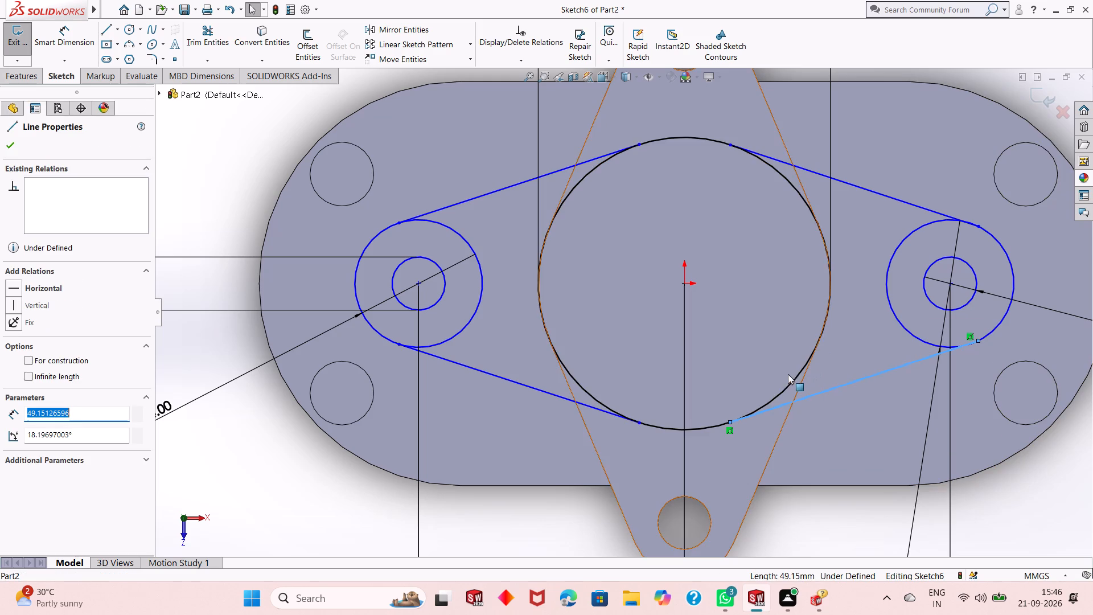
ctrl+click(786, 385)
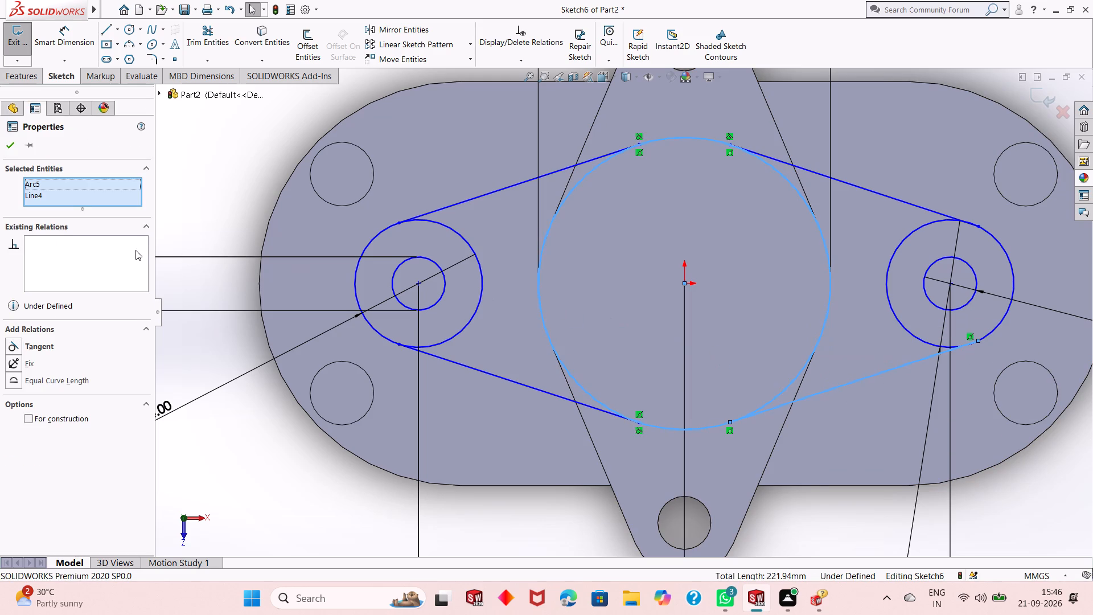
click(11, 345)
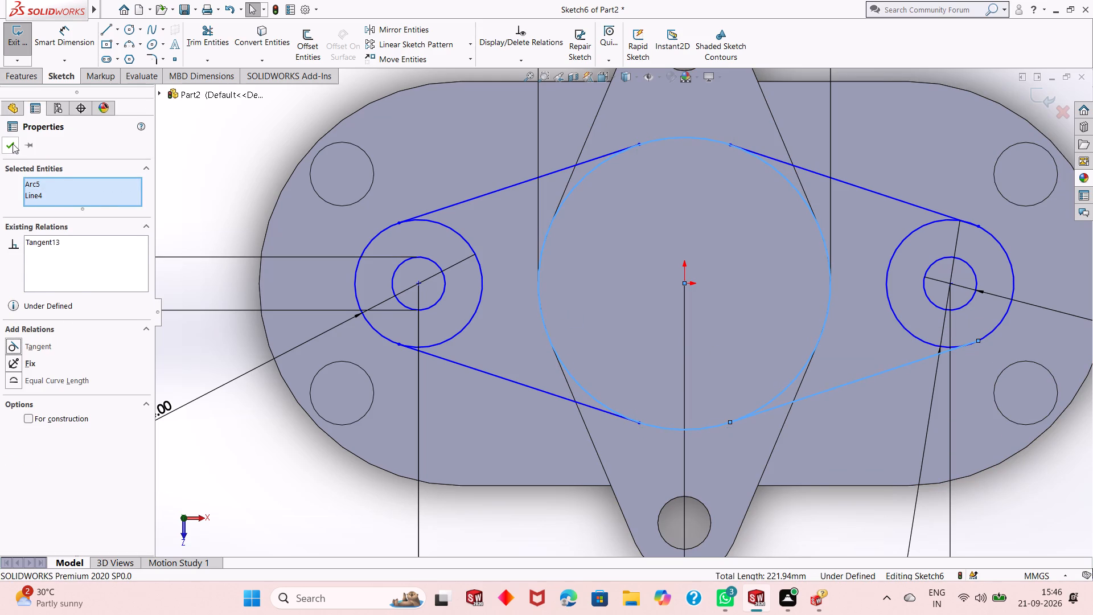
click(12, 143)
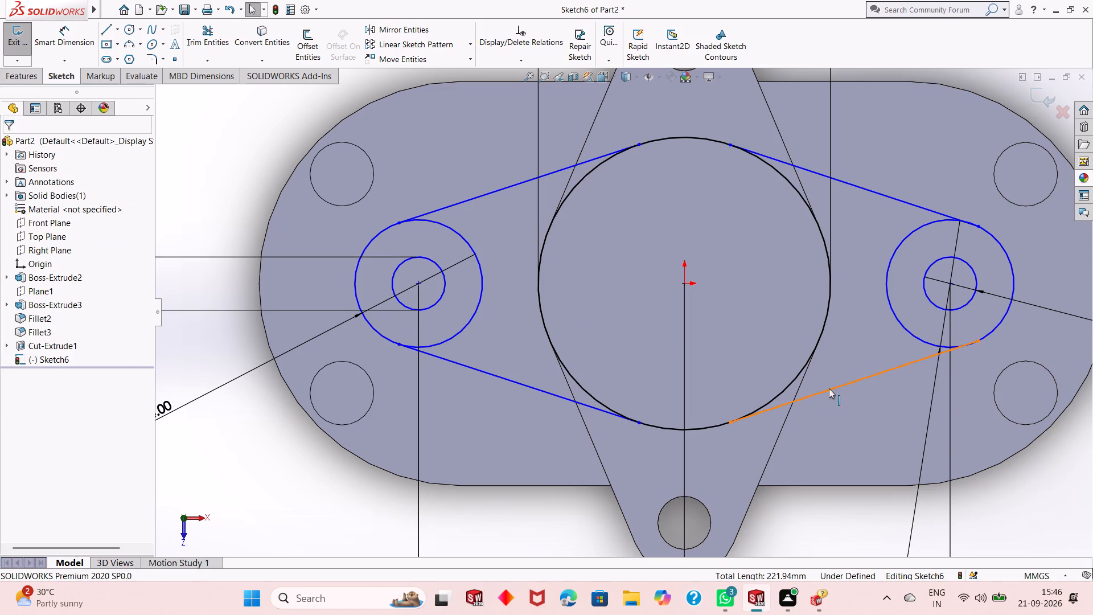
Make the positive-X, positive-Z connecting line tangent to the positive-X 24 mm circle.
click(829, 389)
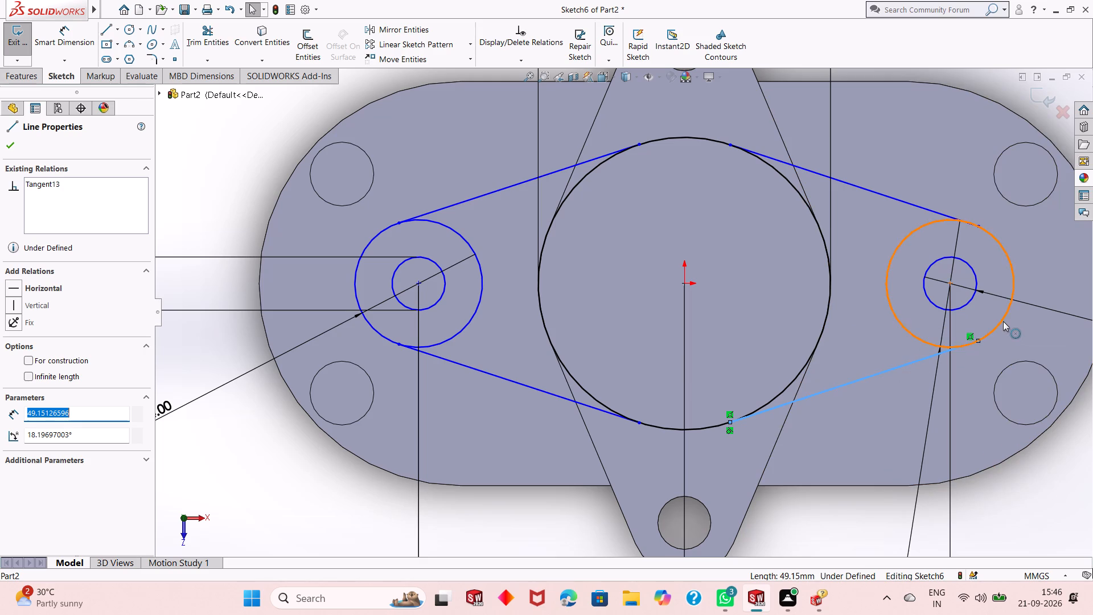
ctrl+click(1003, 321)
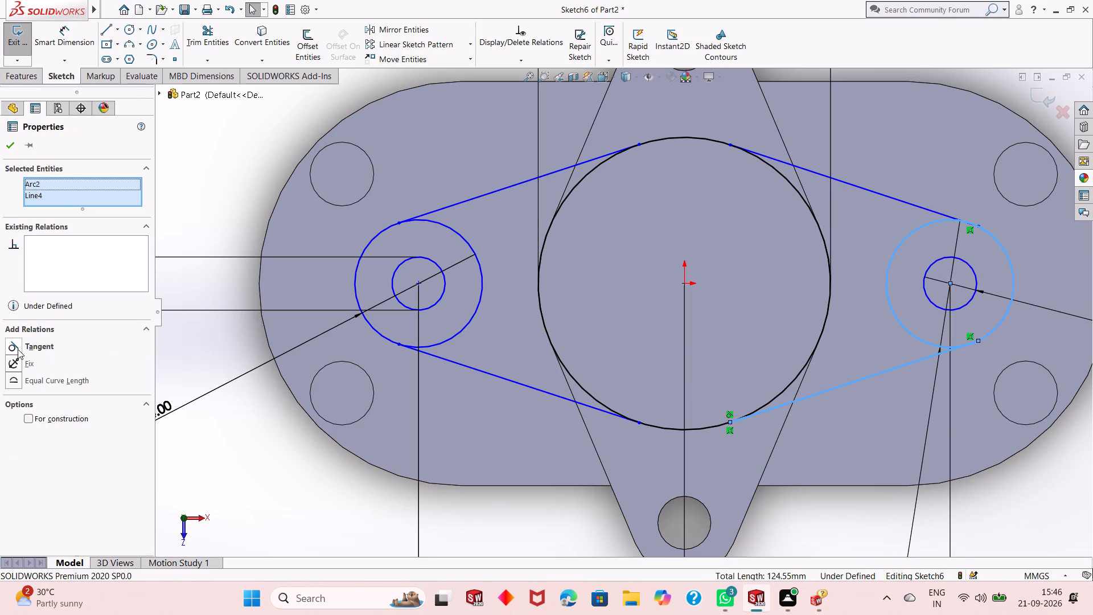
click(18, 349)
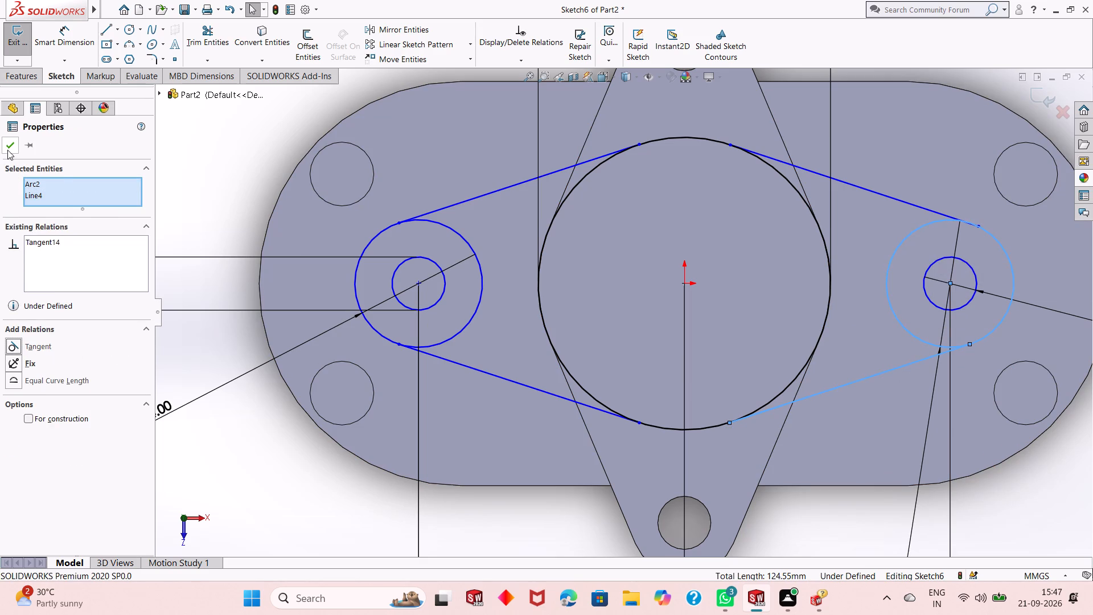
click(7, 149)
Apply tangent relations between the positive-X, negative-Z connecting line and both the central 55 mm circle and the positive-X 24 mm circle.
scroll(751, 147, down, 2)
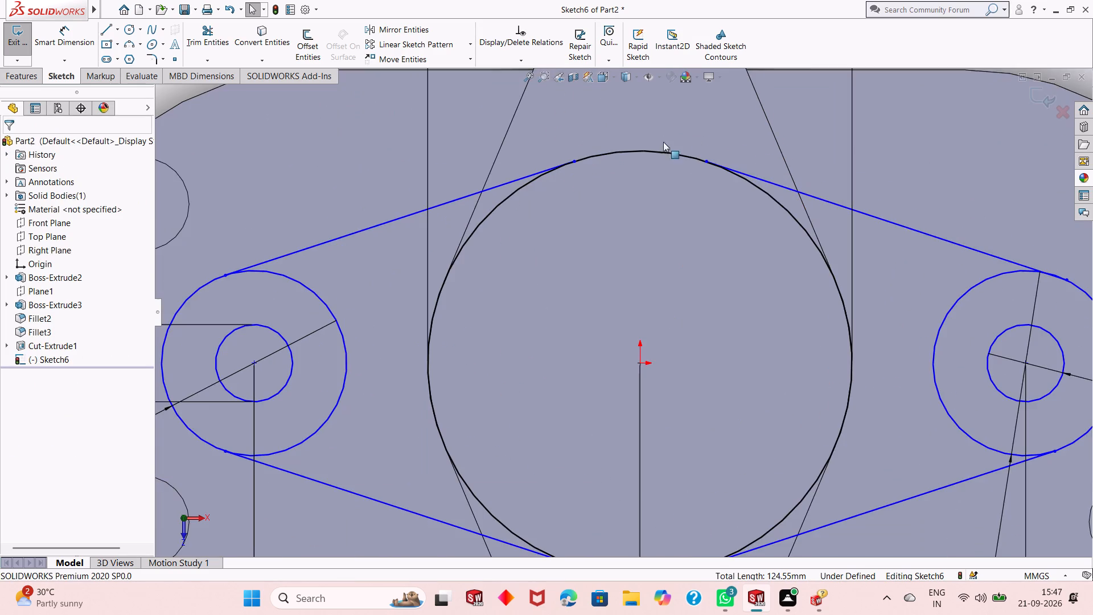
scroll(616, 161, up, 2)
scroll(1006, 258, down, 2)
scroll(660, 325, up, 1)
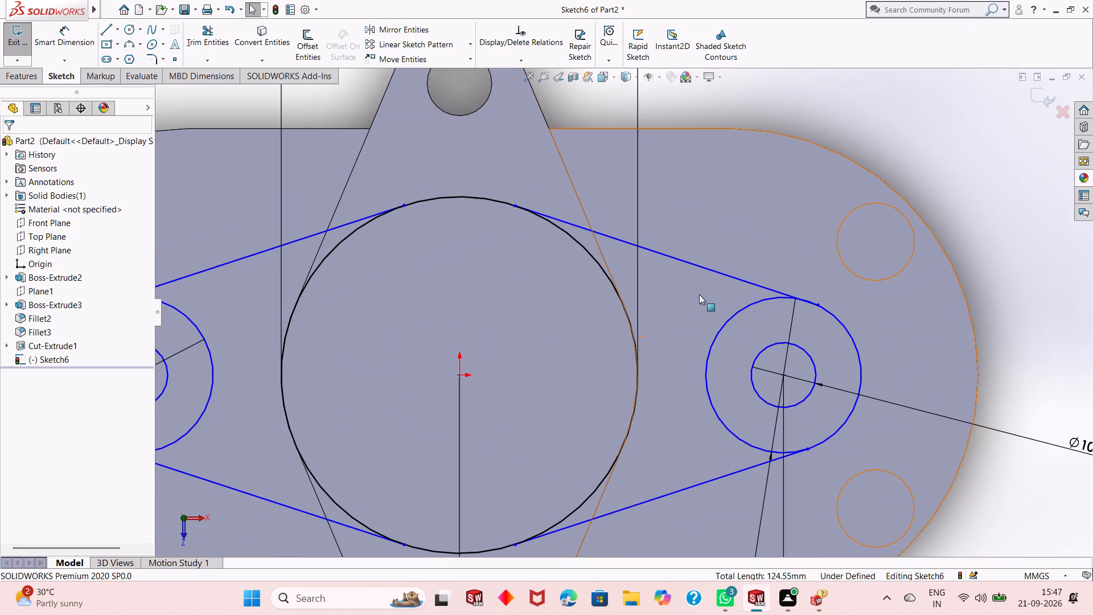
click(705, 267)
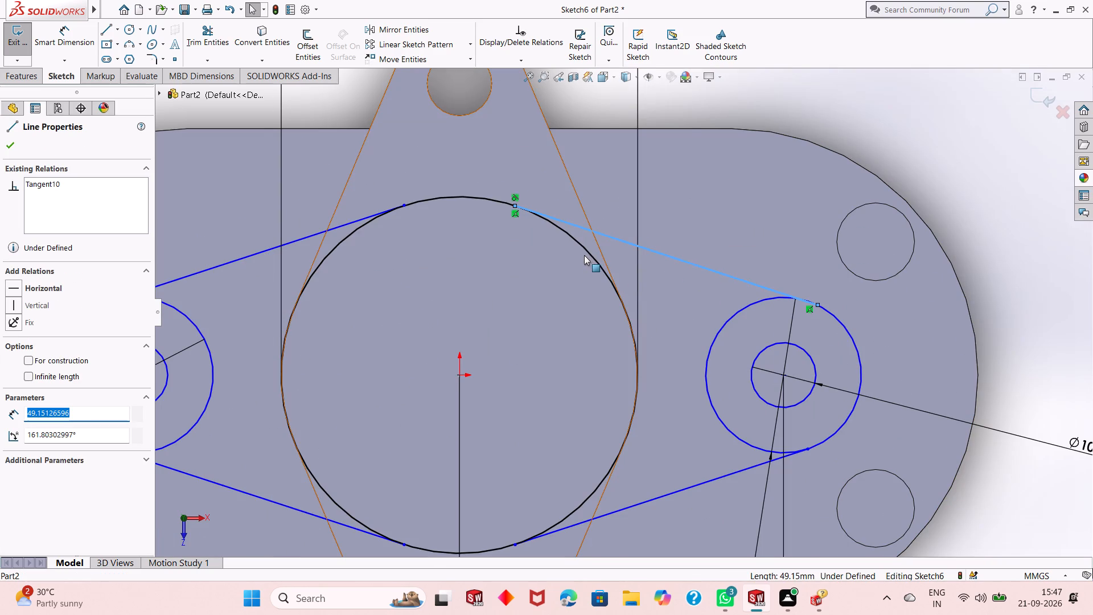
ctrl+click(585, 250)
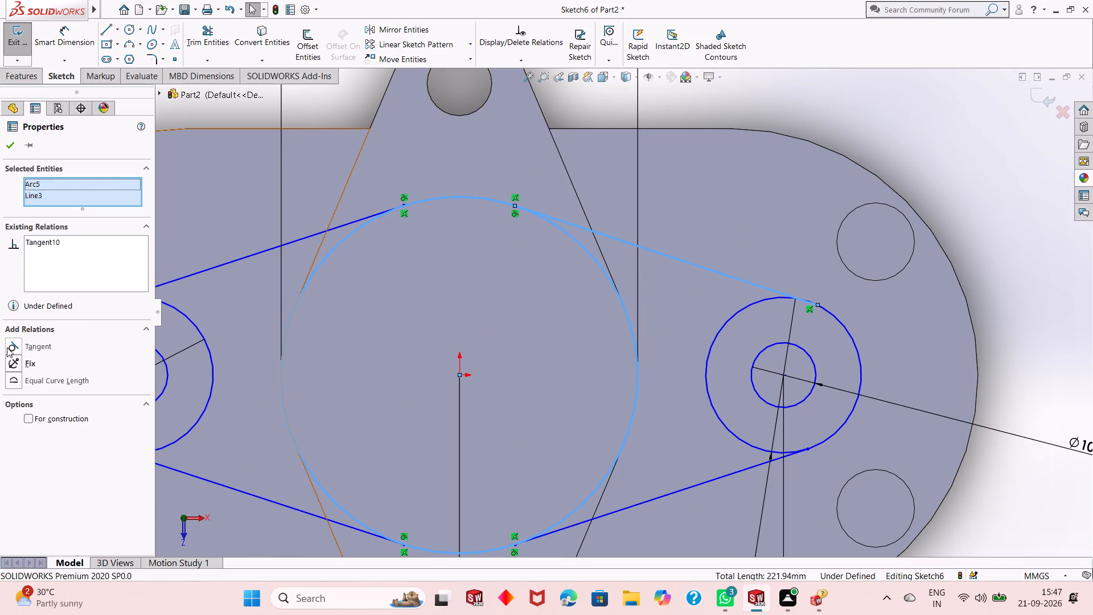
click(7, 347)
click(6, 137)
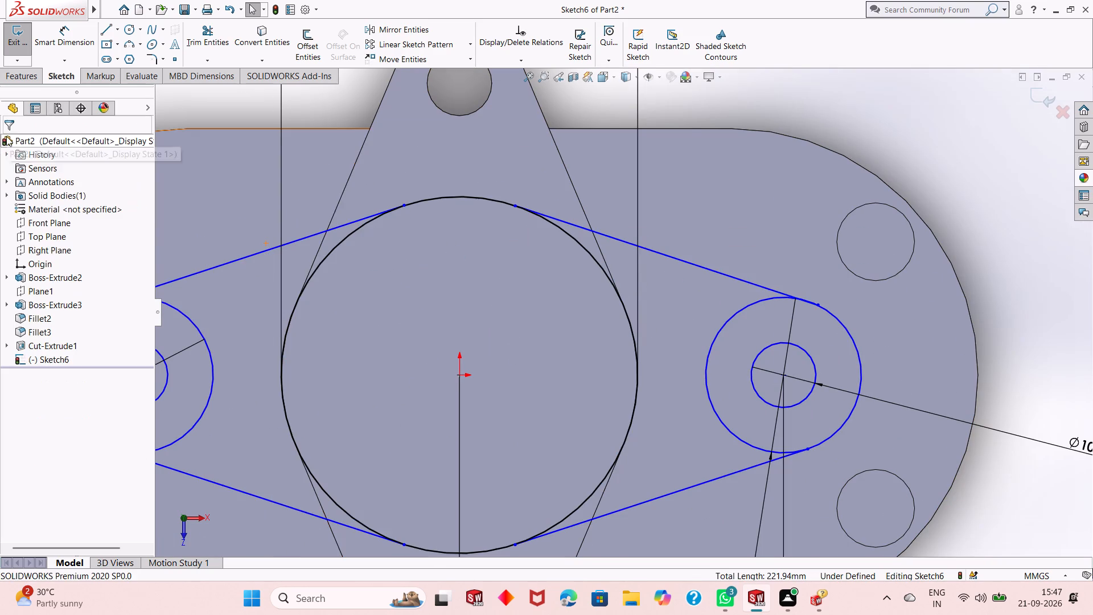
click(681, 258)
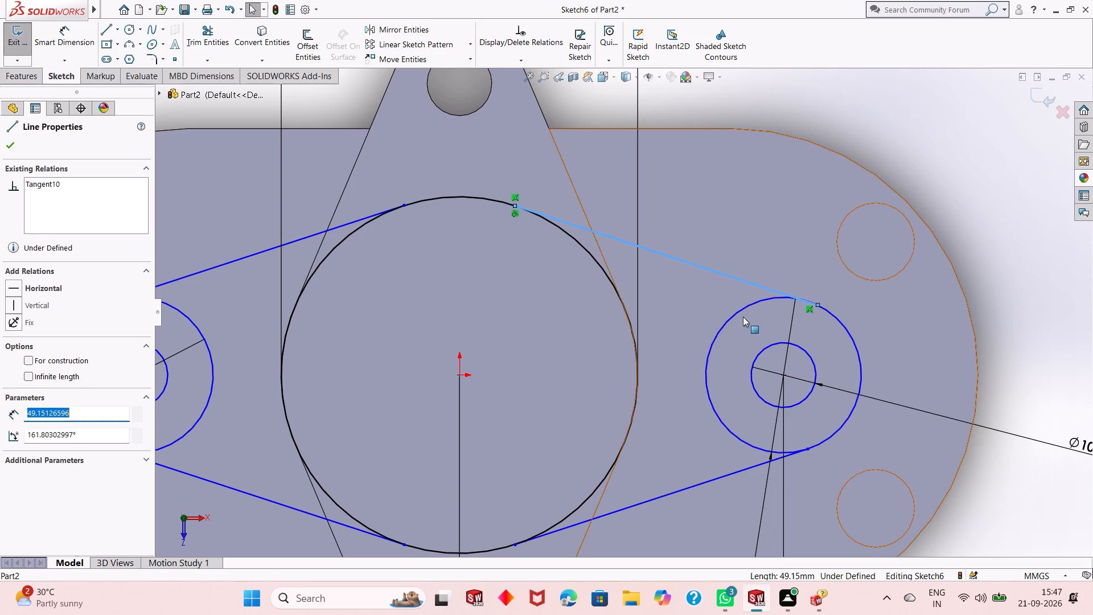
ctrl+click(743, 309)
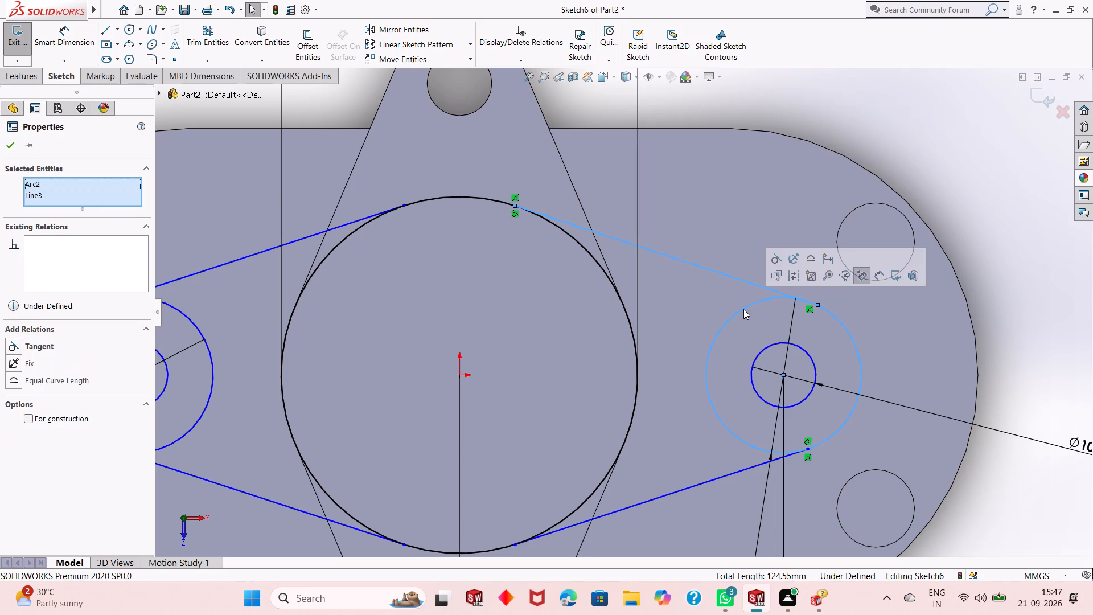
click(6, 345)
click(10, 142)
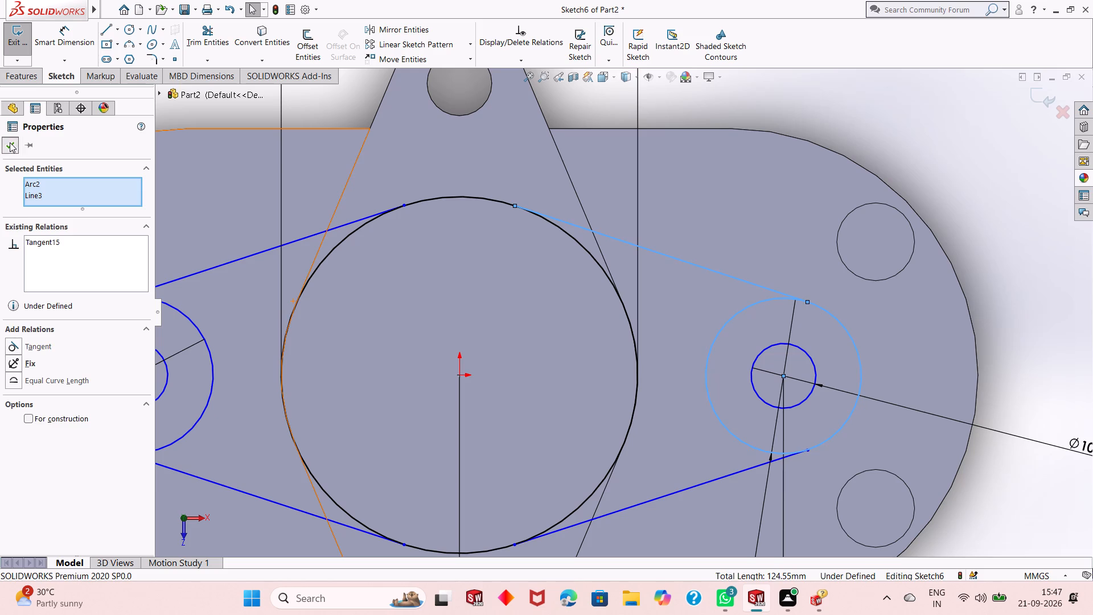
Apply tangent relations between the negative-X, negative-Z connecting line and both the central 55 mm circle and the negative-X 24 mm circle.
scroll(219, 288, up, 2)
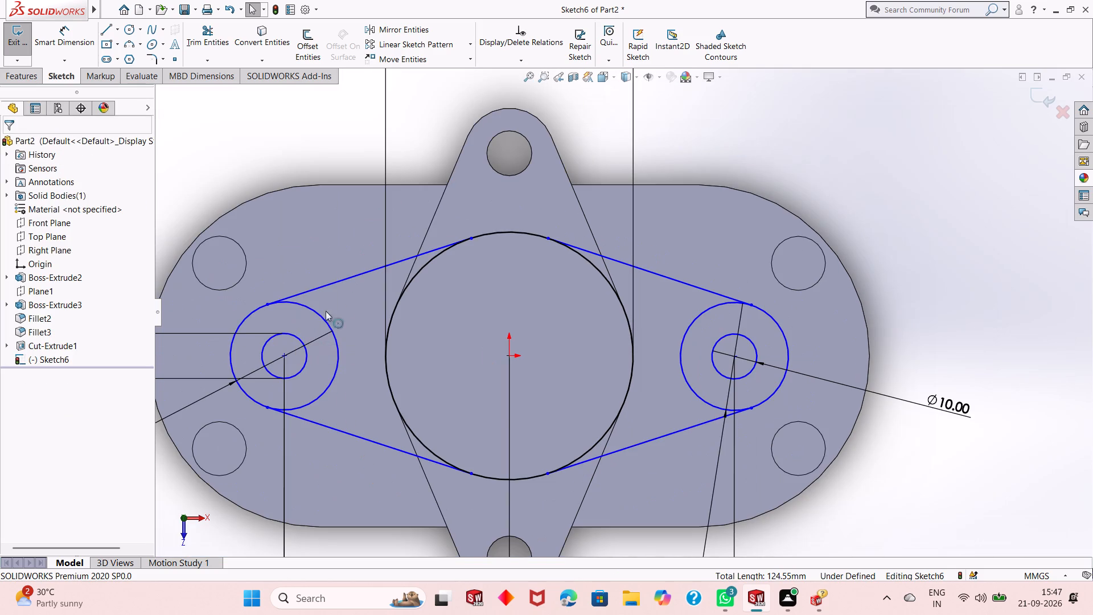
click(364, 274)
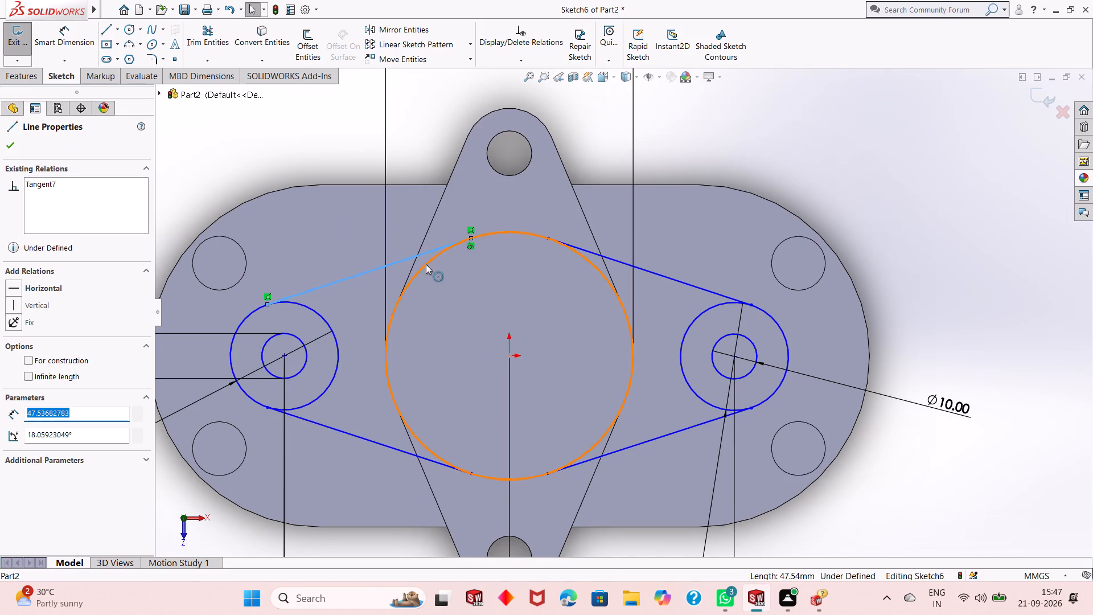
ctrl+click(428, 266)
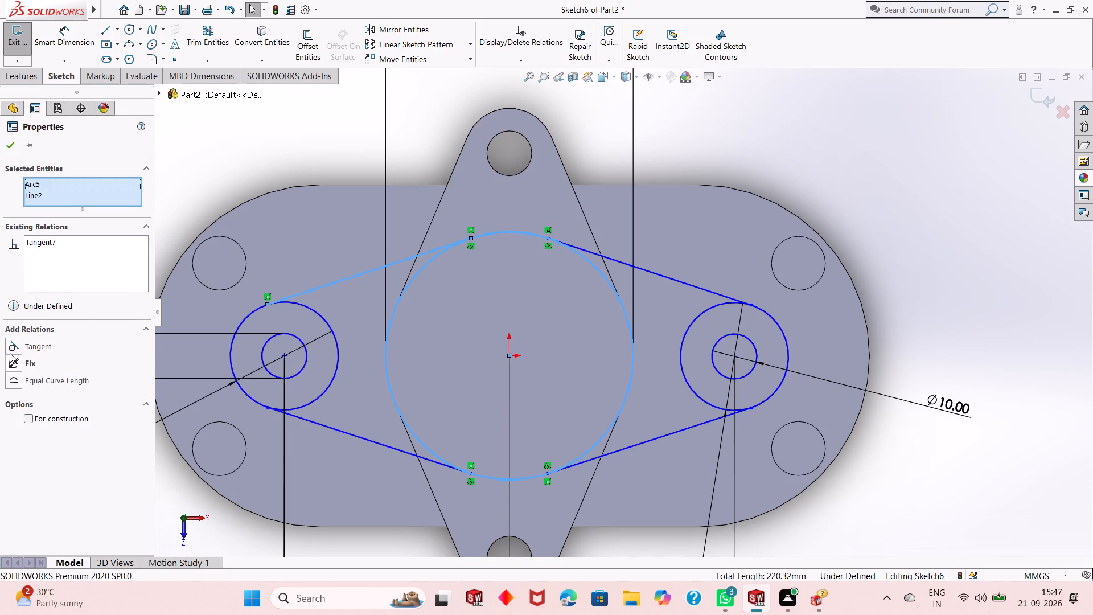
click(14, 345)
click(13, 142)
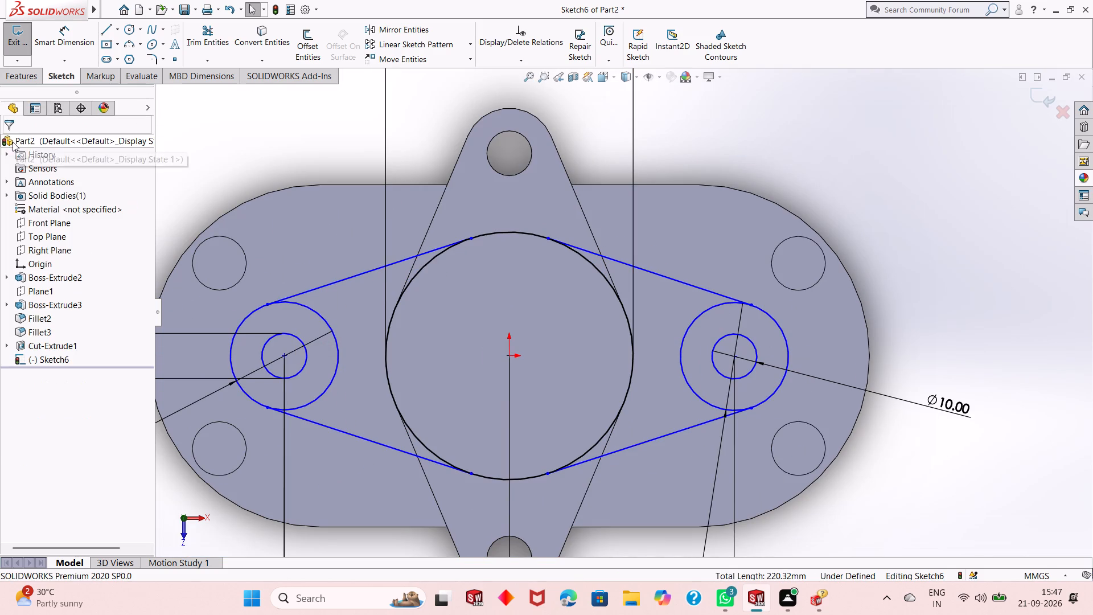
click(320, 288)
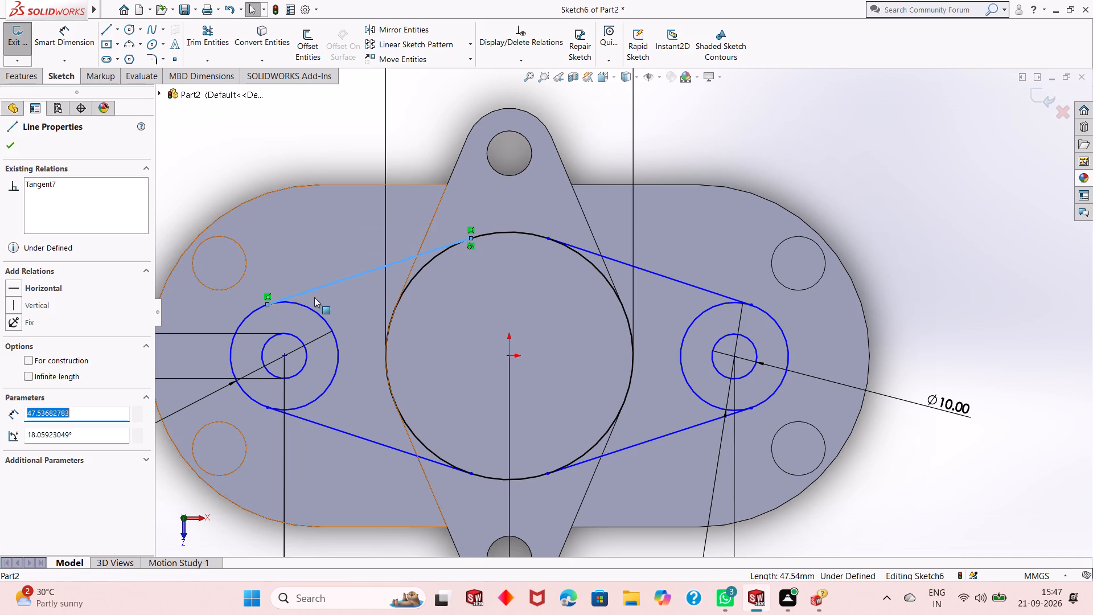
ctrl+click(315, 311)
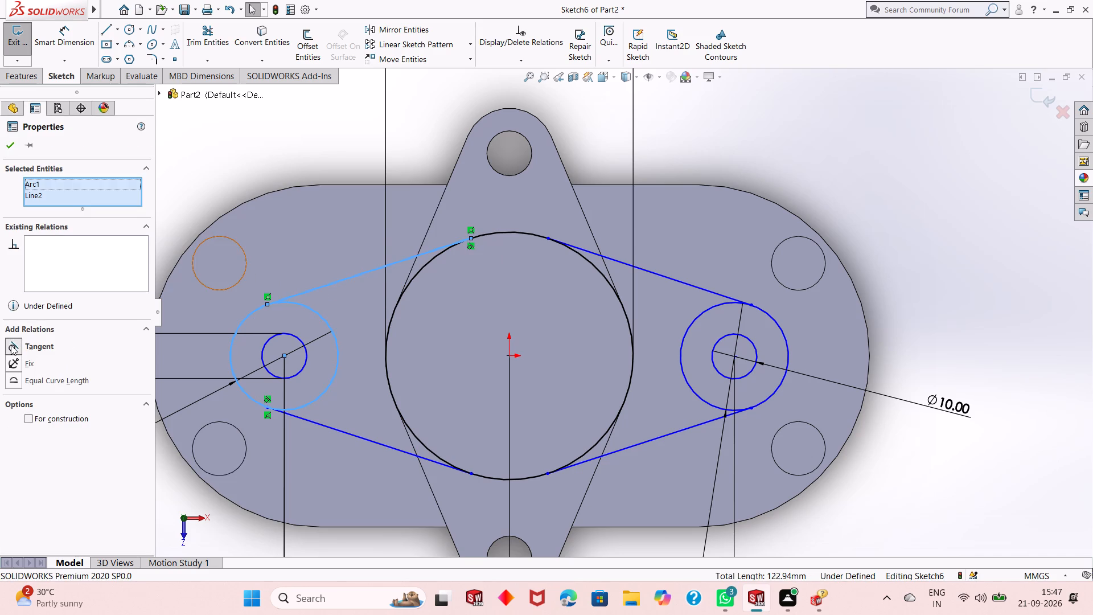
click(11, 345)
click(13, 148)
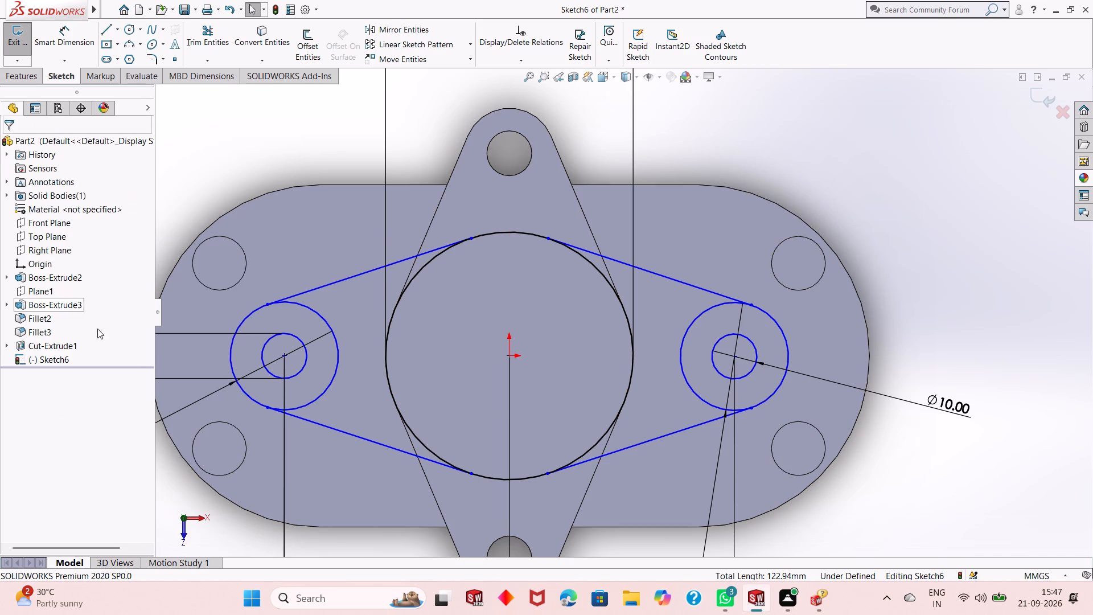
Dimension the horizontal distance from the origin to the shared centre of the positive-X end circles, placing it on the positive-Z side.
click(77, 32)
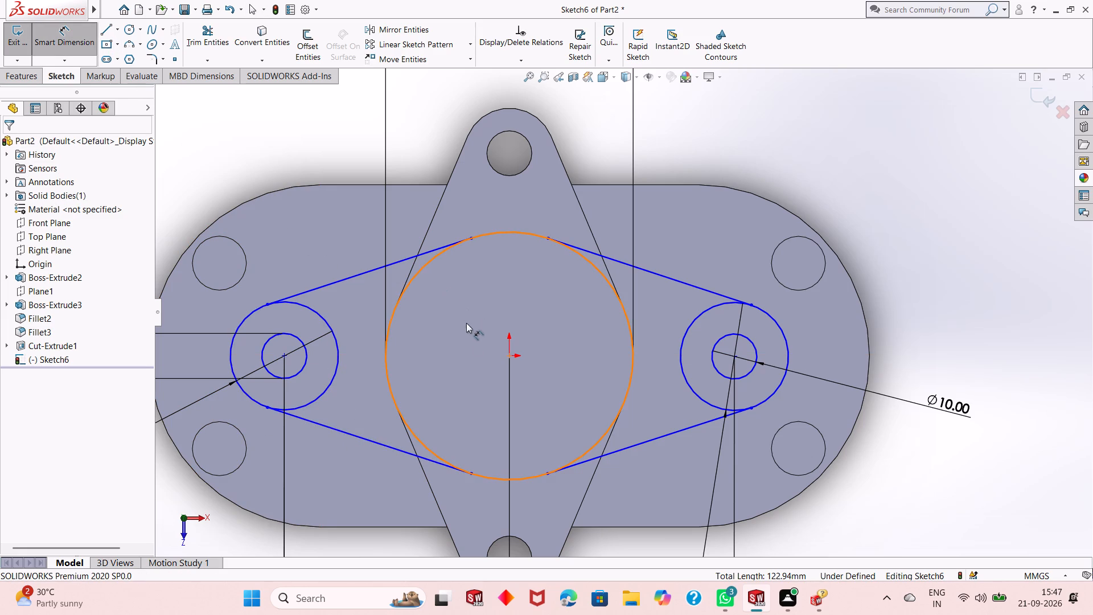
click(507, 355)
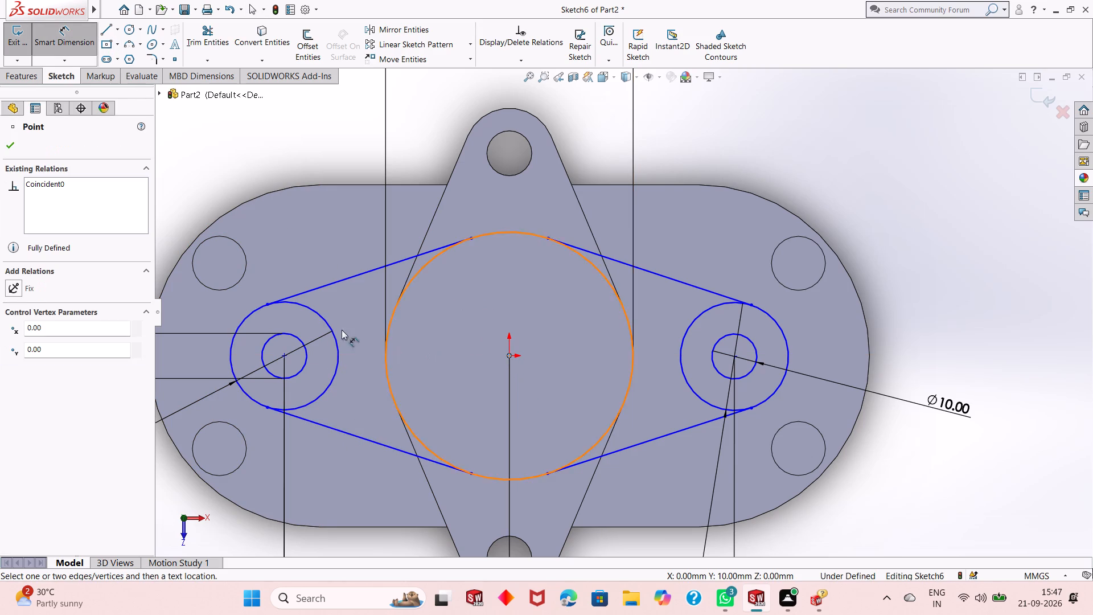
scroll(653, 412, up, 3)
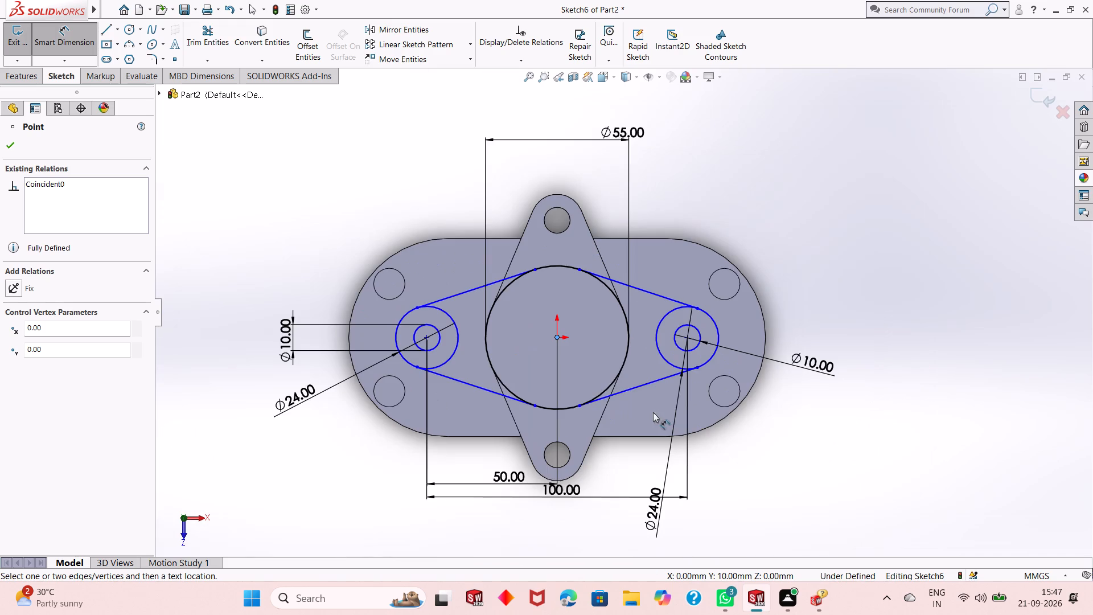
click(689, 338)
click(650, 530)
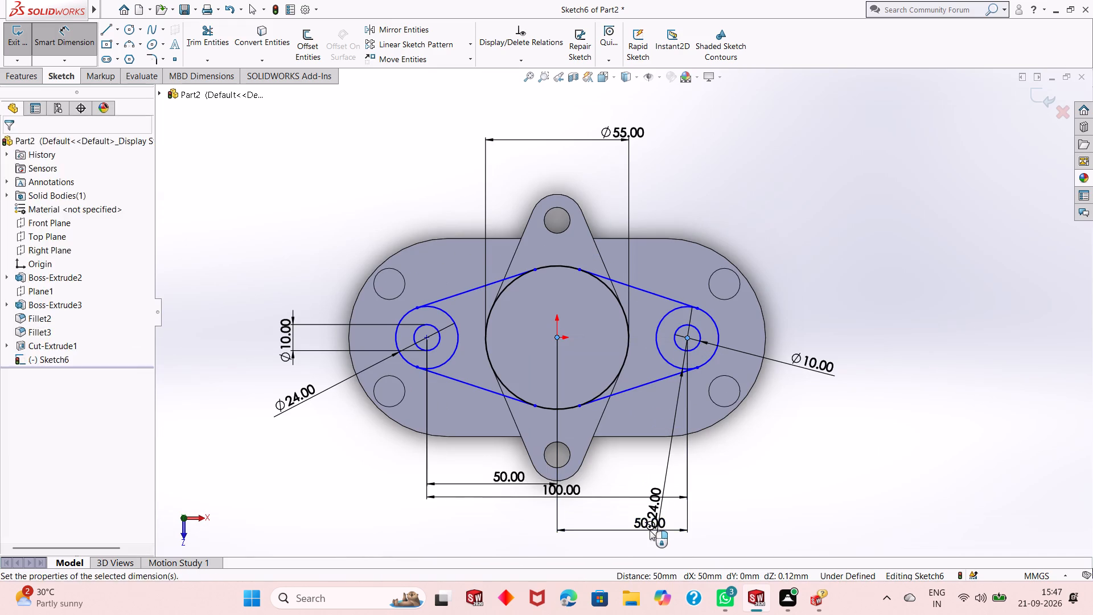
click(607, 511)
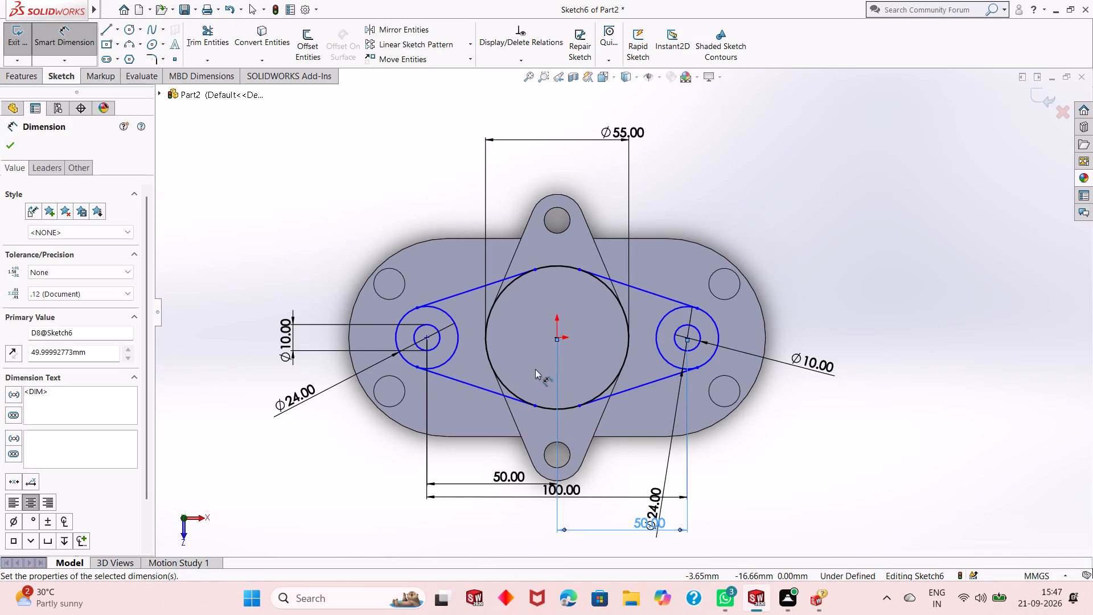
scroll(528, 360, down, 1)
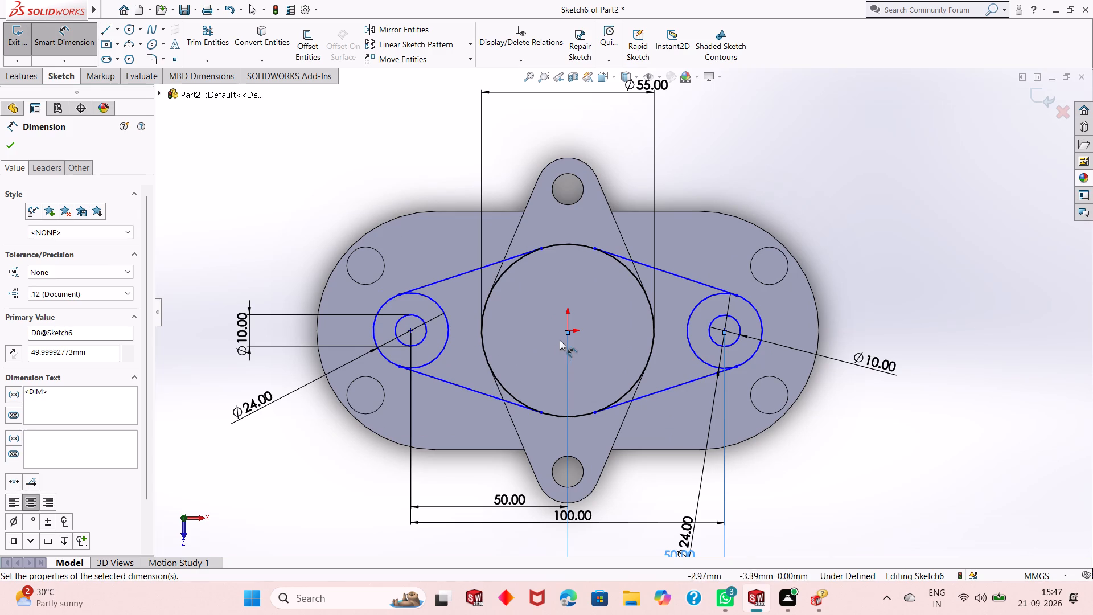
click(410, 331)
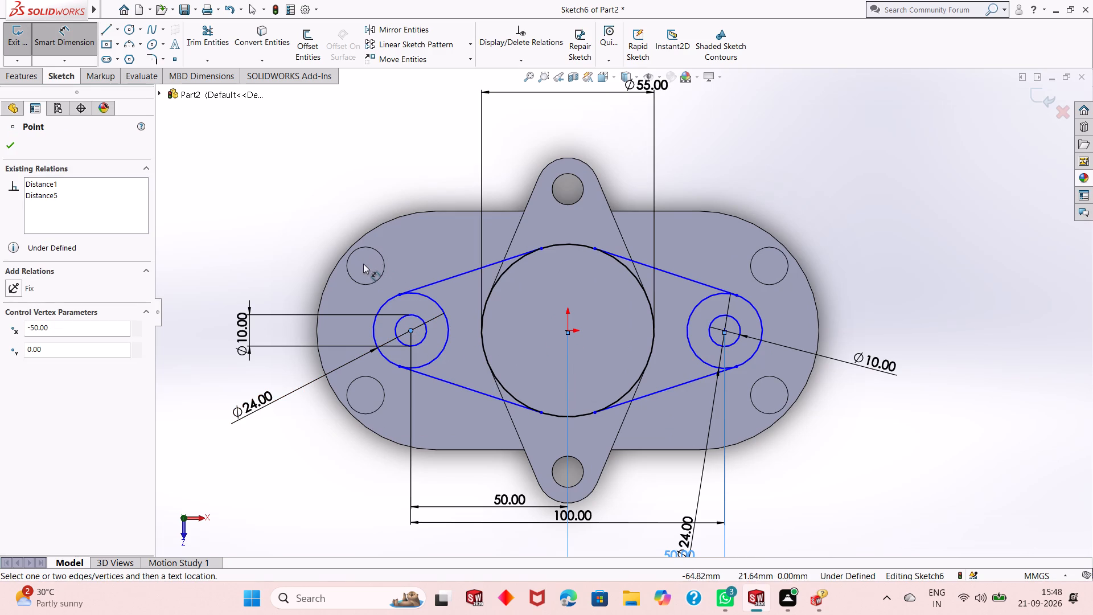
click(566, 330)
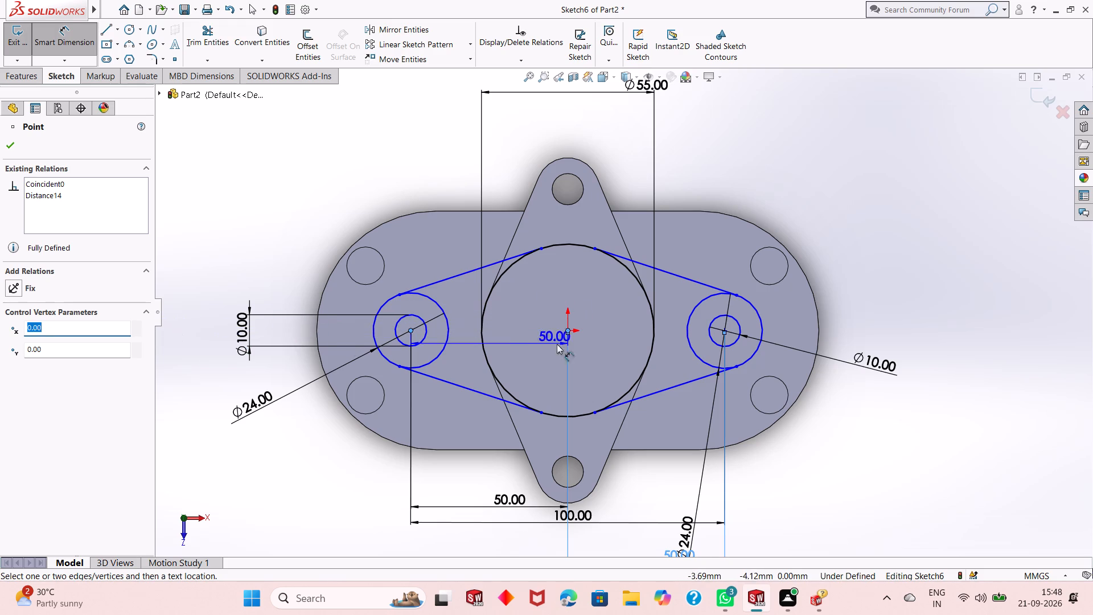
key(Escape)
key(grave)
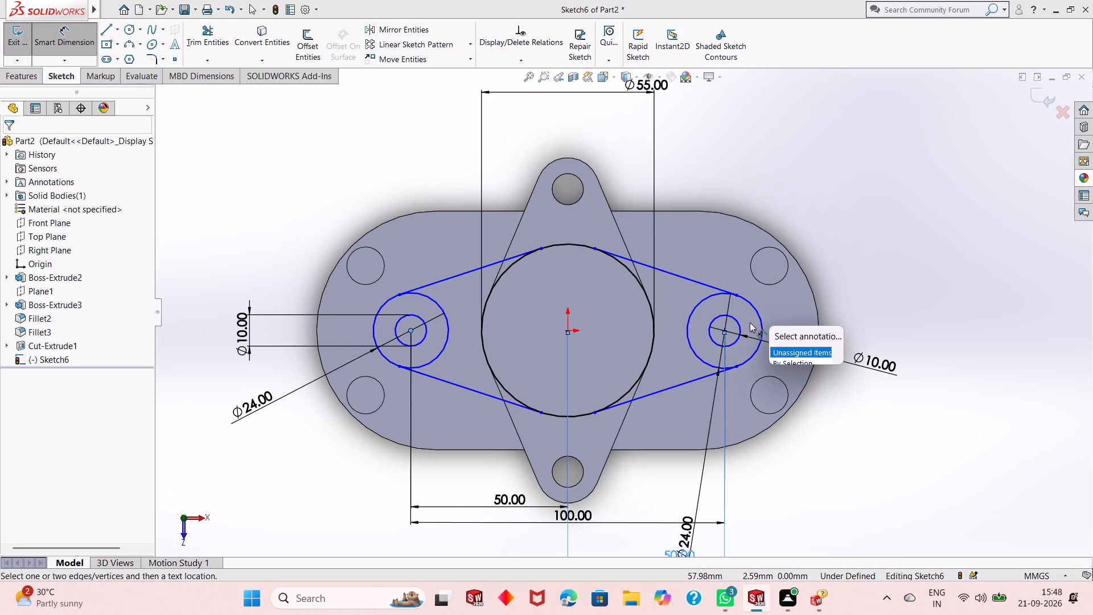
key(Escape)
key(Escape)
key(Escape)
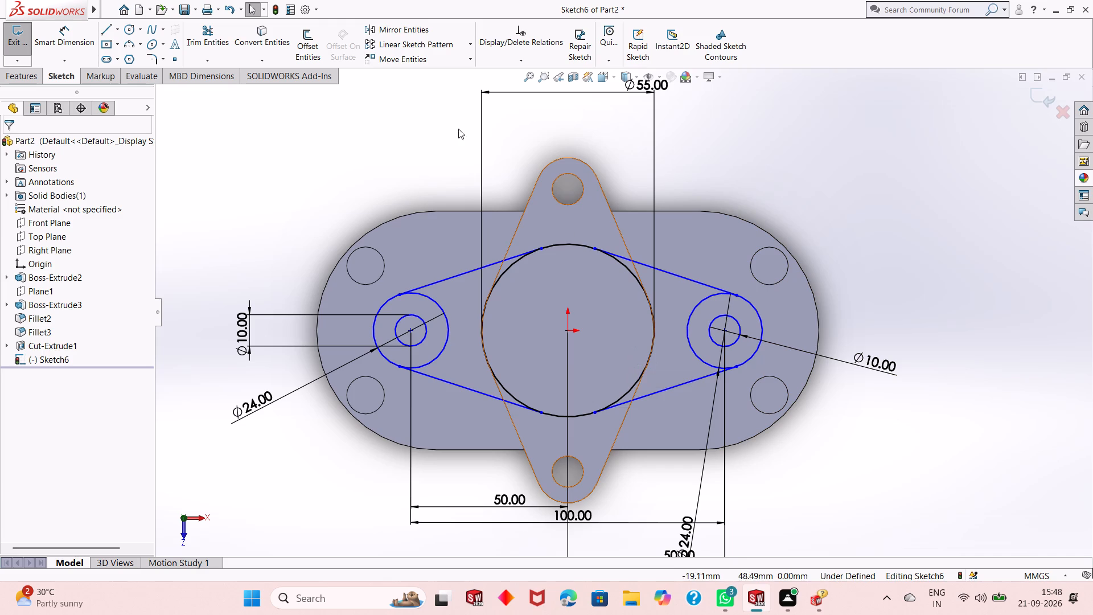
Sketch a vertical centerline about 5 mm long from the centre of the negative-Z flange hole to its outer edge.
click(121, 30)
click(138, 61)
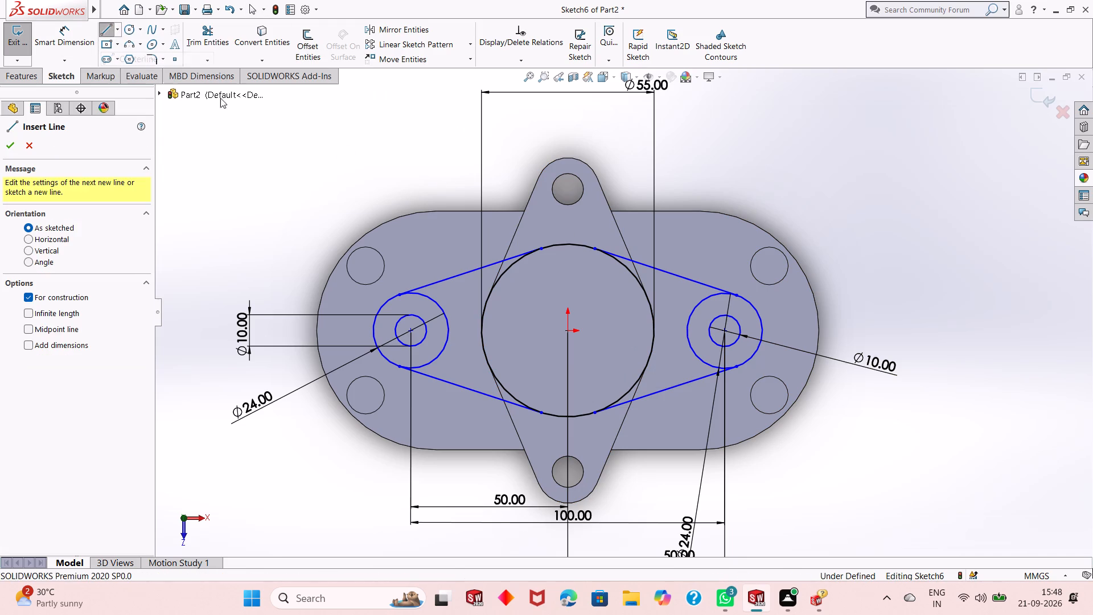
click(567, 188)
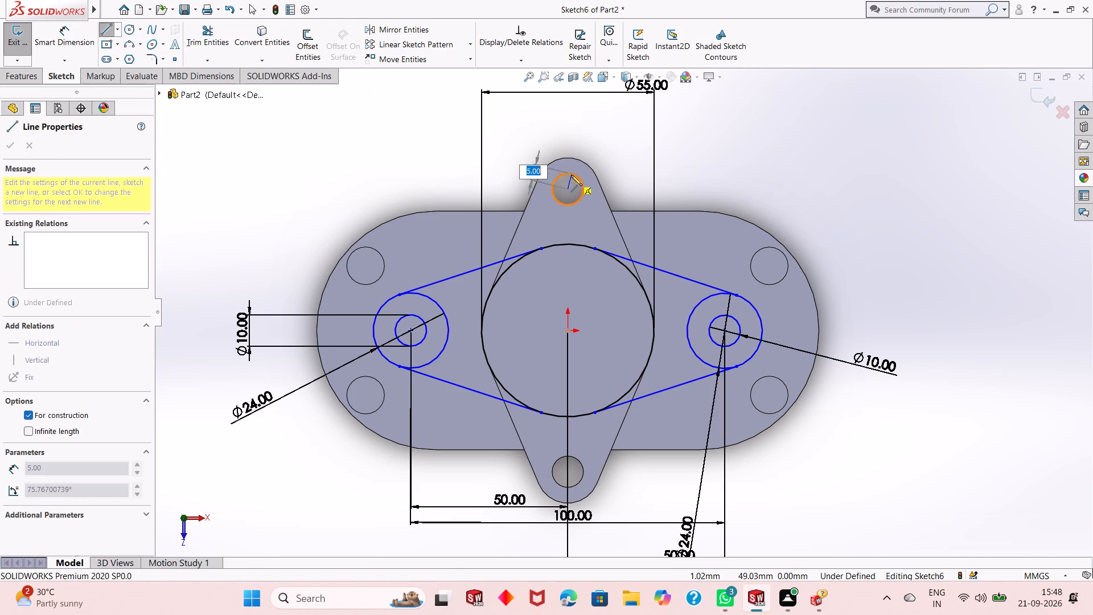
click(570, 173)
right_click(570, 173)
click(577, 178)
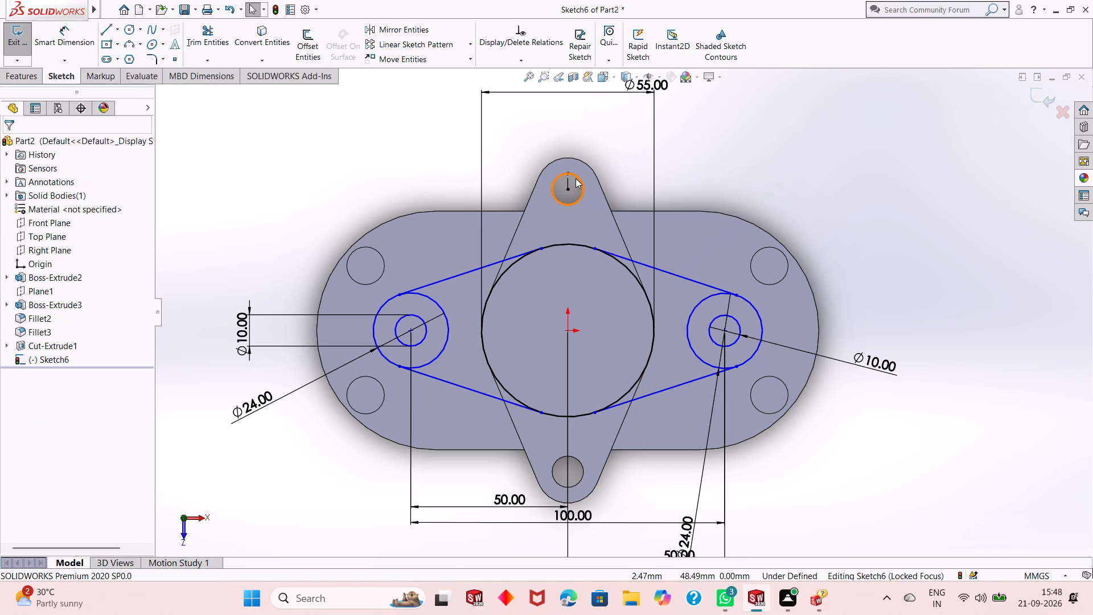
Sketch a vertical centerline about 5 mm long from the centre of the positive-Z flange hole to its outer edge.
click(121, 28)
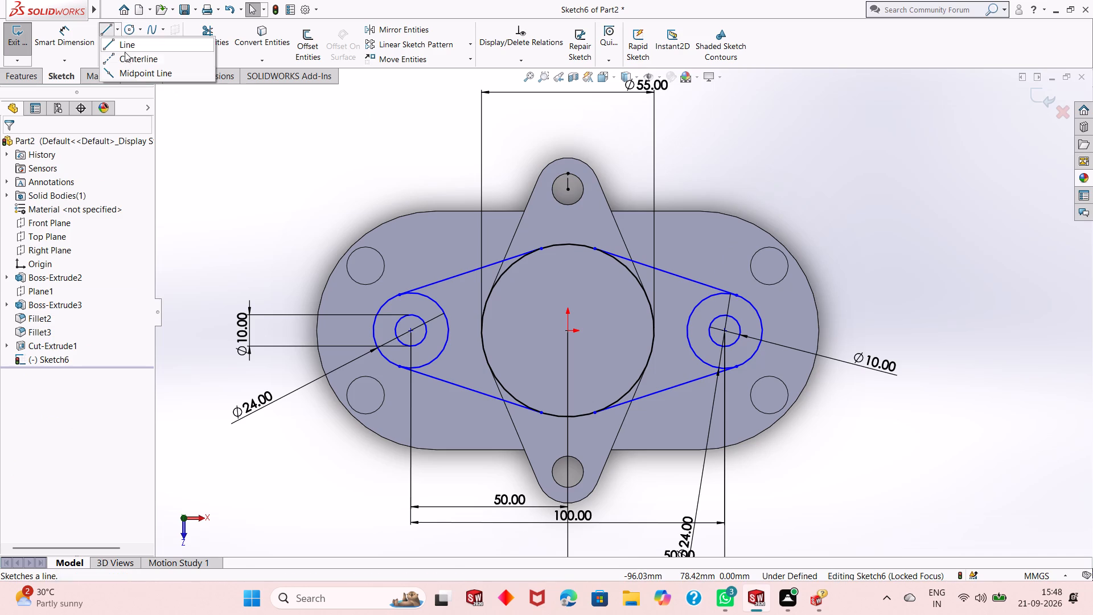
click(127, 58)
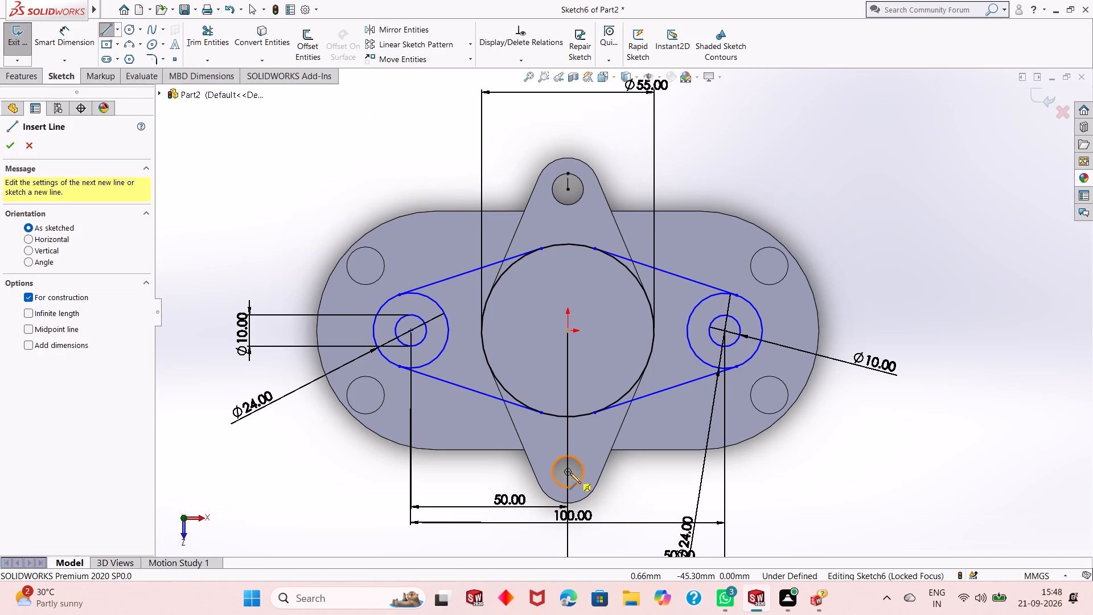
click(568, 473)
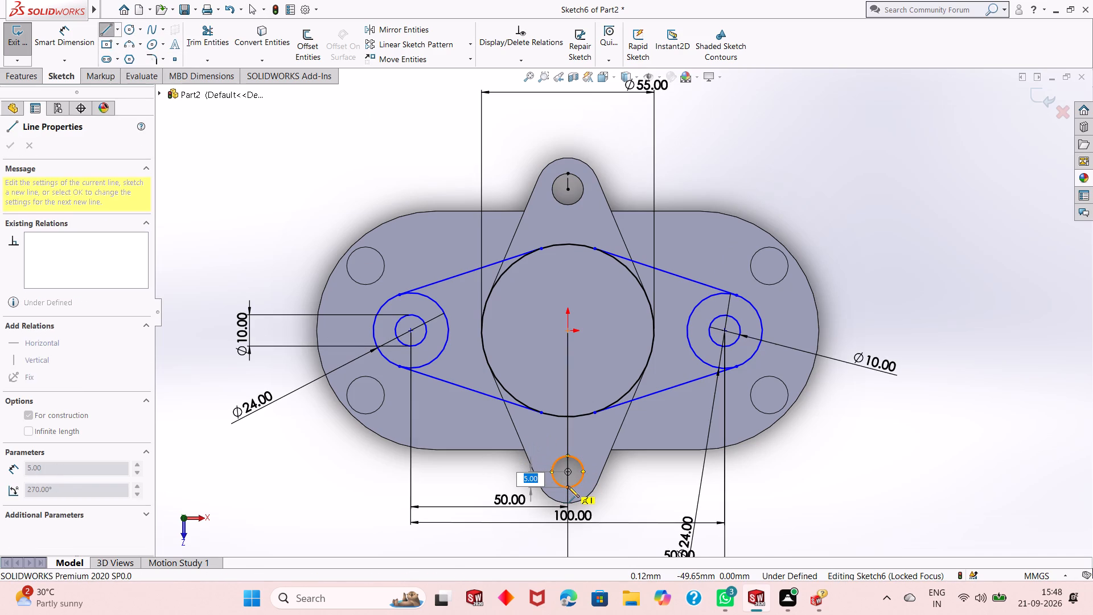
click(568, 486)
right_click(568, 486)
click(586, 476)
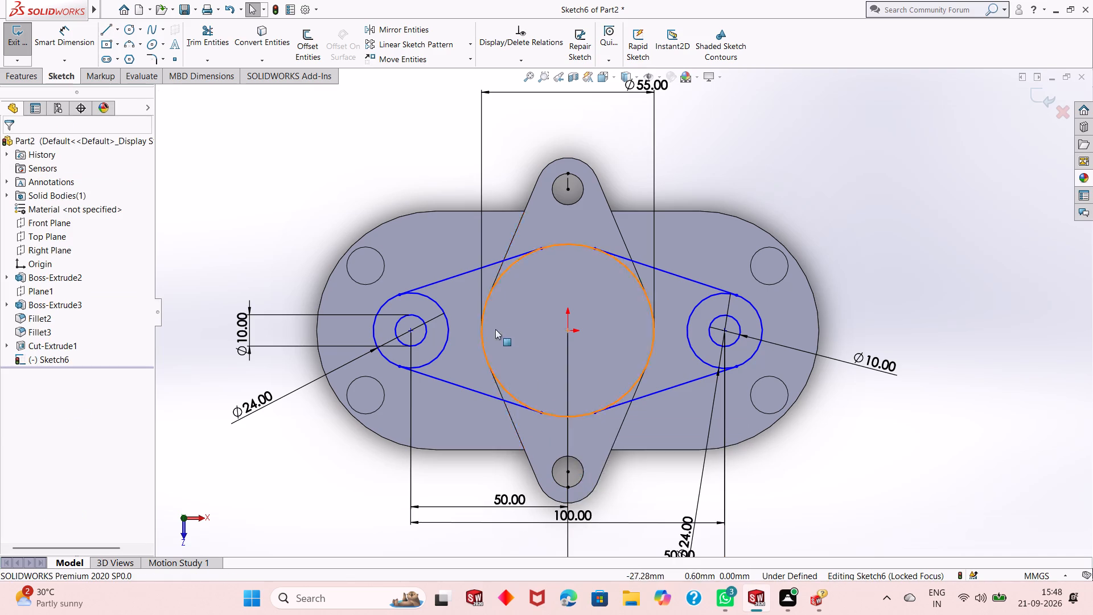
Dimension the vertical distance from the negative-Z flange hole's centre to the negative-X end circles' centre, placing it on the negative-X side.
click(62, 41)
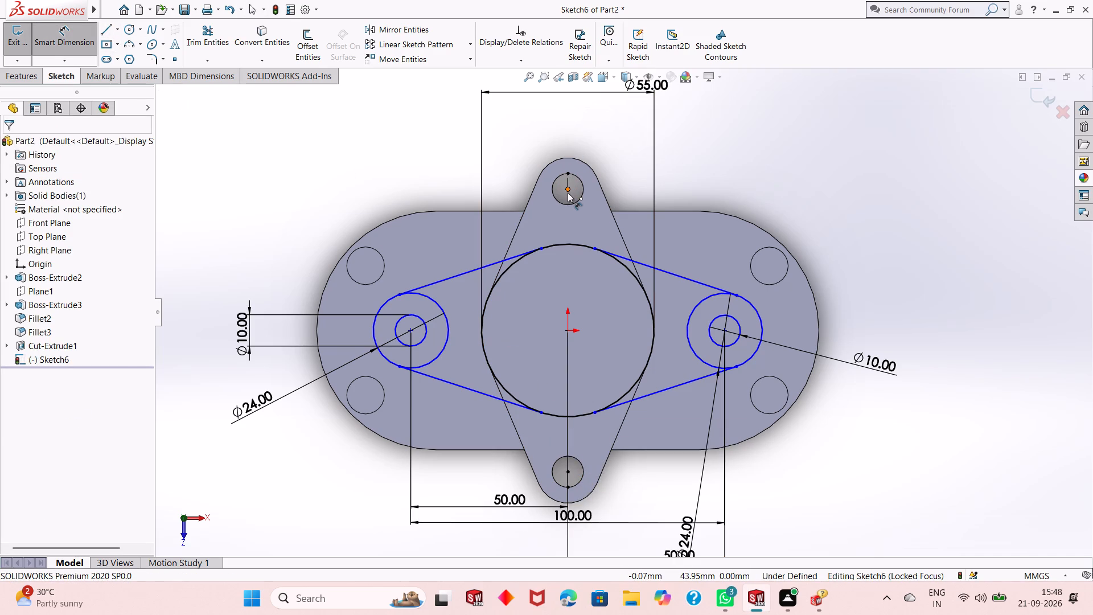
click(568, 192)
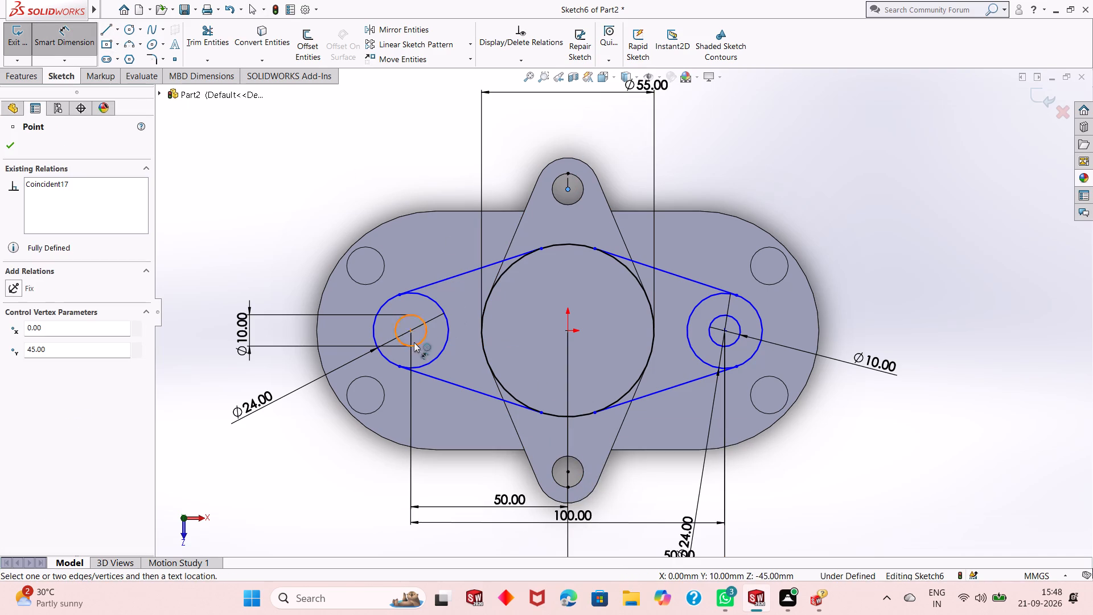
click(414, 331)
click(210, 294)
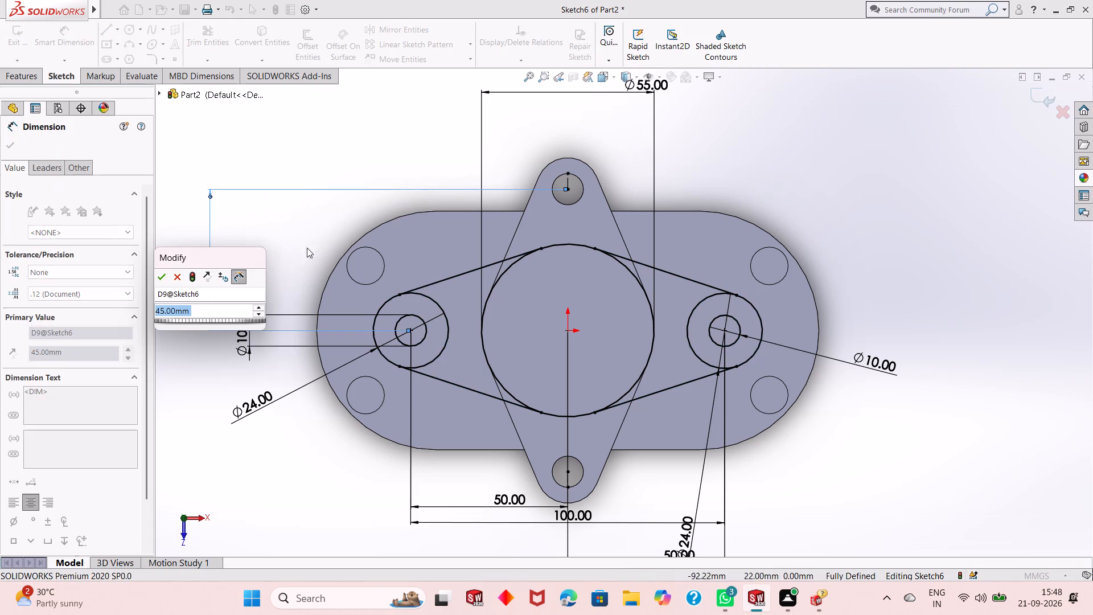
click(161, 275)
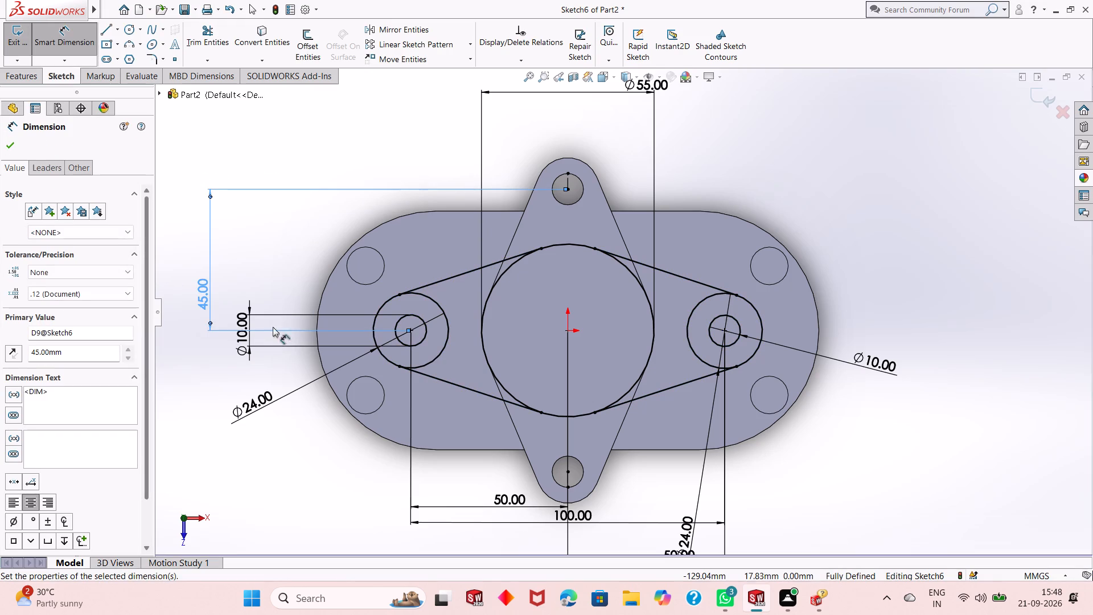
key(Escape)
key(Escape)
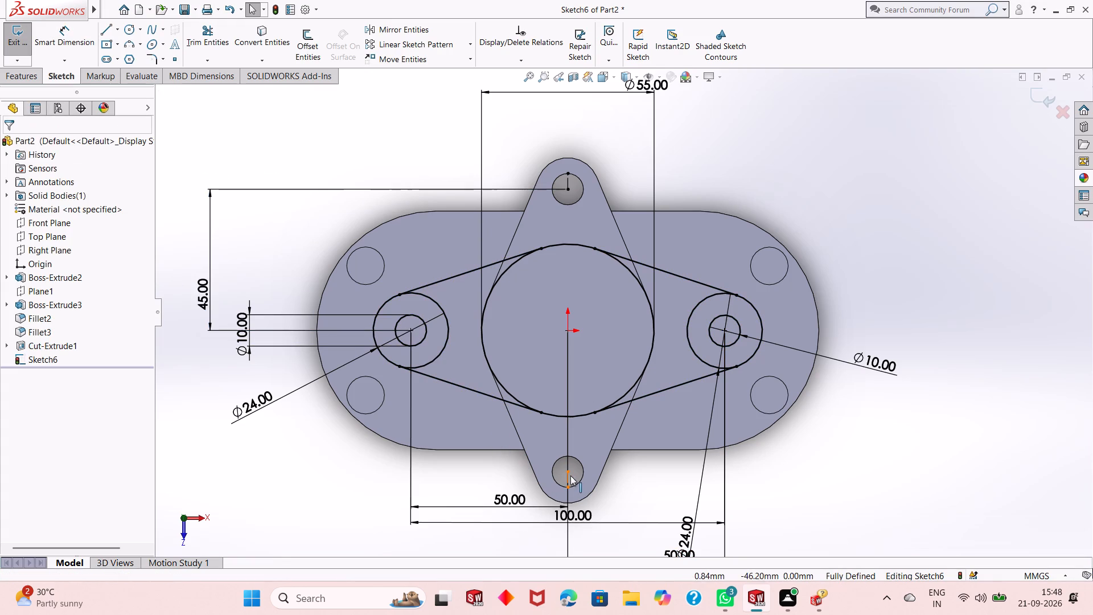
Delete the short vertical centerline in the positive-Z flange hole.
click(570, 477)
key(Delete)
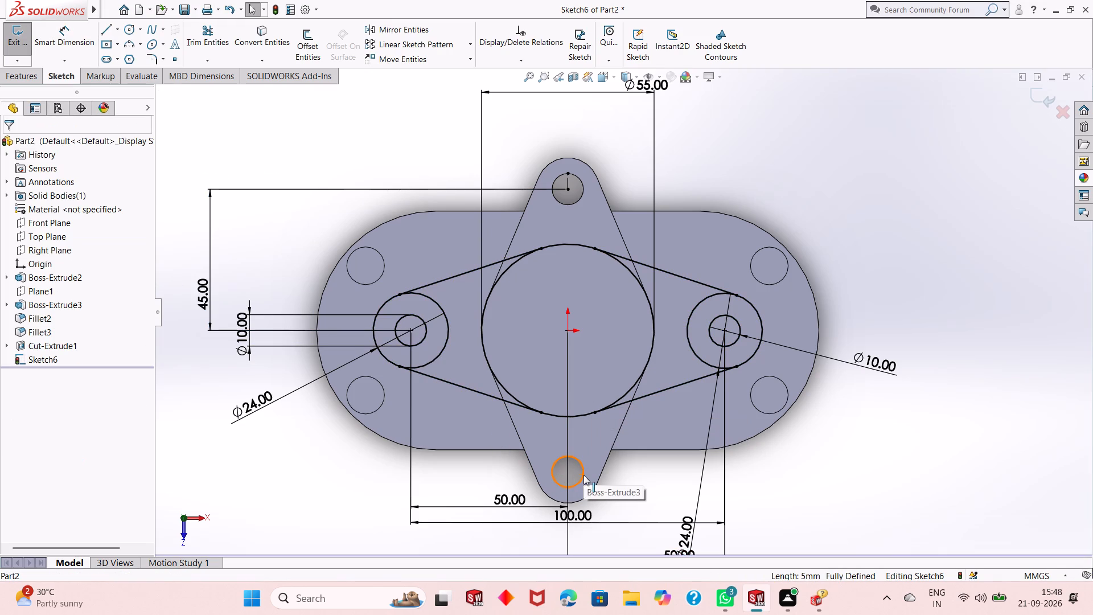
key(Escape)
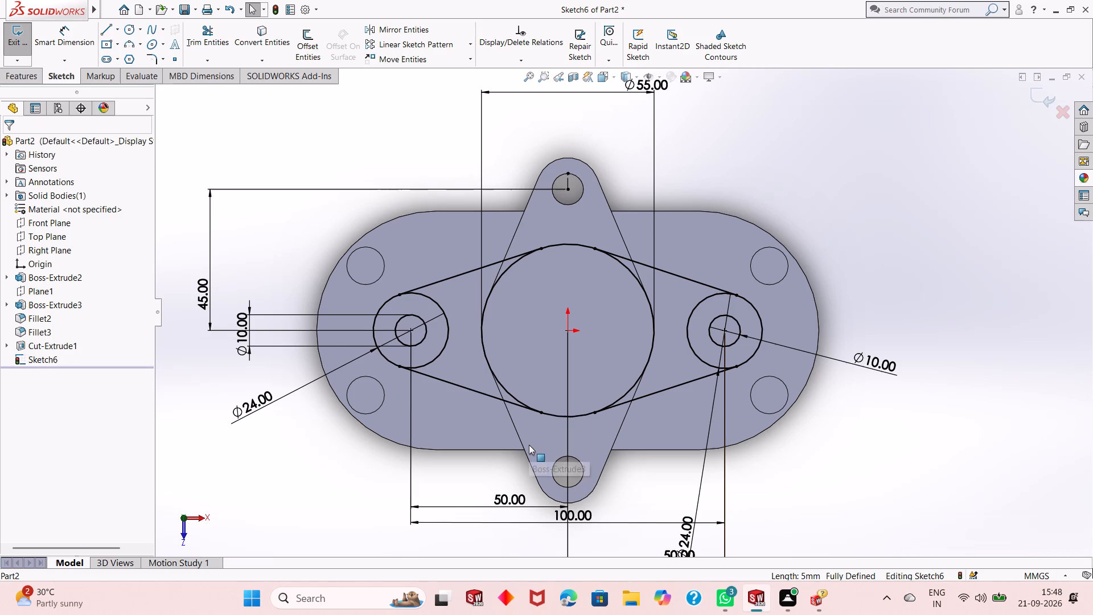
Trim the negative-X and positive-X side arcs of the central 55 mm circle between the tangent lines.
scroll(538, 379, down, 1)
scroll(538, 379, up, 2)
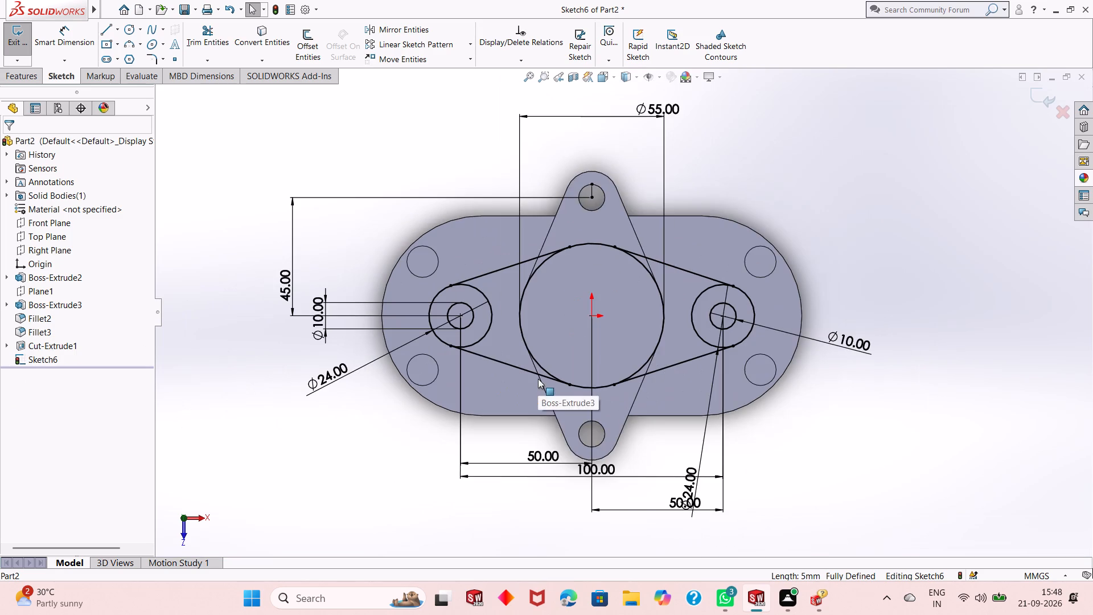
scroll(579, 314, down, 2)
scroll(574, 323, up, 2)
scroll(602, 284, down, 2)
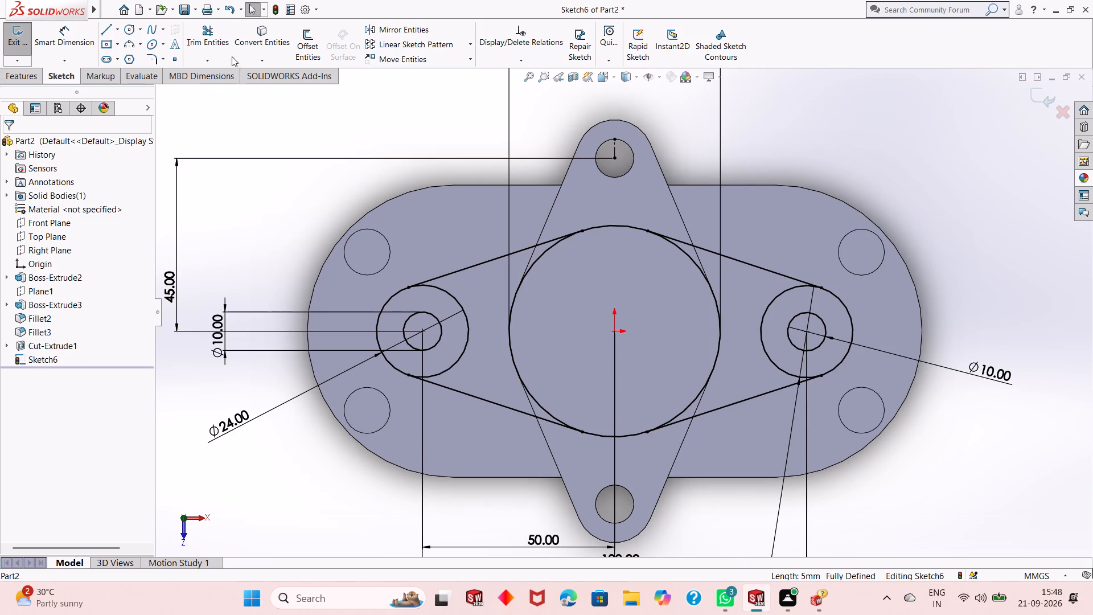
click(216, 37)
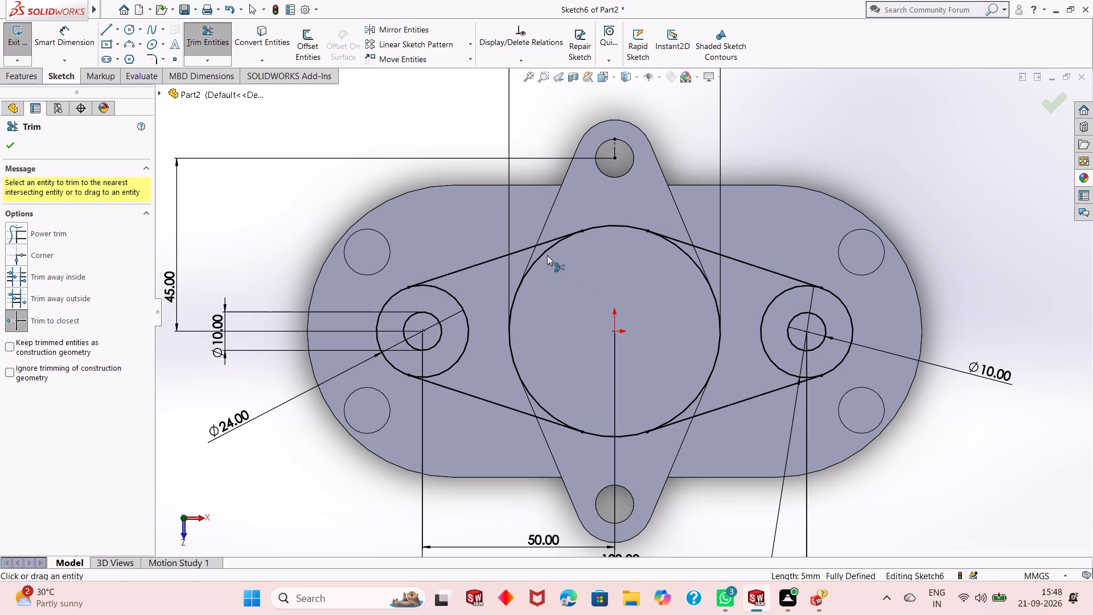
click(546, 253)
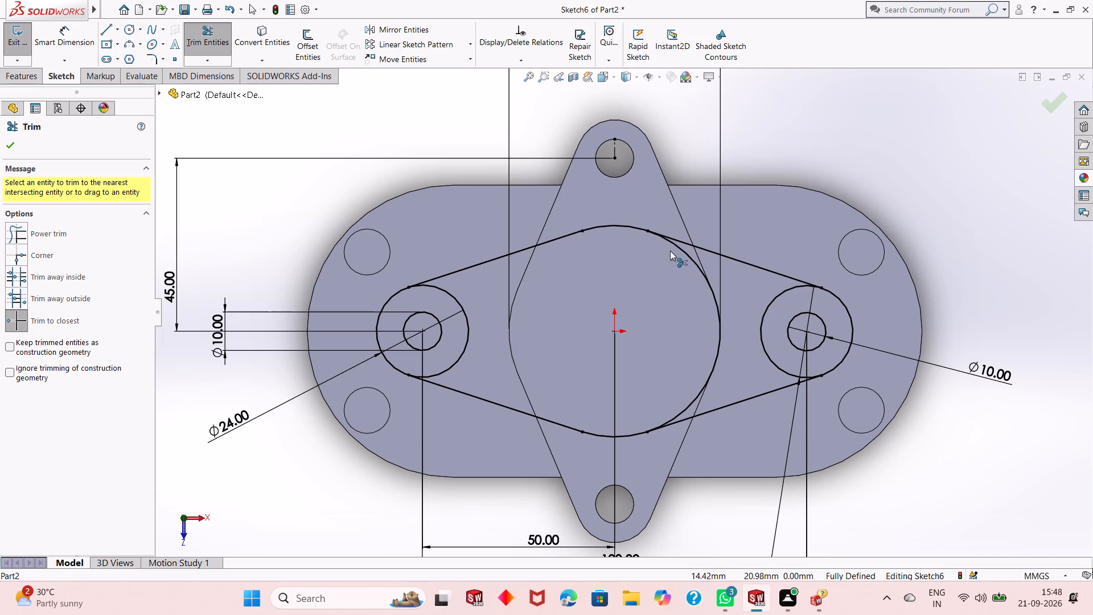
click(691, 256)
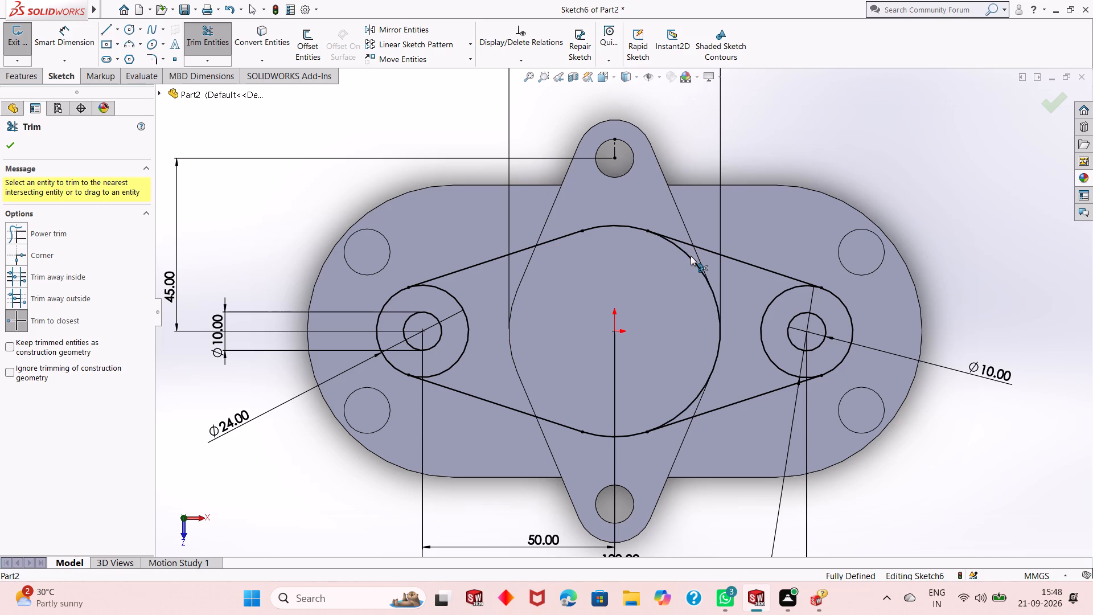
key(Escape)
key(Escape)
right_click(668, 304)
key(Escape)
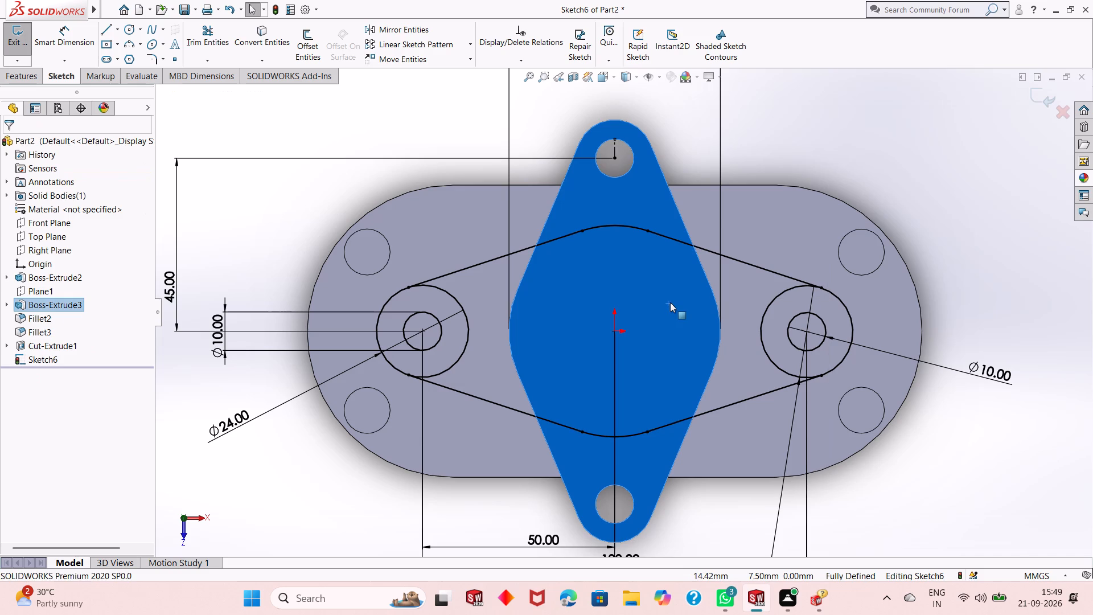
key(Escape)
Trim the inward-facing arcs of both 24 mm end circles between their tangent lines.
scroll(657, 324, up, 2)
middle_drag(700, 409, 693, 309)
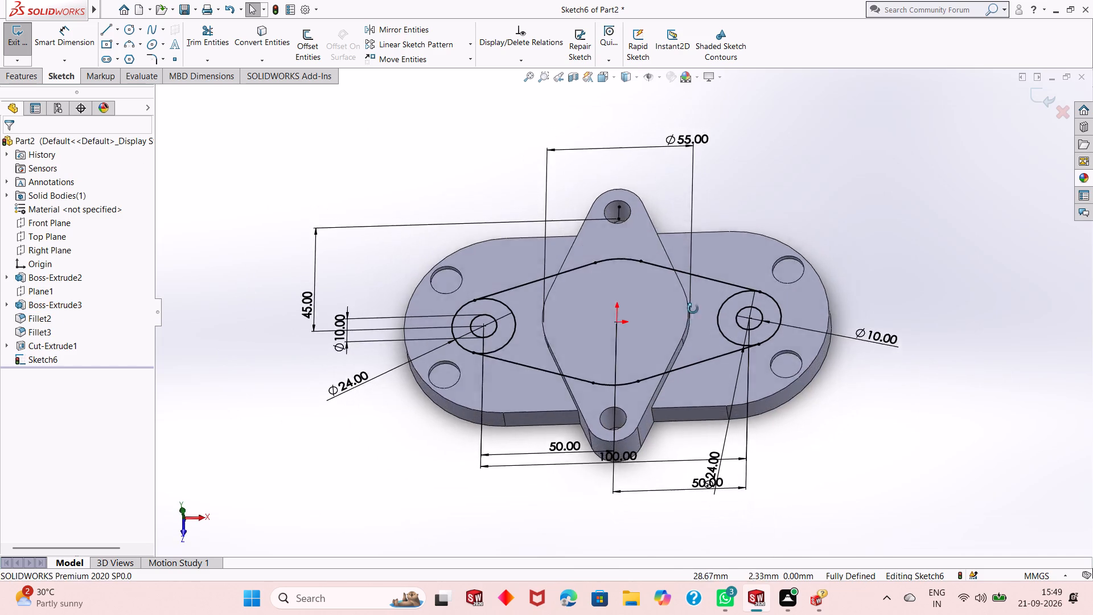
middle_drag(693, 309, 697, 265)
scroll(691, 288, down, 3)
scroll(700, 416, down, 1)
middle_drag(690, 428, 677, 307)
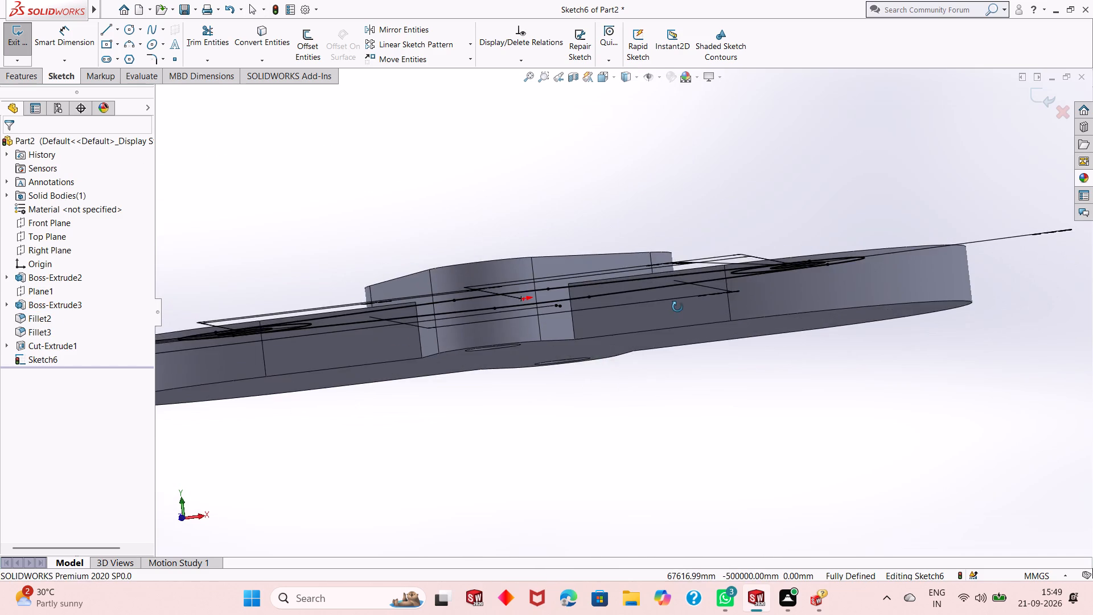
middle_drag(677, 307, 710, 456)
scroll(702, 432, up, 1)
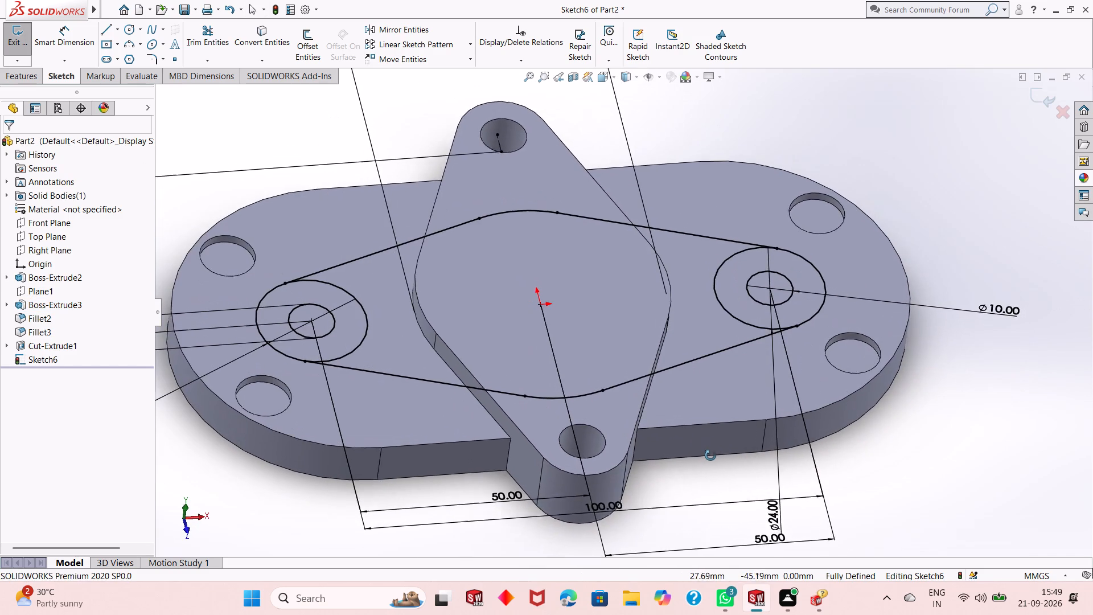
middle_drag(710, 456, 712, 460)
scroll(504, 266, down, 3)
scroll(549, 299, up, 3)
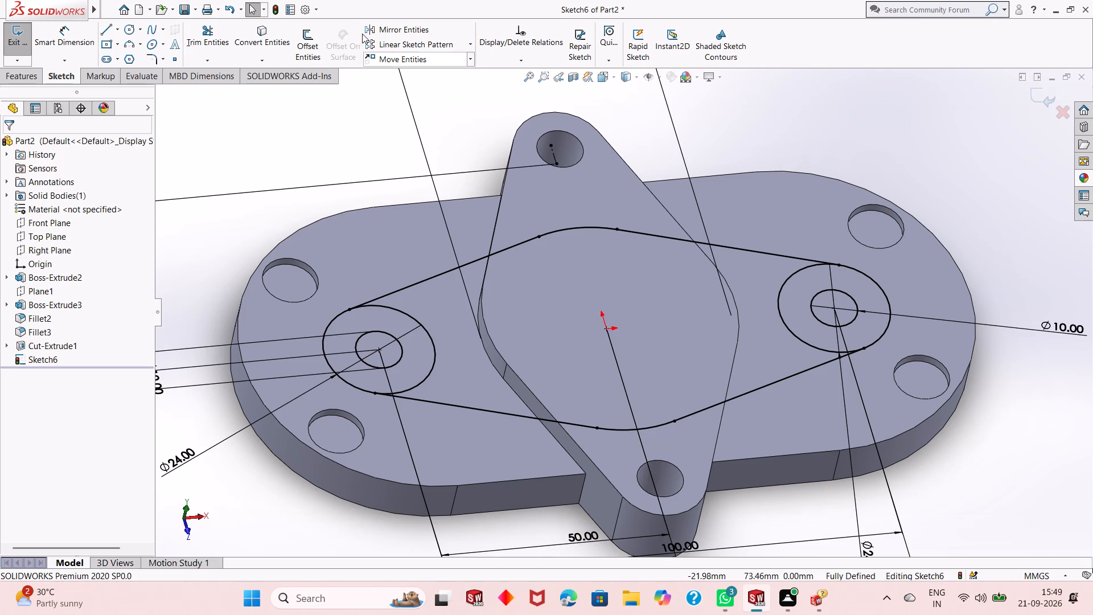
click(217, 44)
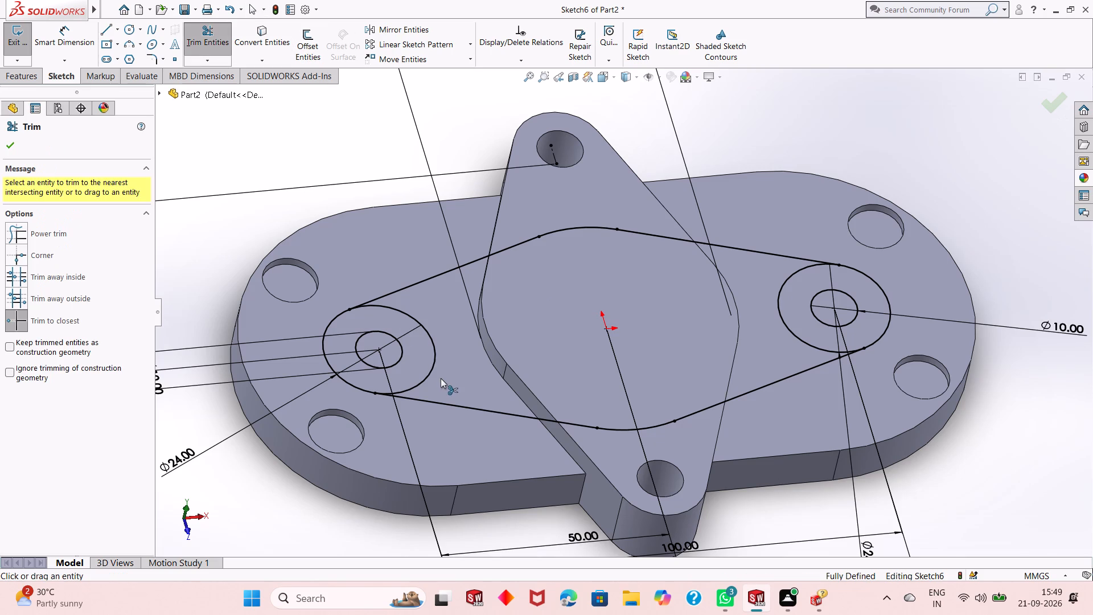
click(437, 366)
click(809, 341)
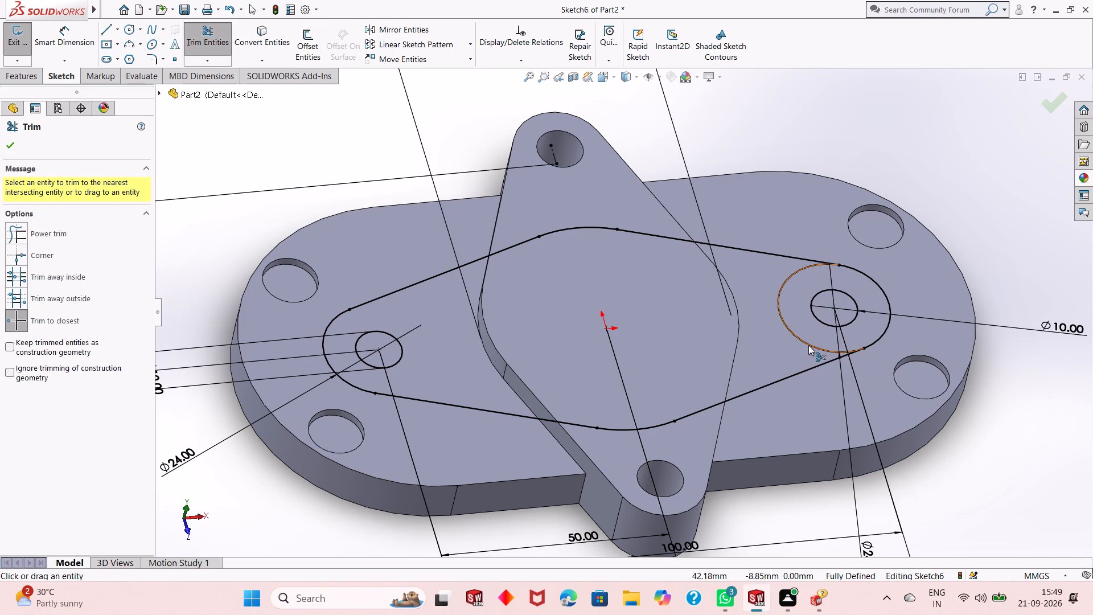
click(808, 346)
right_click(808, 346)
click(828, 382)
Examine the trimmed tangent profile and its two 10 mm circles against the plate and flange from several angles.
scroll(640, 325, up, 2)
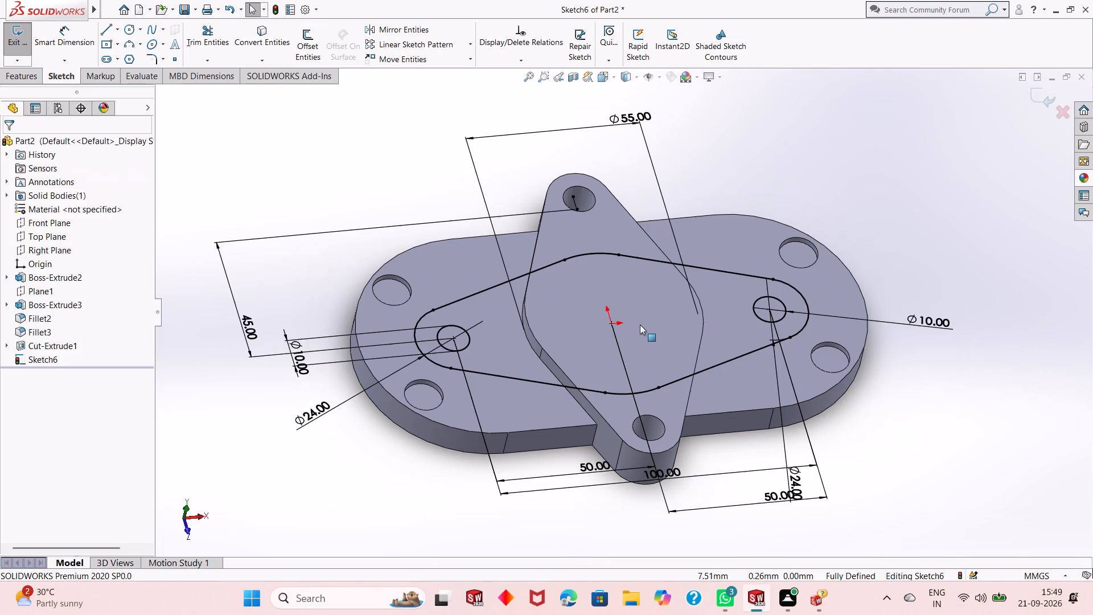
scroll(634, 336, down, 1)
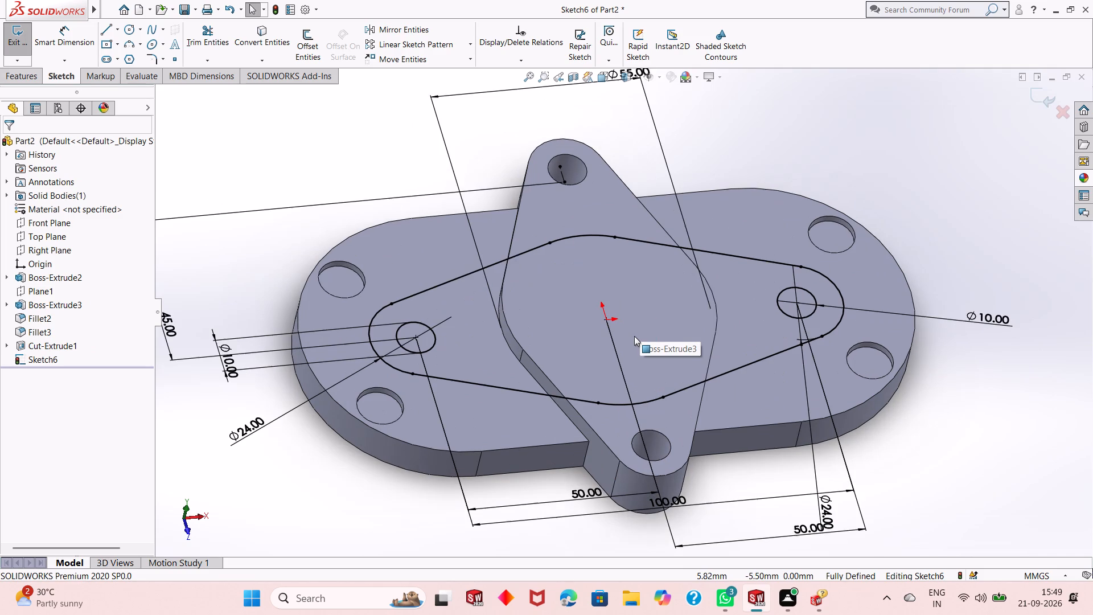
scroll(634, 336, down, 3)
scroll(634, 336, up, 3)
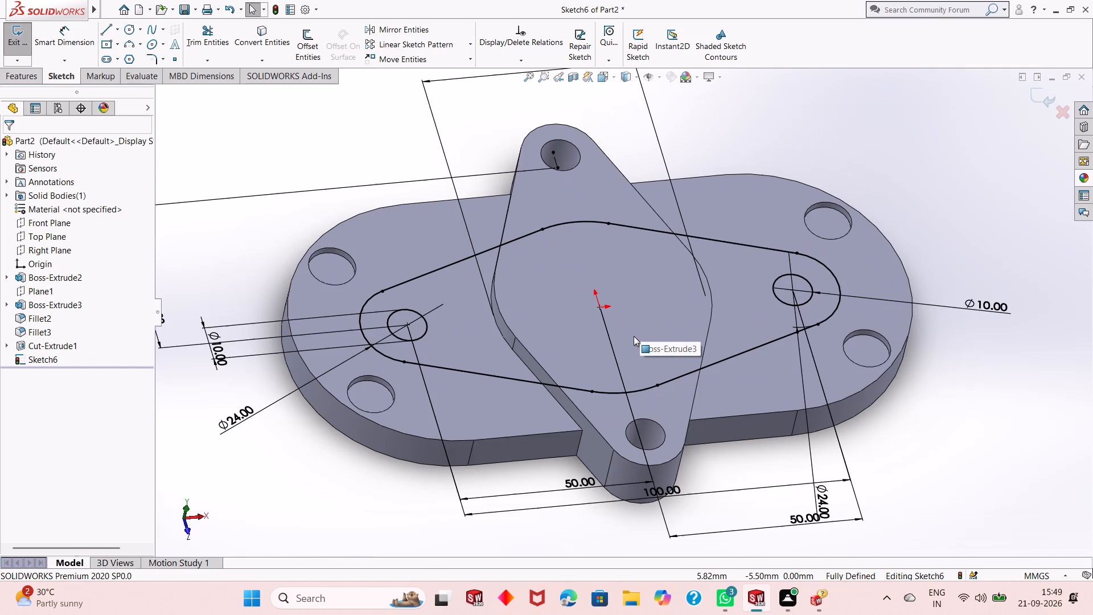
middle_drag(660, 340, 650, 454)
scroll(595, 344, down, 3)
scroll(595, 344, up, 3)
scroll(619, 284, up, 1)
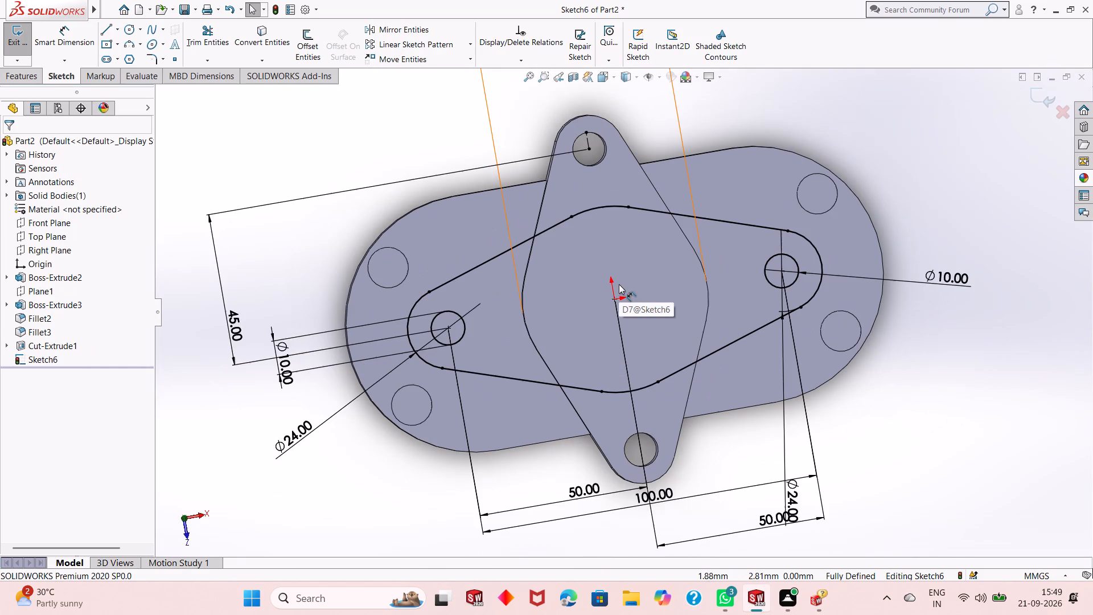
scroll(619, 284, up, 1)
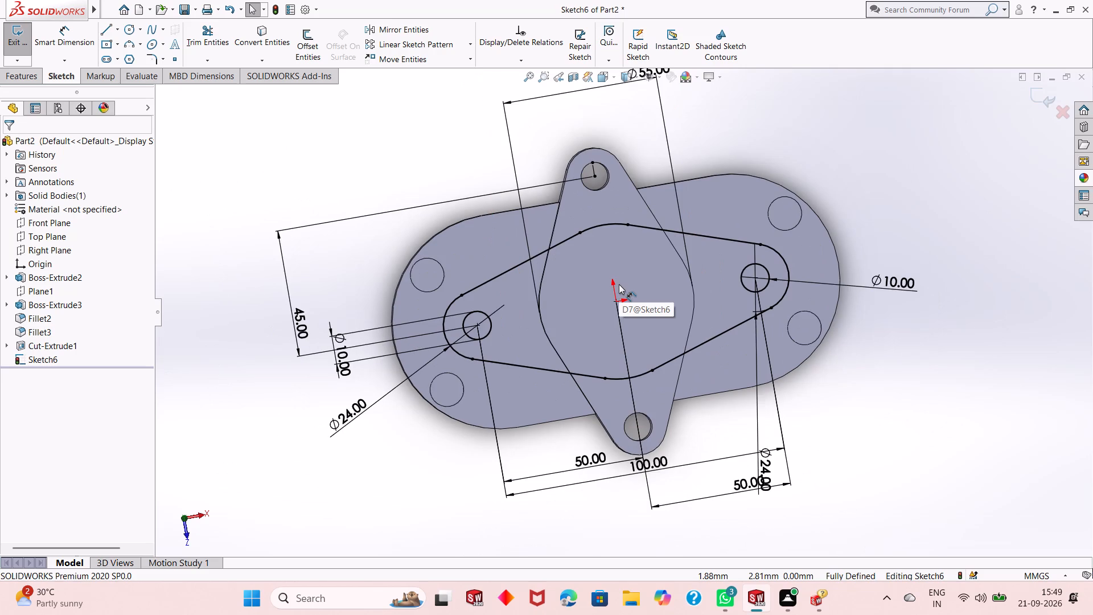
key(ctrl+8)
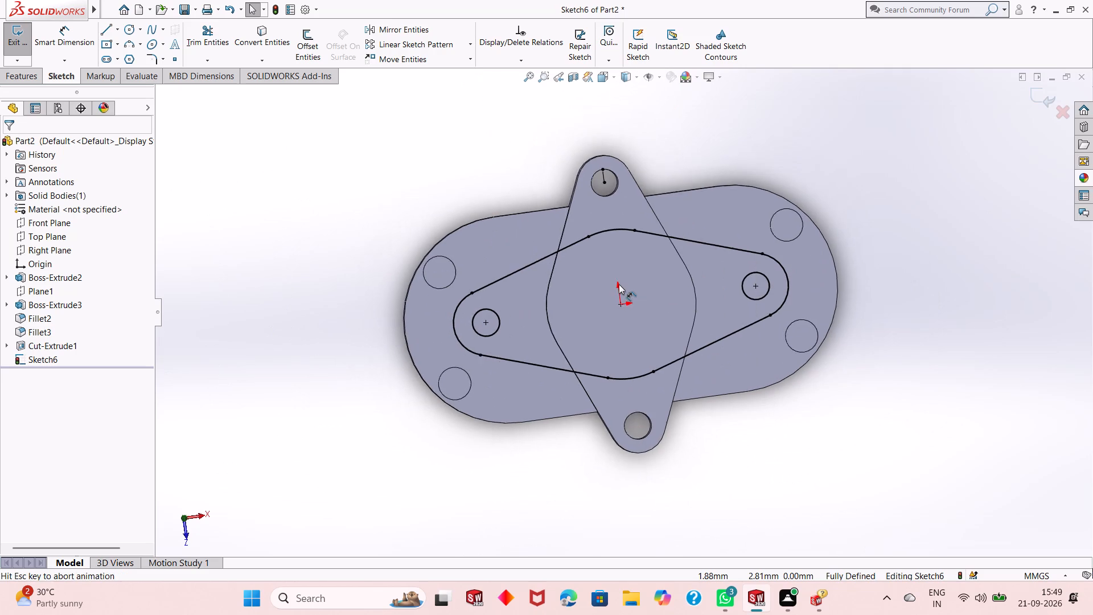
key(Escape)
scroll(635, 280, down, 5)
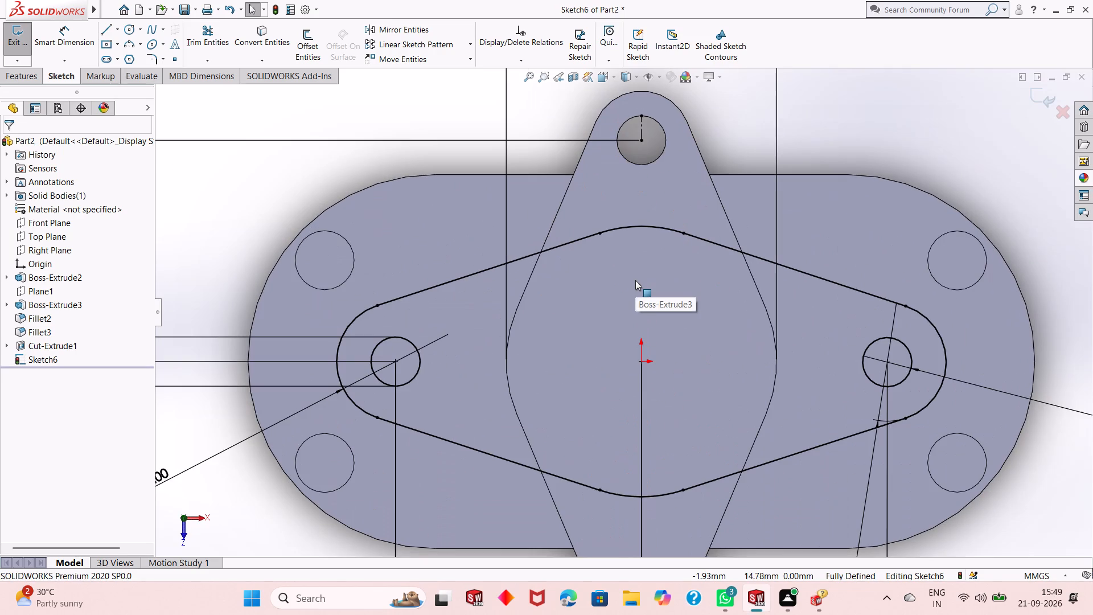
scroll(635, 280, up, 5)
scroll(662, 391, down, 3)
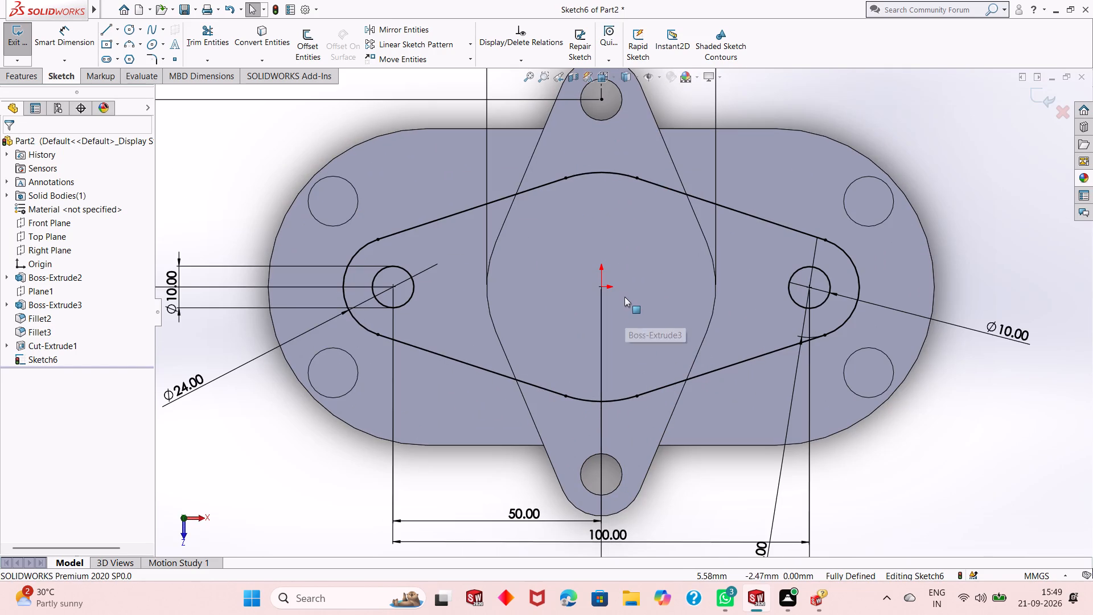
scroll(600, 296, up, 3)
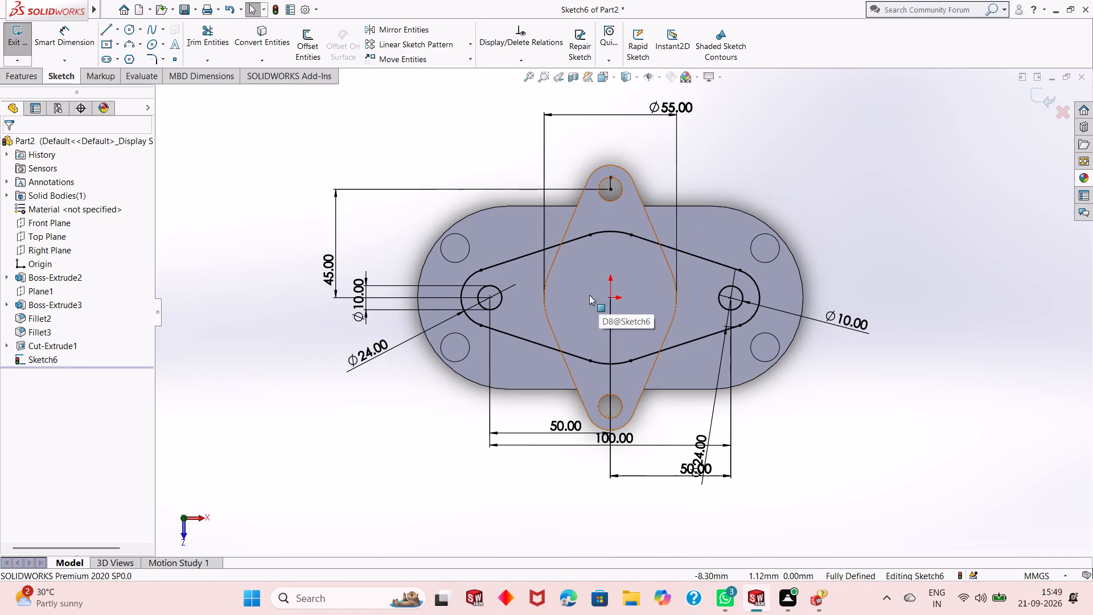
scroll(618, 302, down, 3)
scroll(617, 305, up, 2)
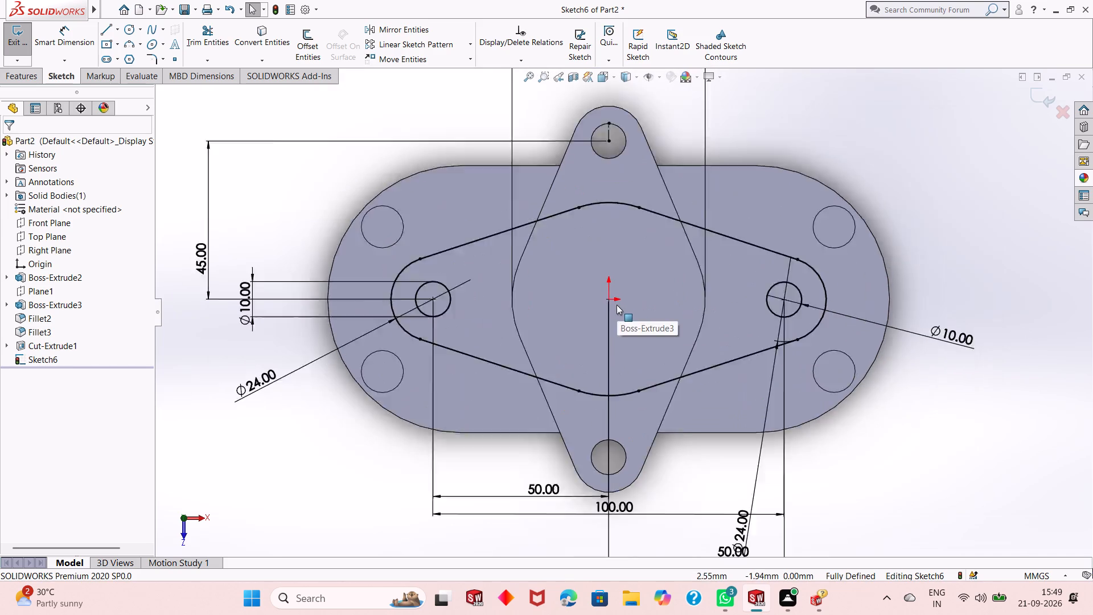
scroll(617, 305, up, 2)
middle_drag(648, 329, 652, 239)
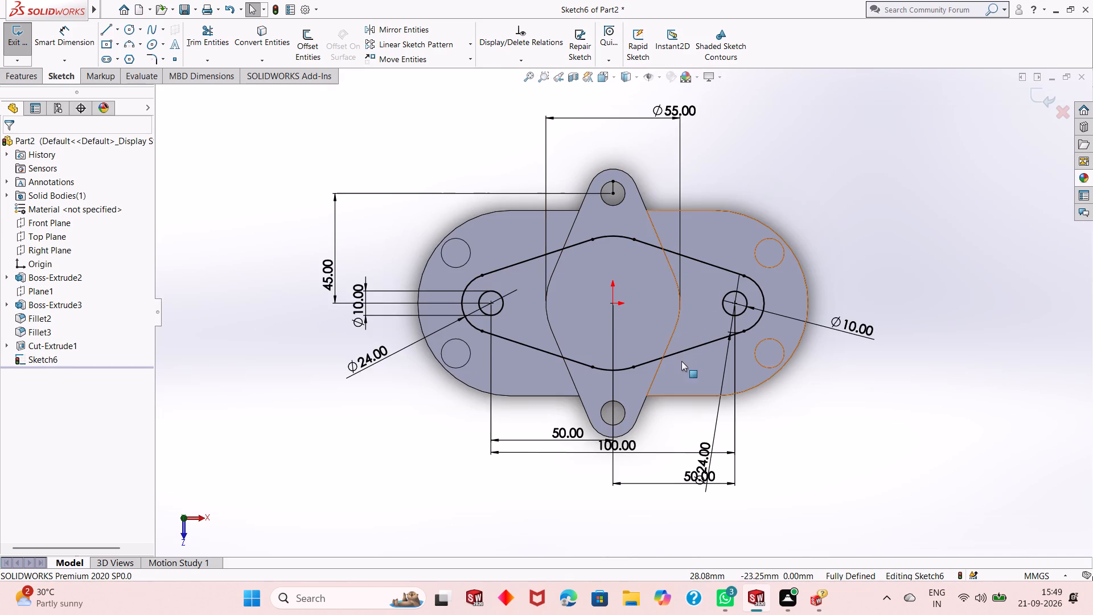
middle_drag(681, 361, 597, 203)
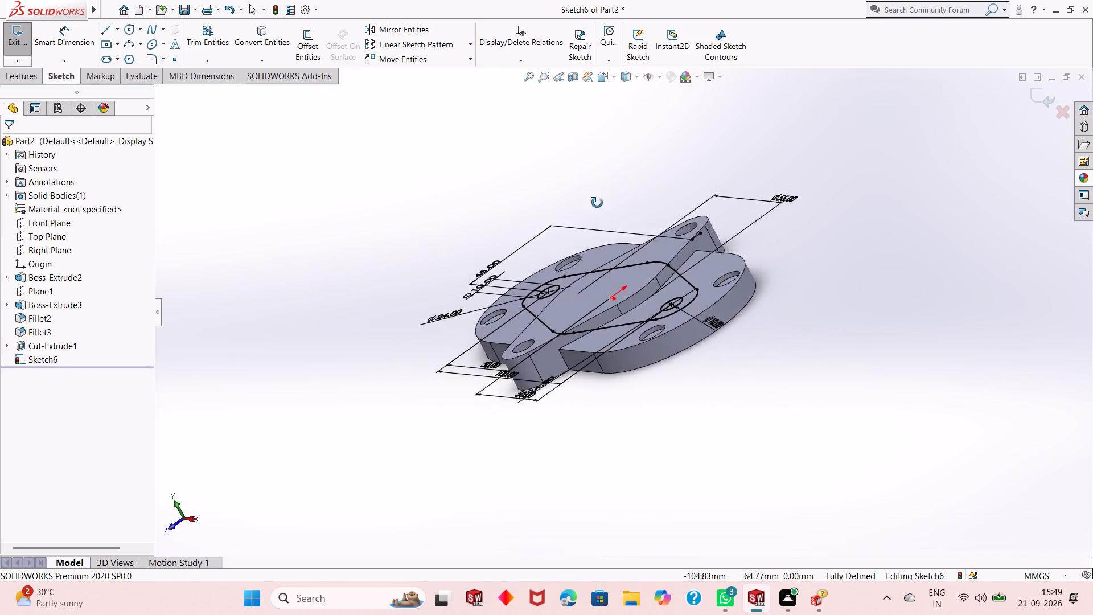
middle_drag(597, 203, 673, 306)
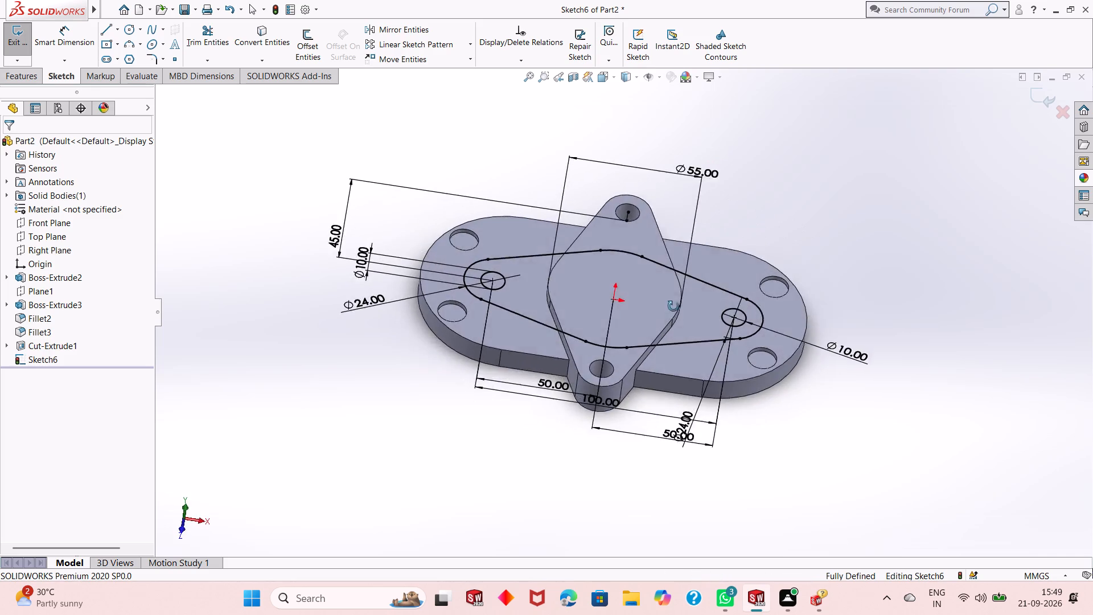
middle_drag(673, 306, 653, 411)
scroll(671, 396, up, 1)
scroll(665, 322, down, 4)
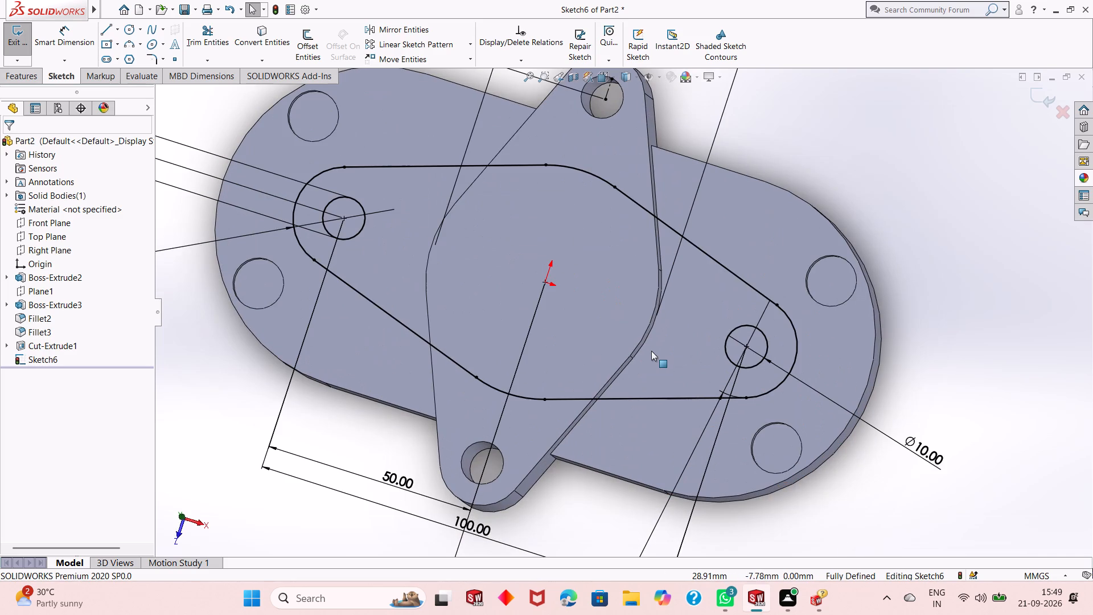
middle_drag(651, 352, 573, 333)
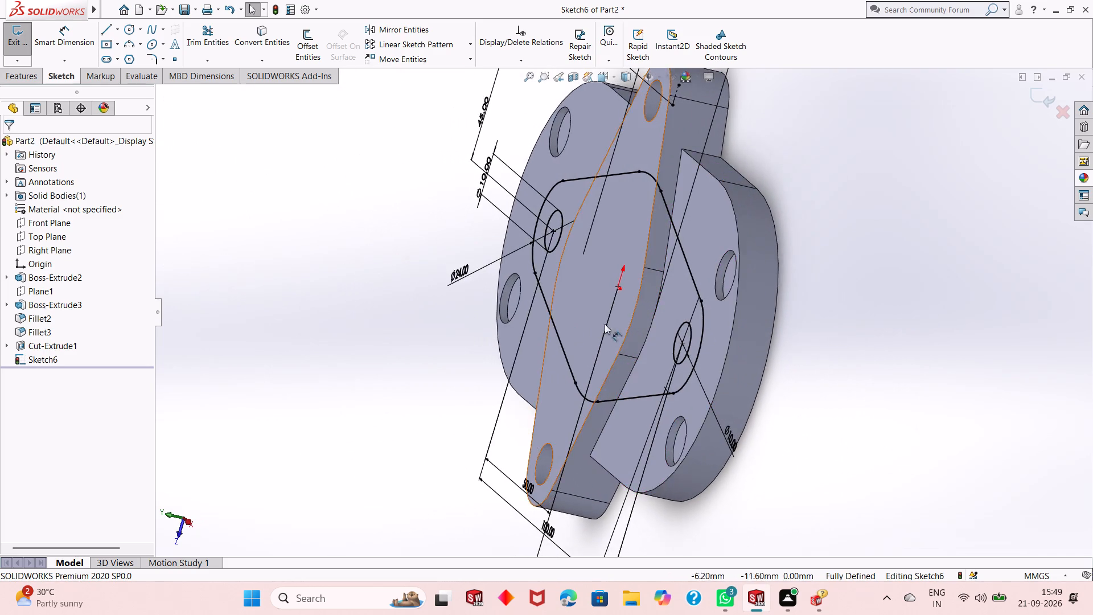
scroll(611, 321, down, 4)
scroll(675, 330, down, 2)
scroll(675, 330, up, 4)
middle_drag(675, 330, 715, 298)
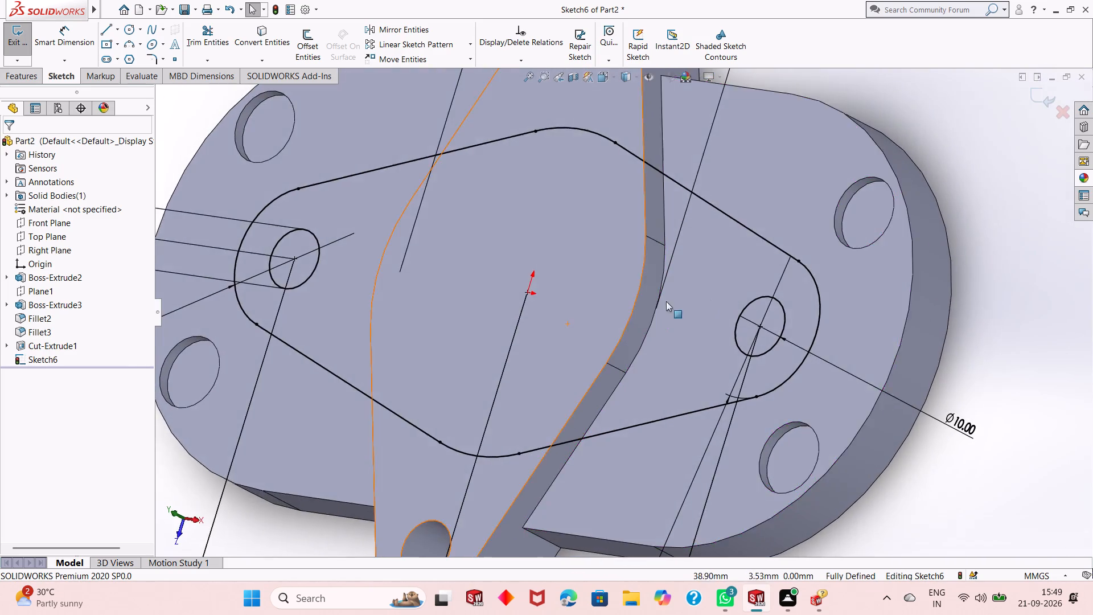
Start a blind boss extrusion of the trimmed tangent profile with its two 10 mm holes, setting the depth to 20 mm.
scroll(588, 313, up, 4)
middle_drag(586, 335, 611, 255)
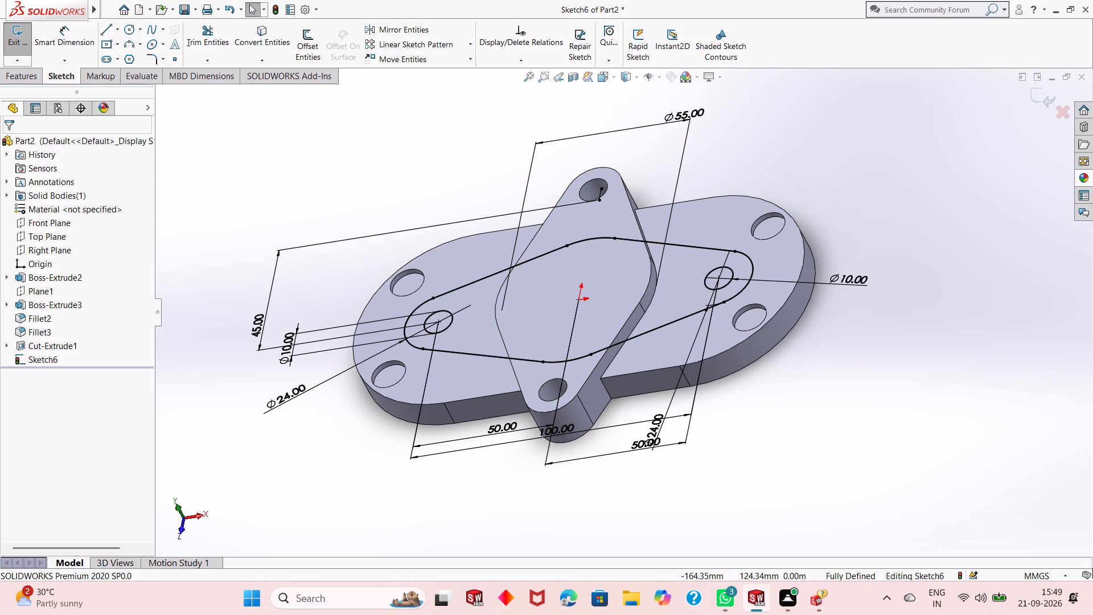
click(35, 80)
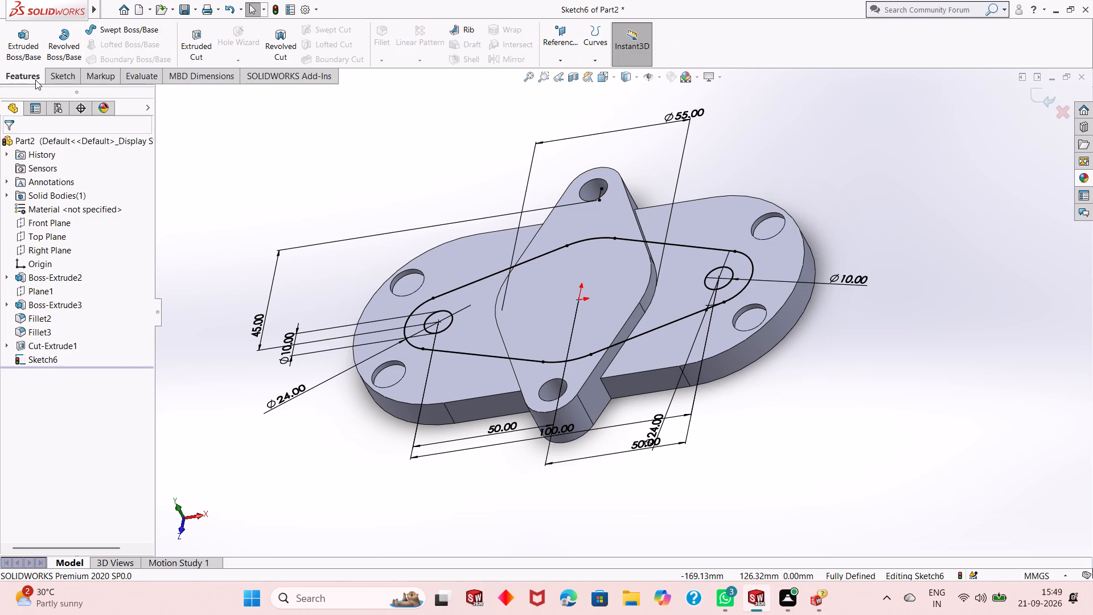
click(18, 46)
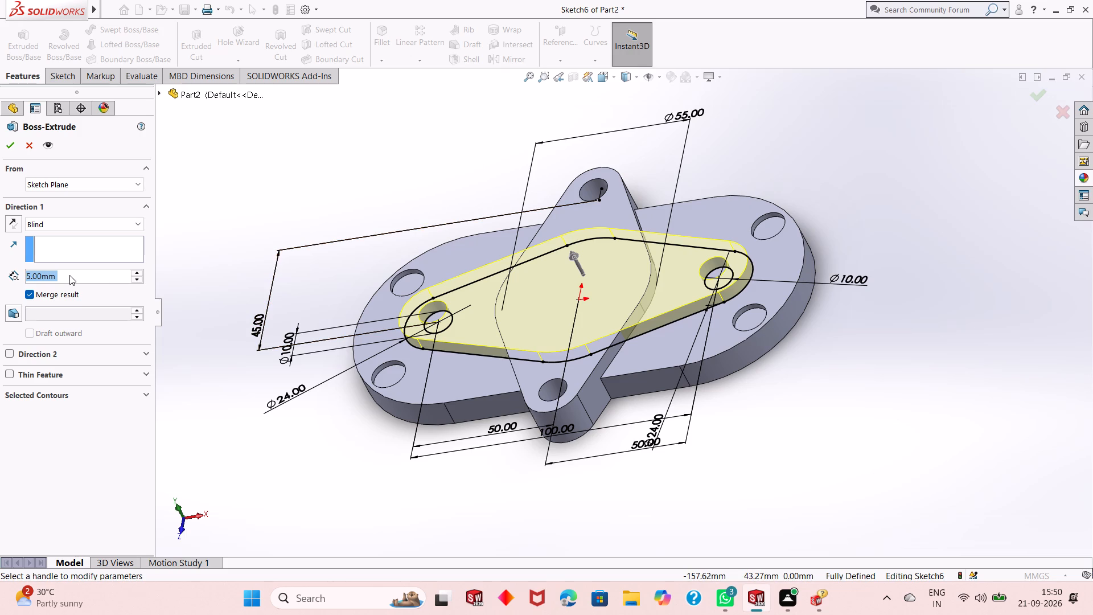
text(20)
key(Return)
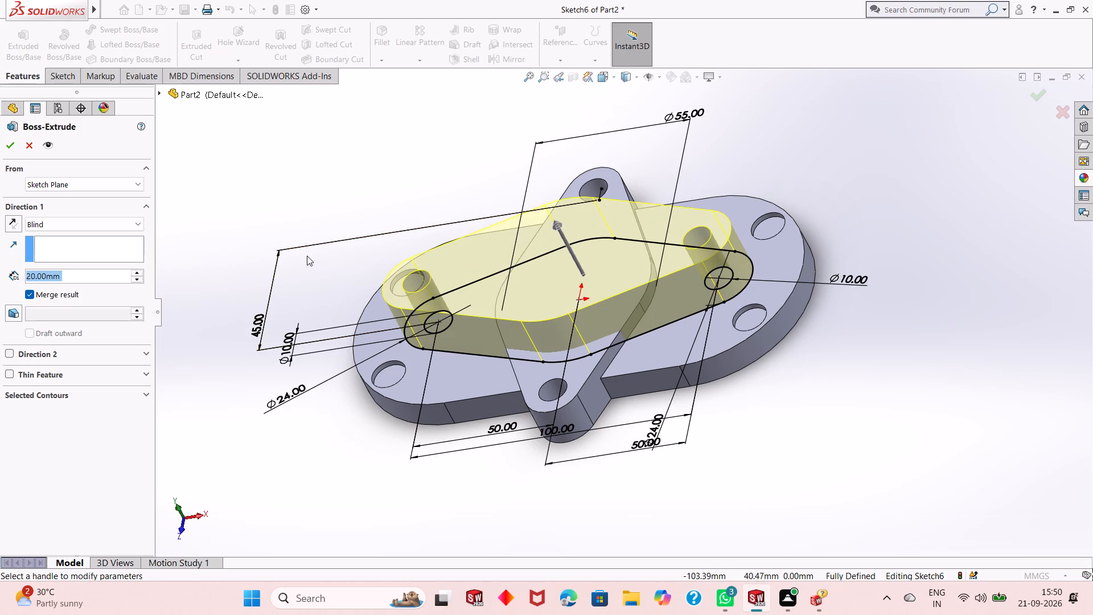
Examine the extrusion preview's height and hole positions against the plate and flange from several angles.
scroll(543, 294, up, 2)
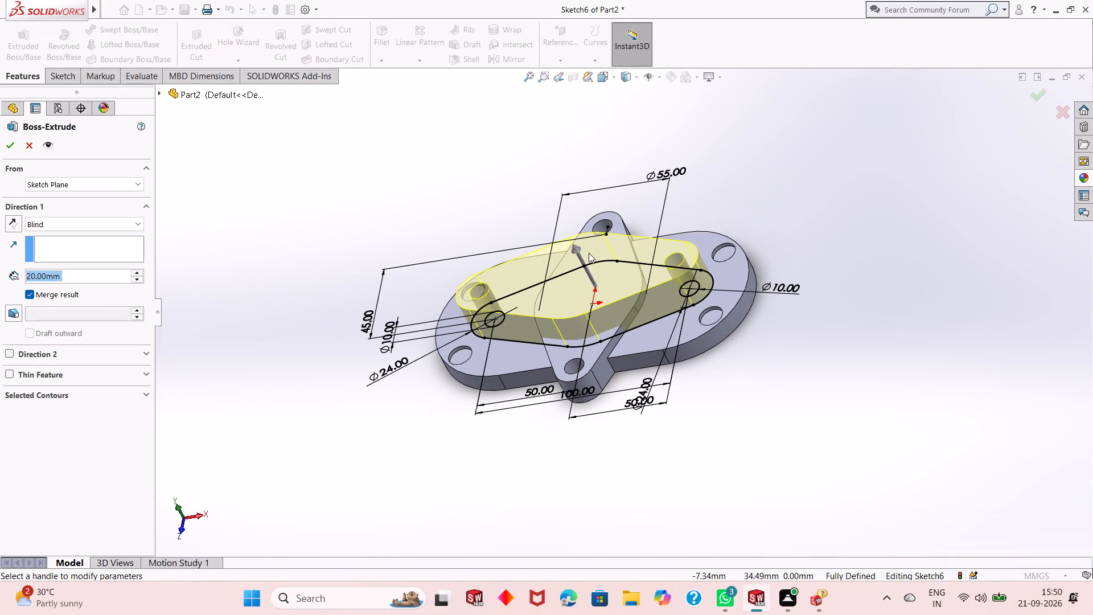
scroll(589, 253, down, 2)
scroll(588, 252, up, 1)
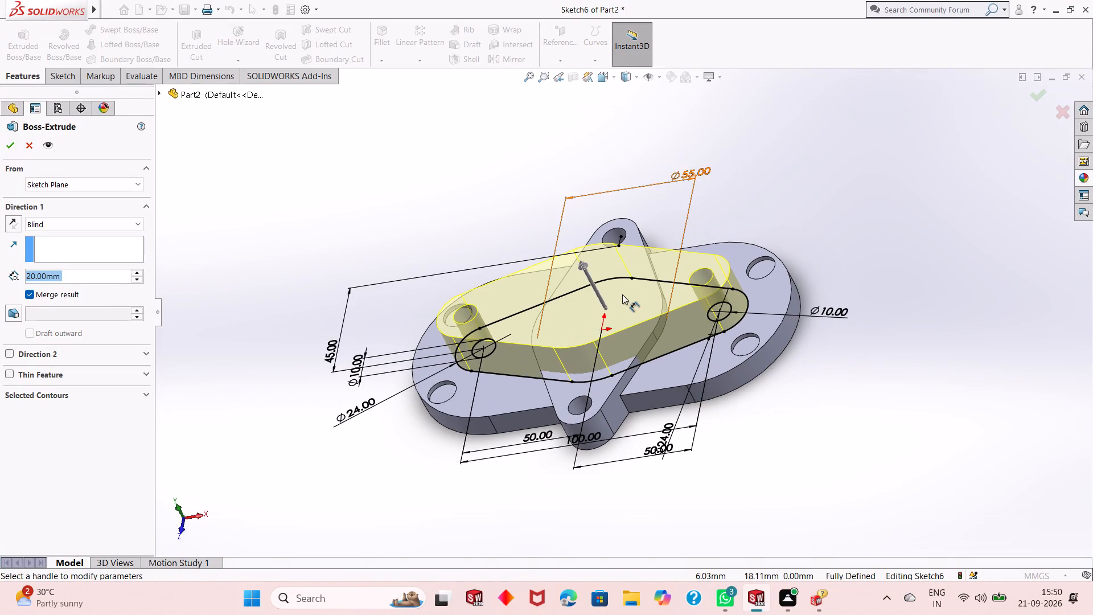
scroll(620, 296, down, 1)
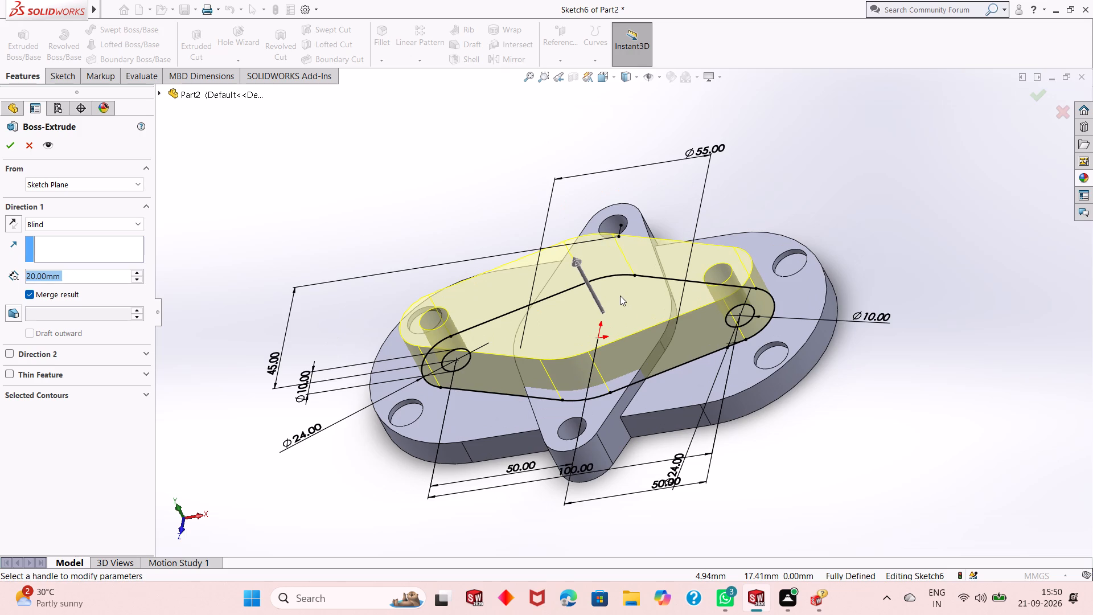
scroll(620, 296, down, 1)
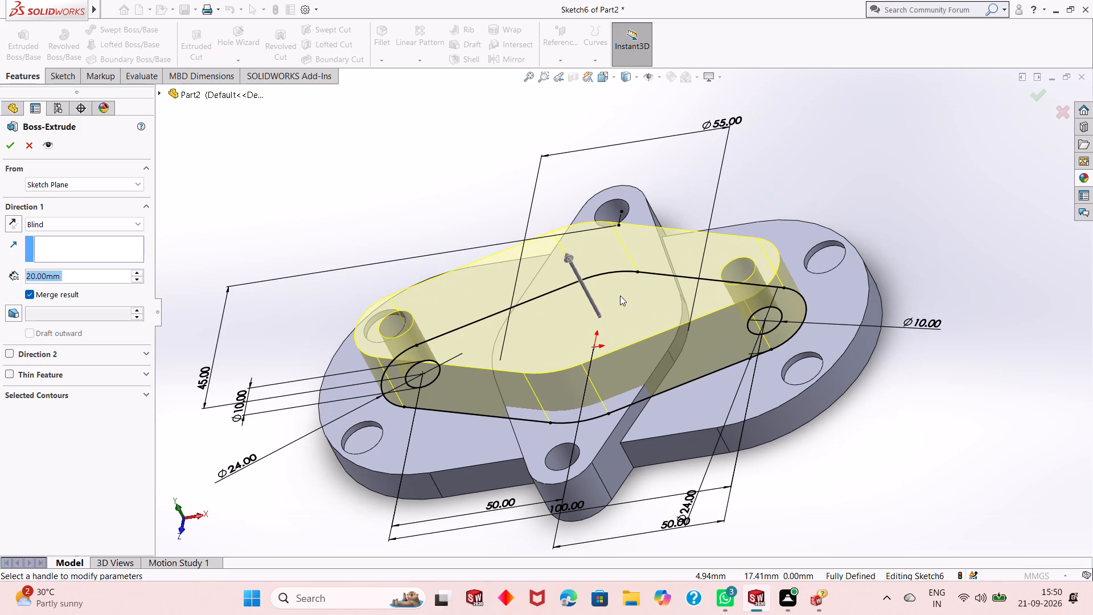
scroll(610, 305, up, 1)
scroll(602, 293, down, 2)
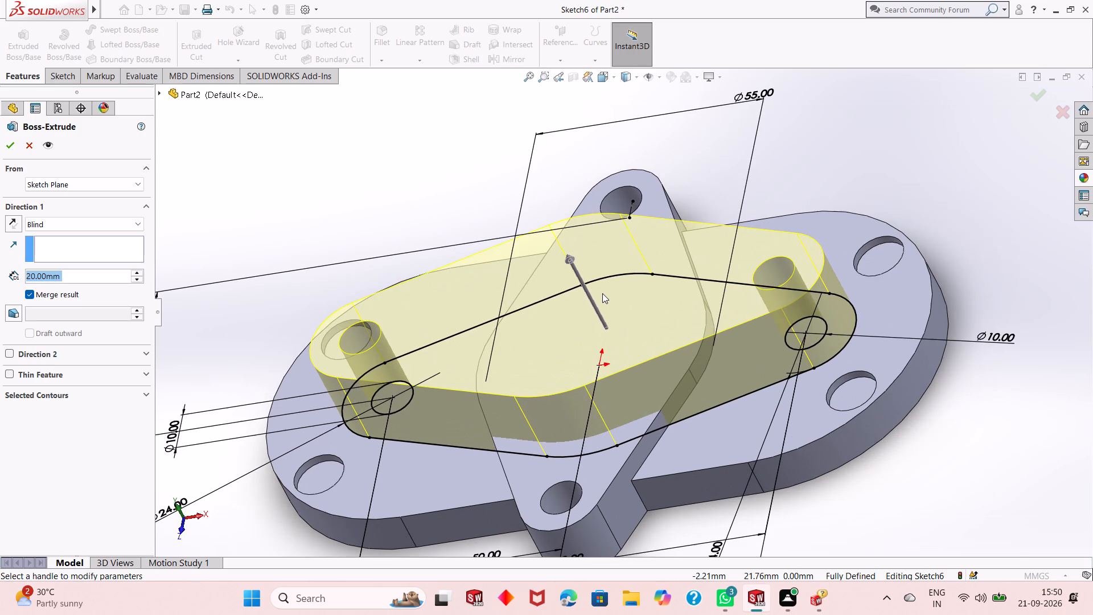
scroll(602, 293, down, 2)
scroll(602, 293, up, 3)
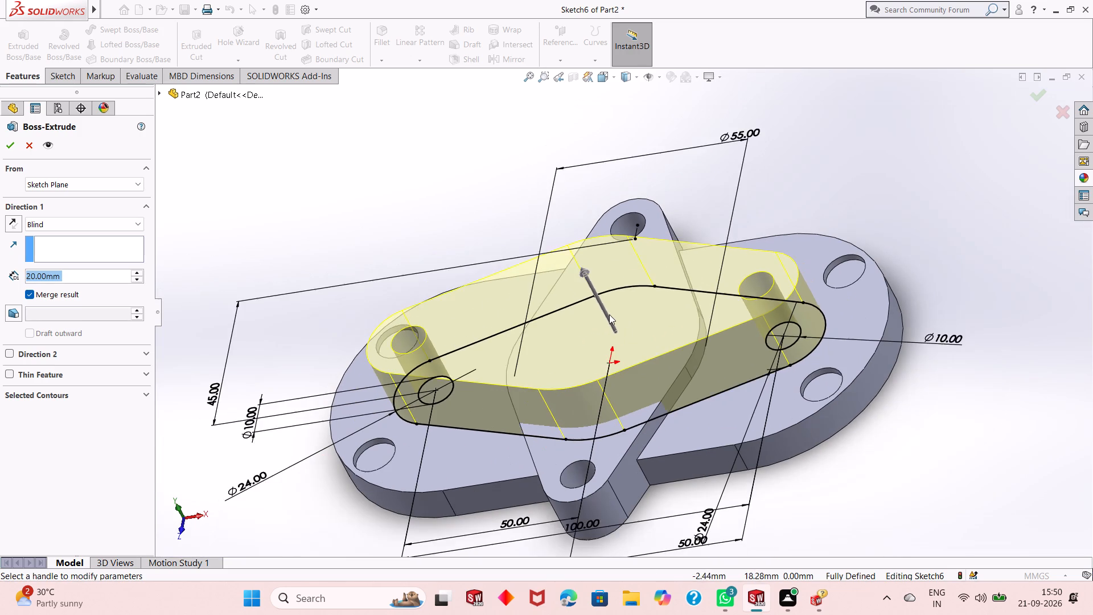
middle_drag(609, 315, 568, 276)
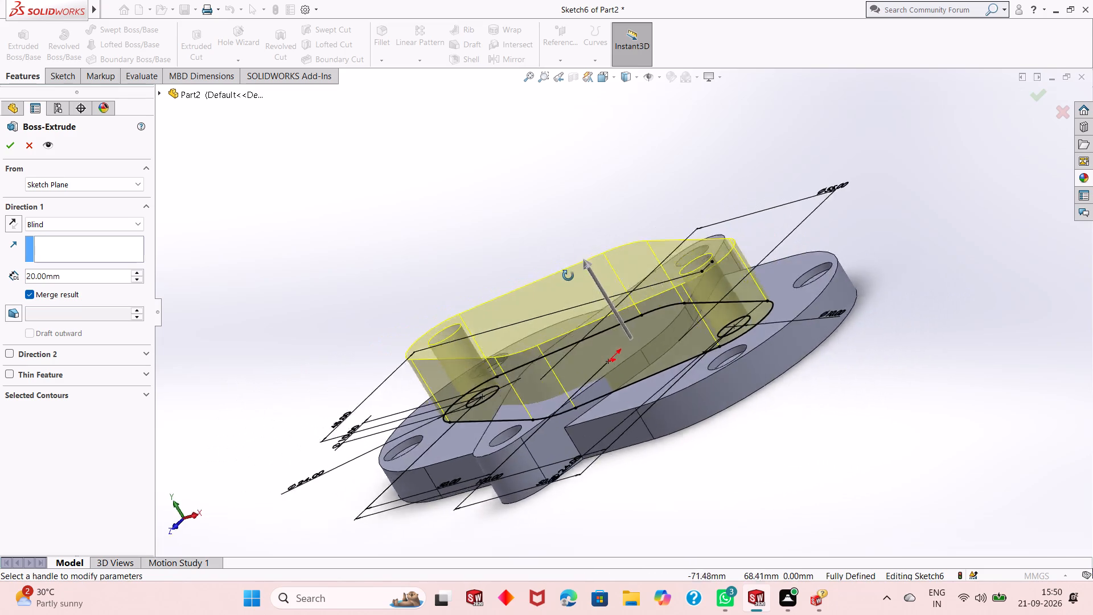
middle_drag(568, 276, 536, 317)
middle_click(536, 318)
middle_drag(580, 286, 616, 257)
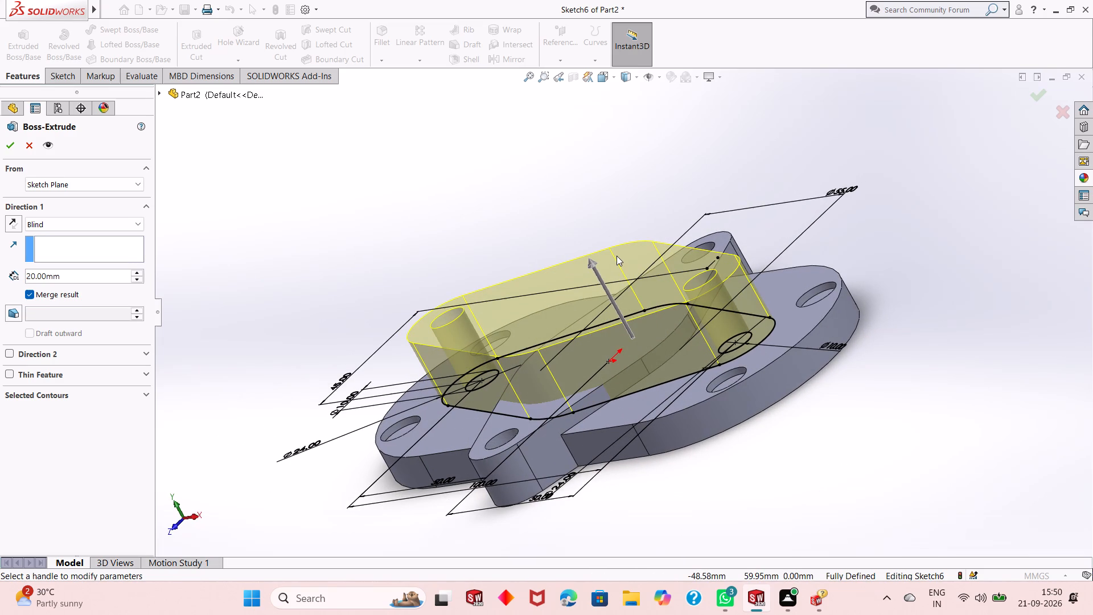
scroll(508, 259, down, 3)
scroll(514, 300, up, 2)
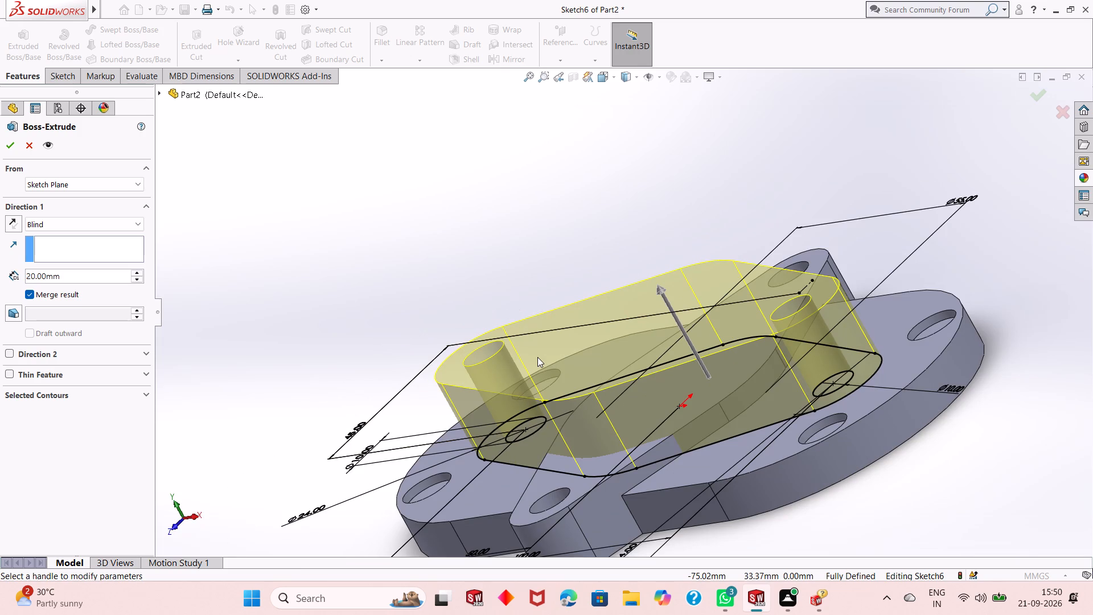
middle_drag(537, 357, 519, 366)
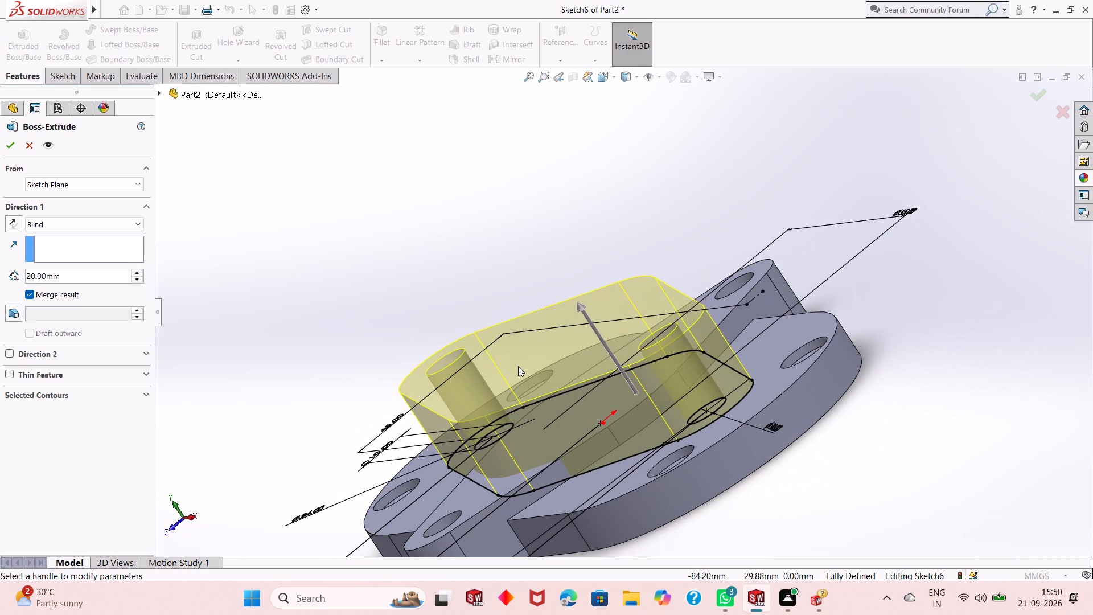
middle_drag(518, 366, 578, 343)
scroll(578, 342, up, 4)
scroll(840, 313, down, 4)
middle_drag(714, 385, 736, 339)
scroll(721, 359, up, 1)
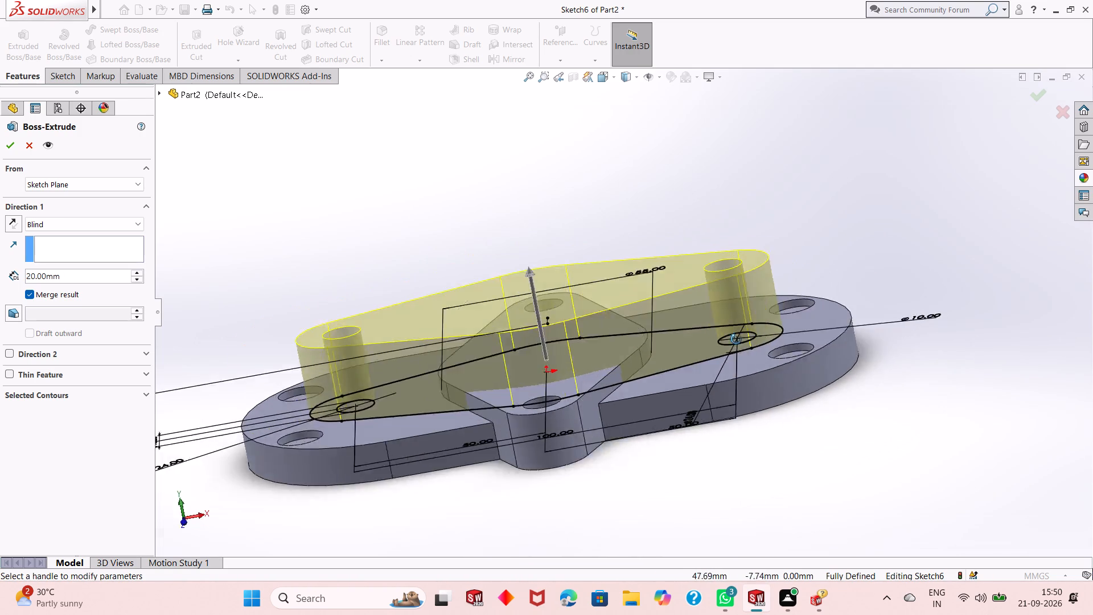
middle_drag(736, 339, 718, 413)
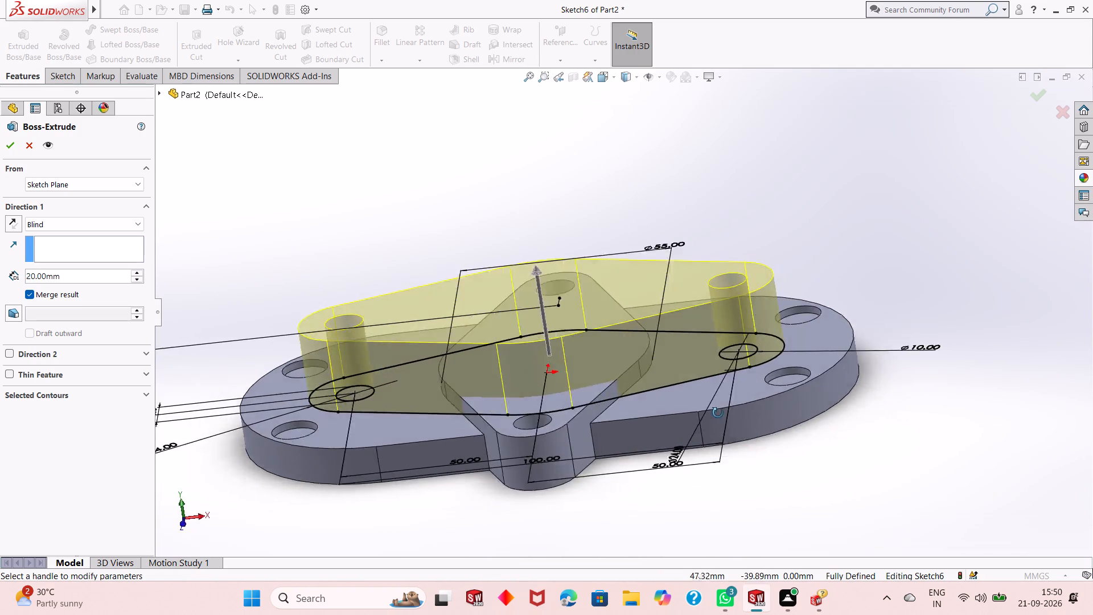
middle_drag(718, 413, 676, 471)
scroll(619, 382, down, 2)
scroll(619, 382, up, 1)
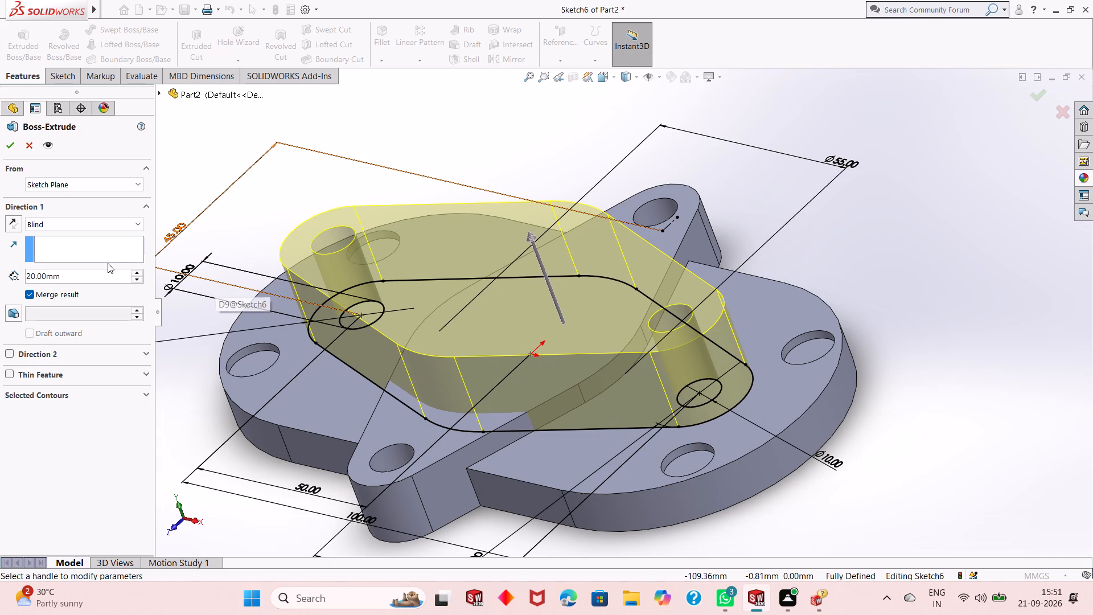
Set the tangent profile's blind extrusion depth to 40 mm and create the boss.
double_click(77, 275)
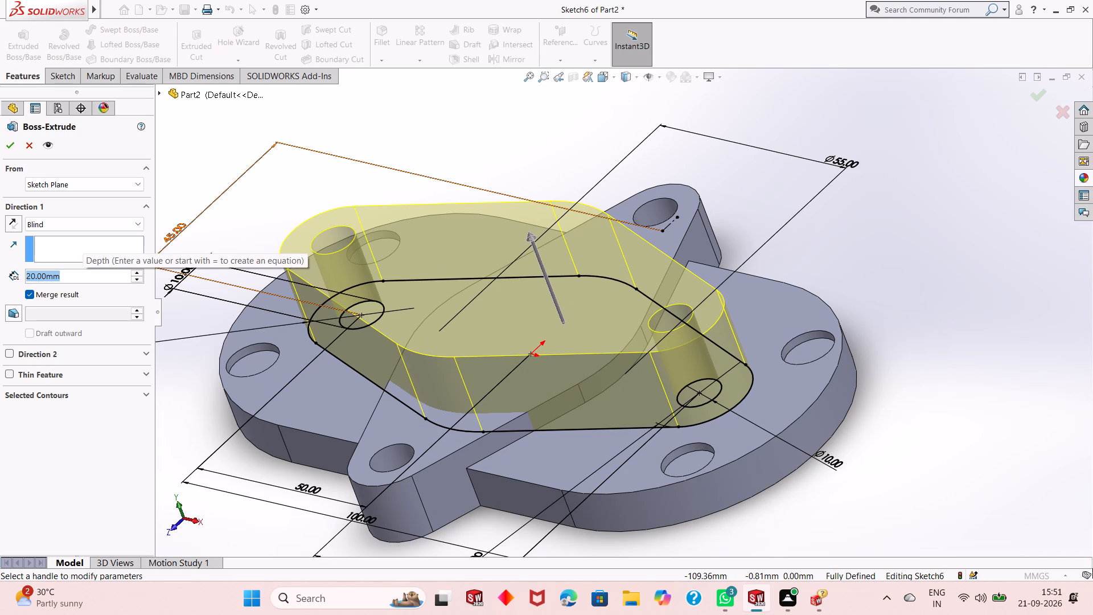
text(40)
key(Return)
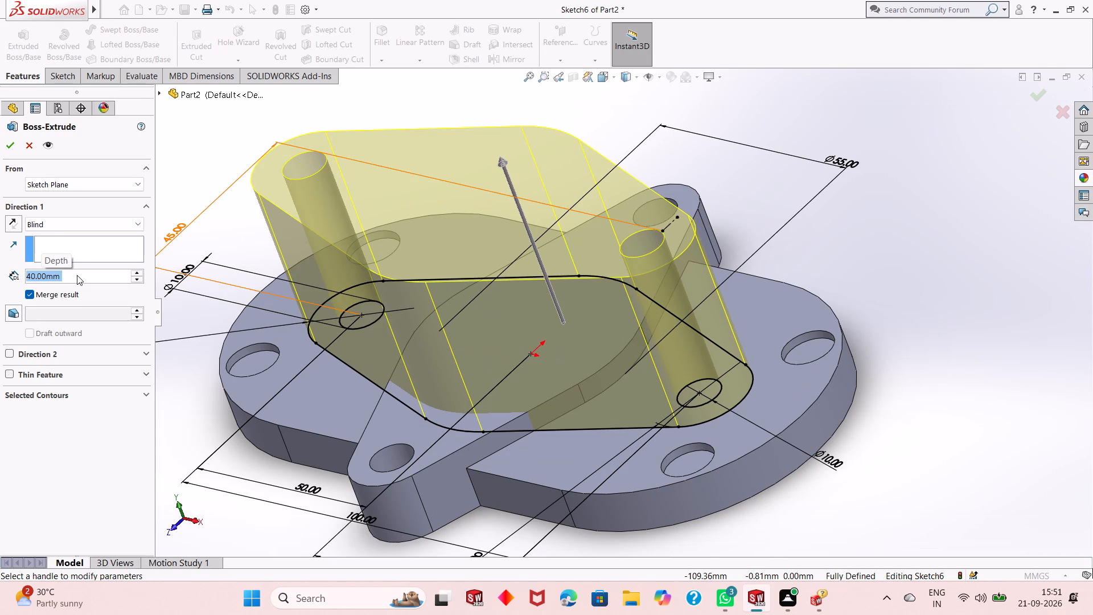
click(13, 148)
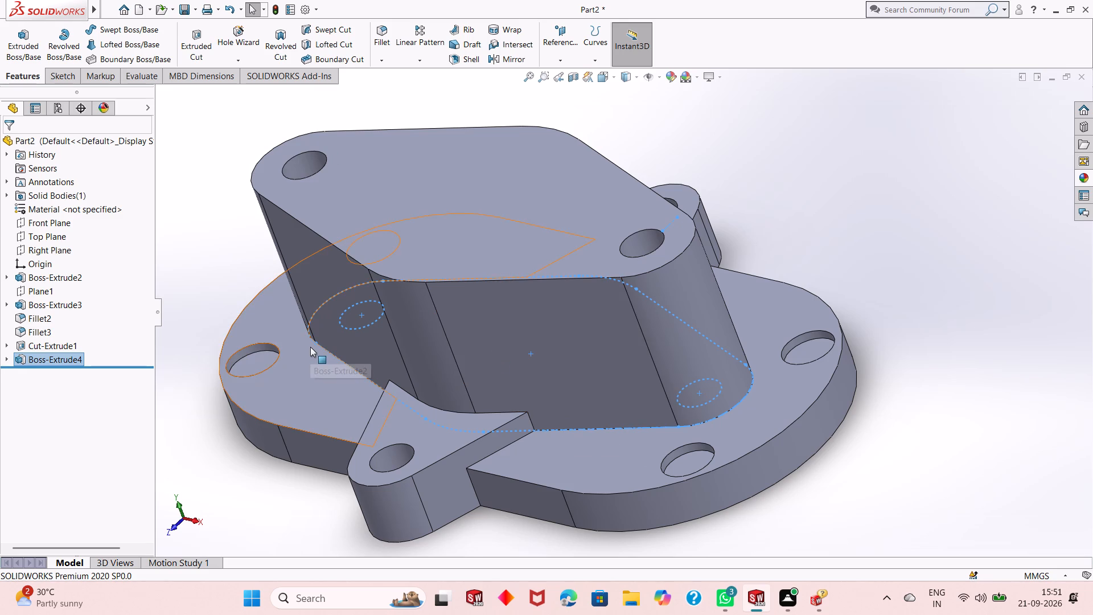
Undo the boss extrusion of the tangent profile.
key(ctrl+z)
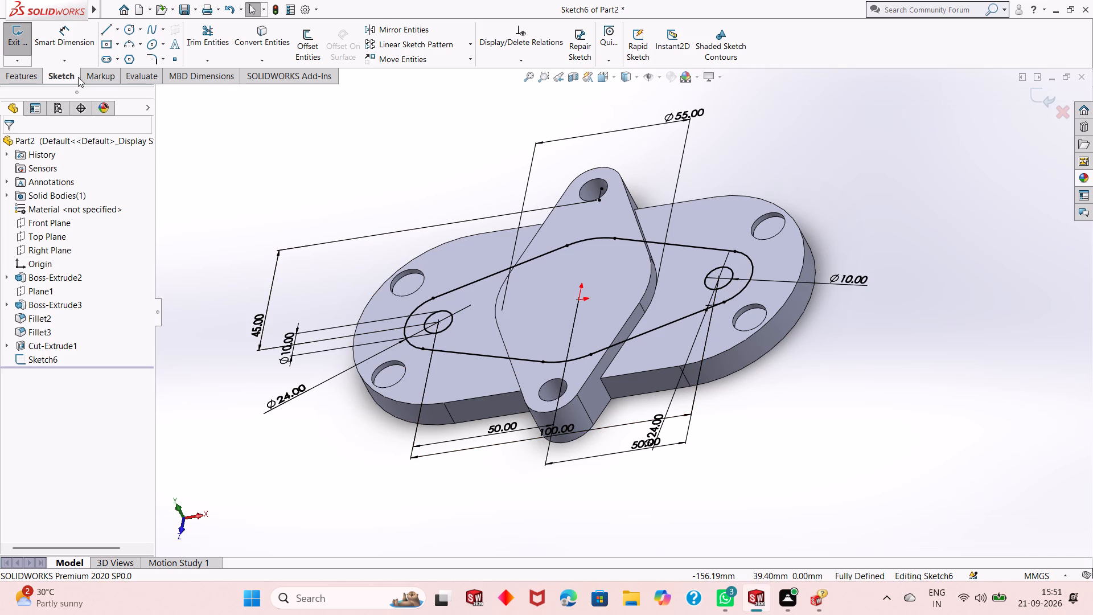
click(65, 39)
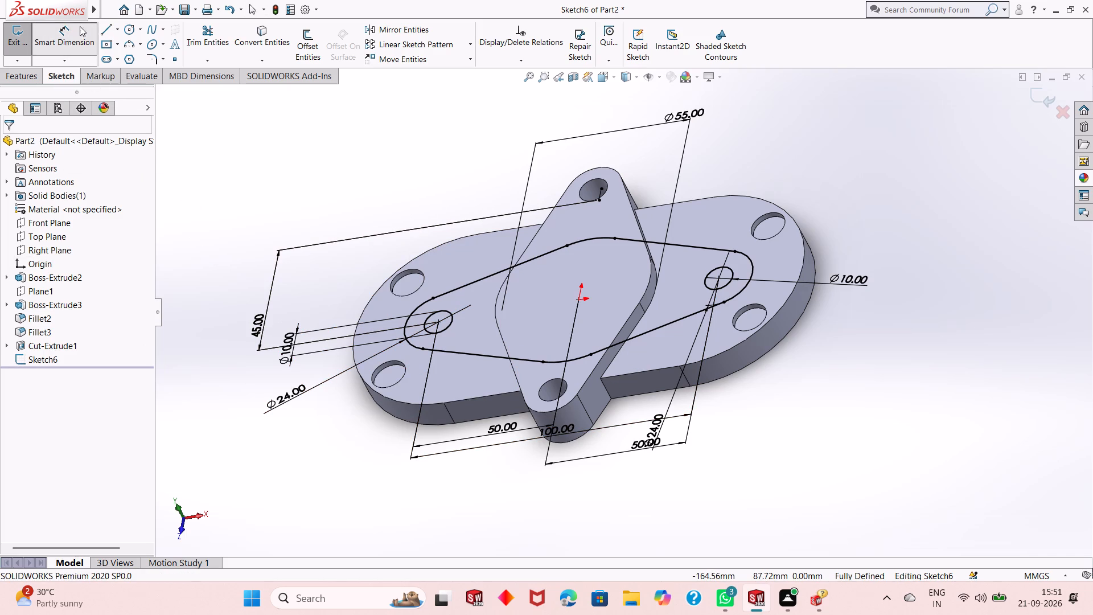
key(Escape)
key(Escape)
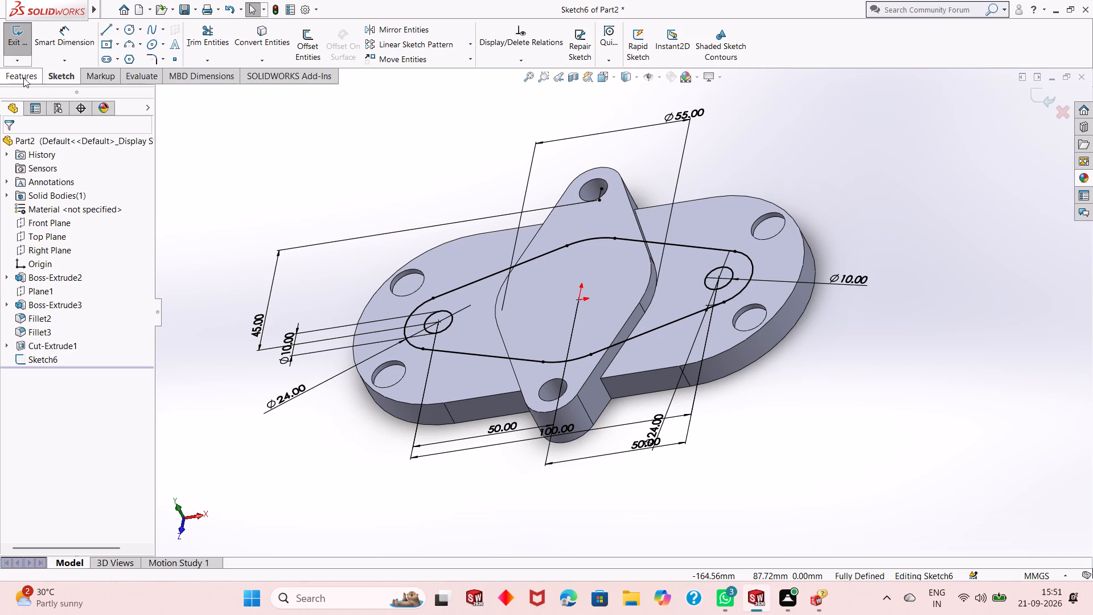
Extrude the tangent profile with its two 10 mm holes as a 35 mm blind boss merged with the plate.
click(23, 77)
click(32, 48)
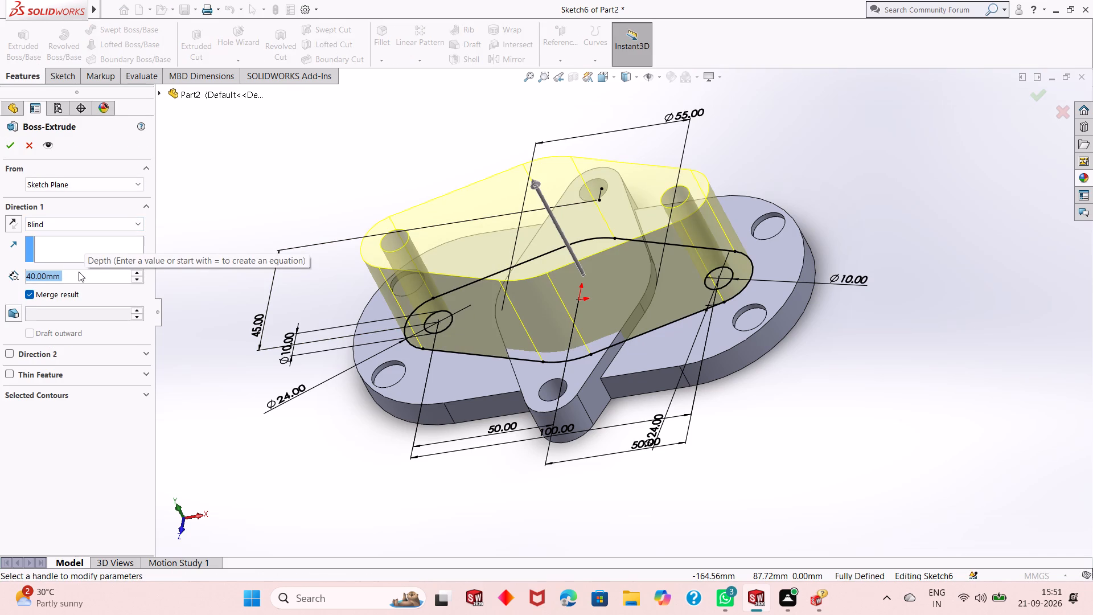
text(35)
key(Return)
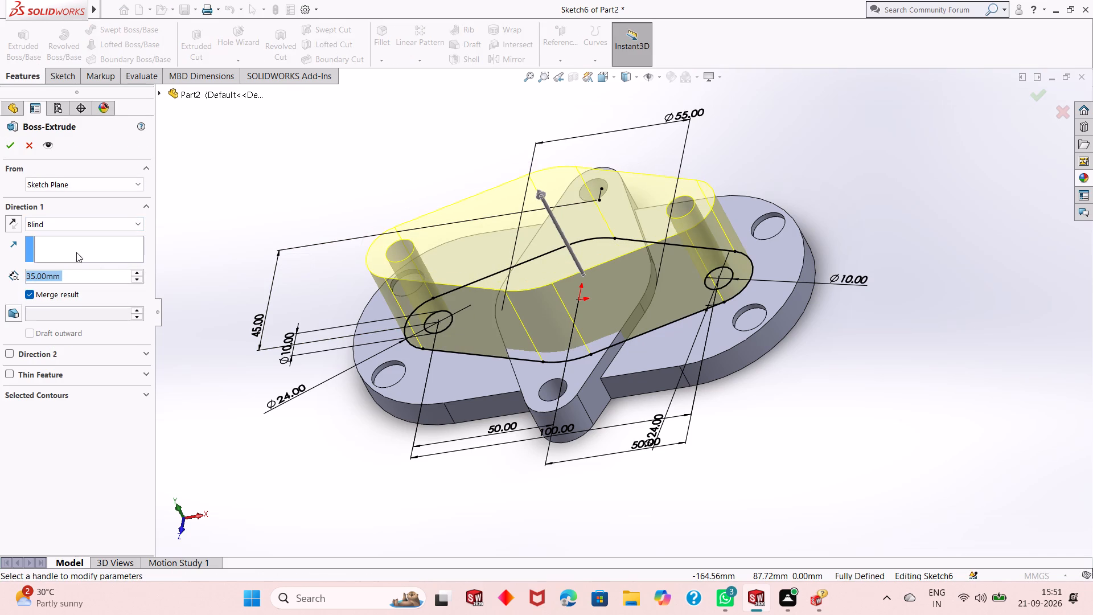
click(9, 149)
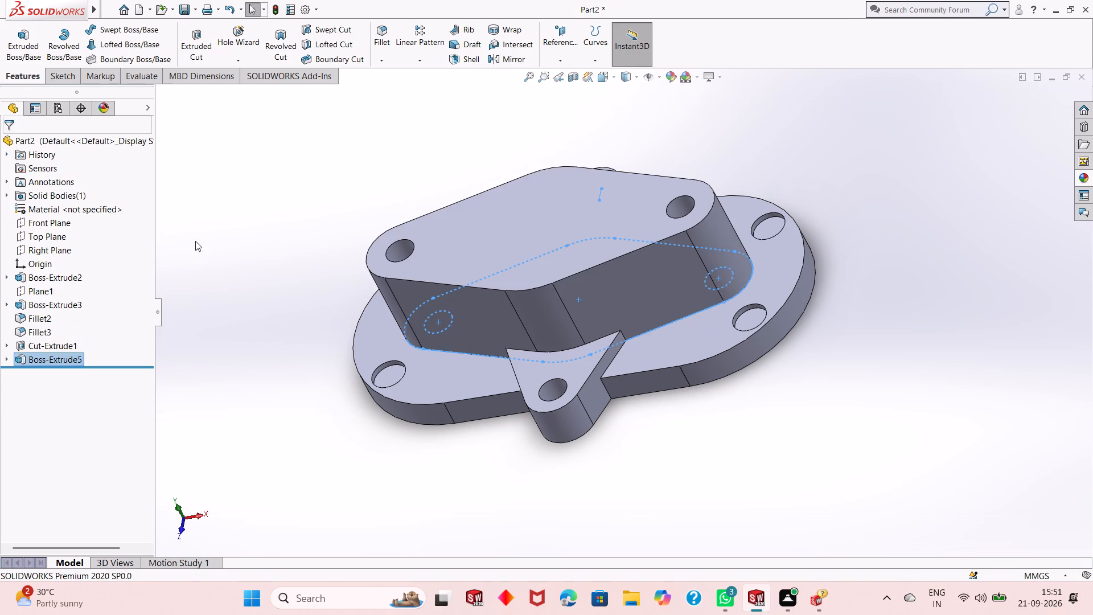
Examine the extruded boss with its two holes against the plate, pockets and flange from several angles.
click(267, 284)
scroll(580, 237, down, 3)
scroll(555, 264, up, 2)
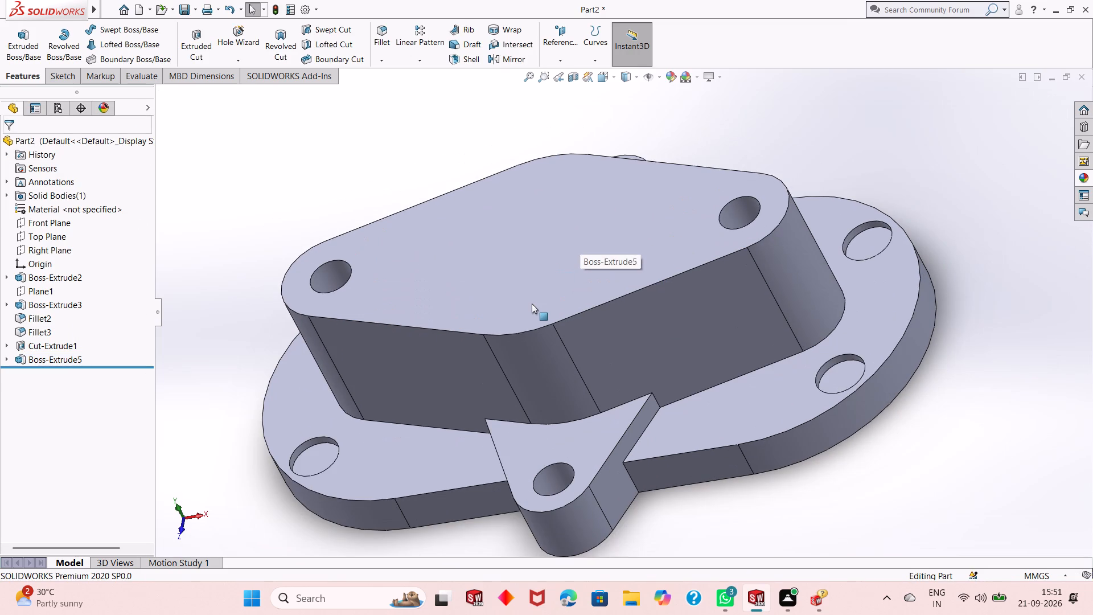
middle_drag(496, 327, 553, 287)
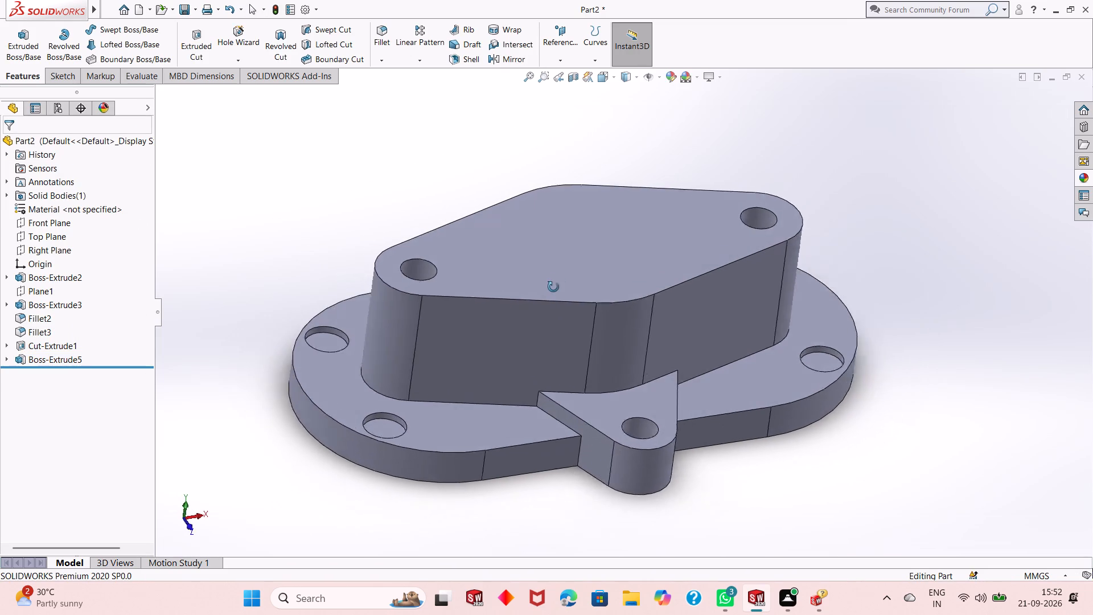
middle_drag(553, 287, 559, 219)
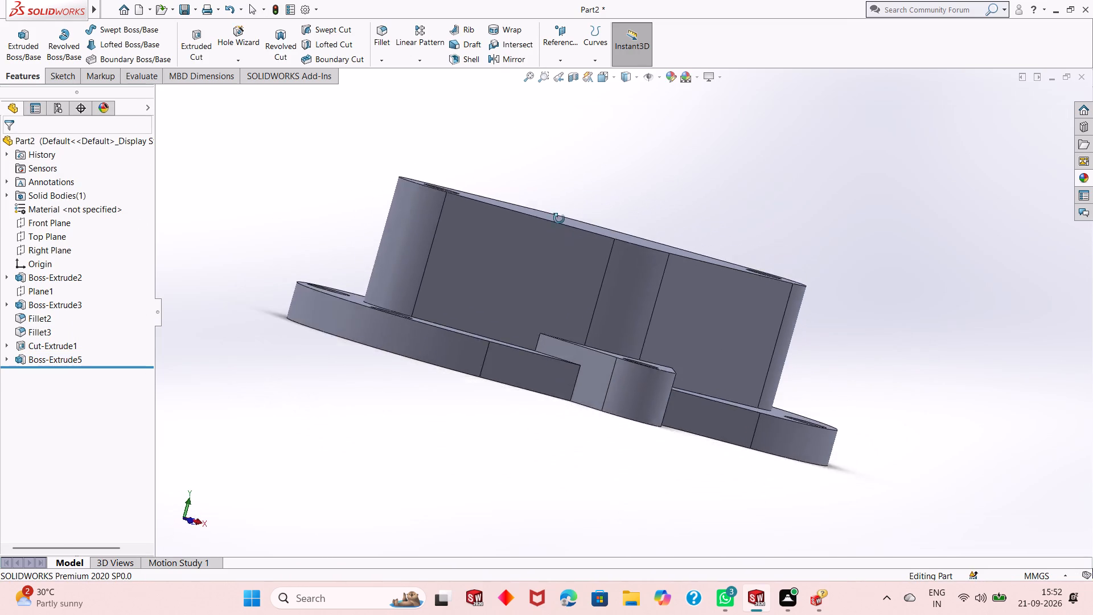
middle_drag(559, 219, 475, 329)
middle_drag(457, 312, 454, 348)
scroll(545, 266, down, 4)
scroll(533, 305, up, 4)
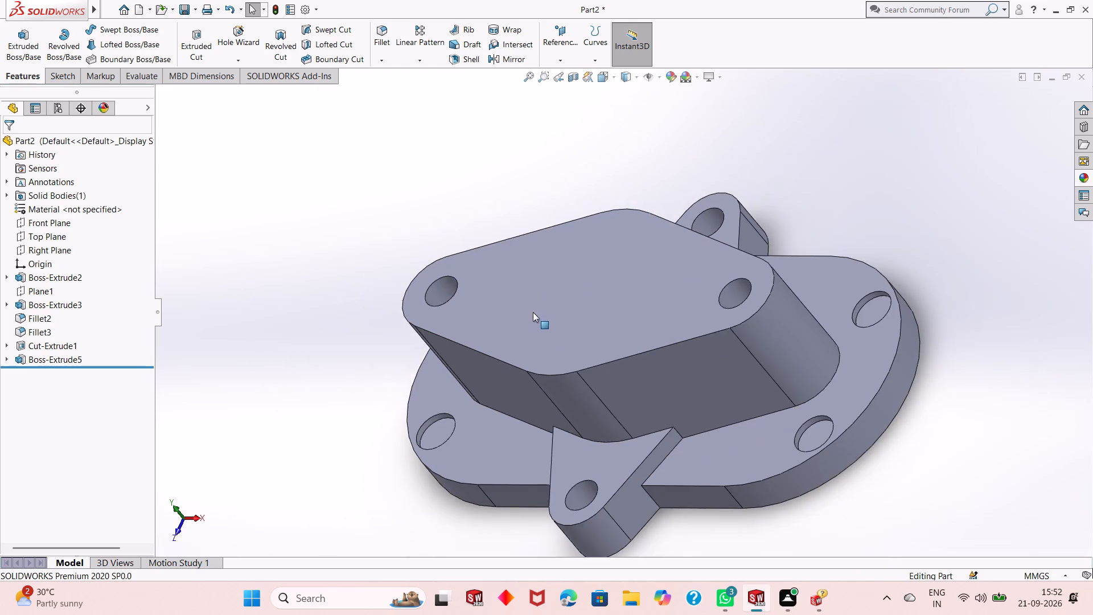
middle_drag(533, 313, 612, 217)
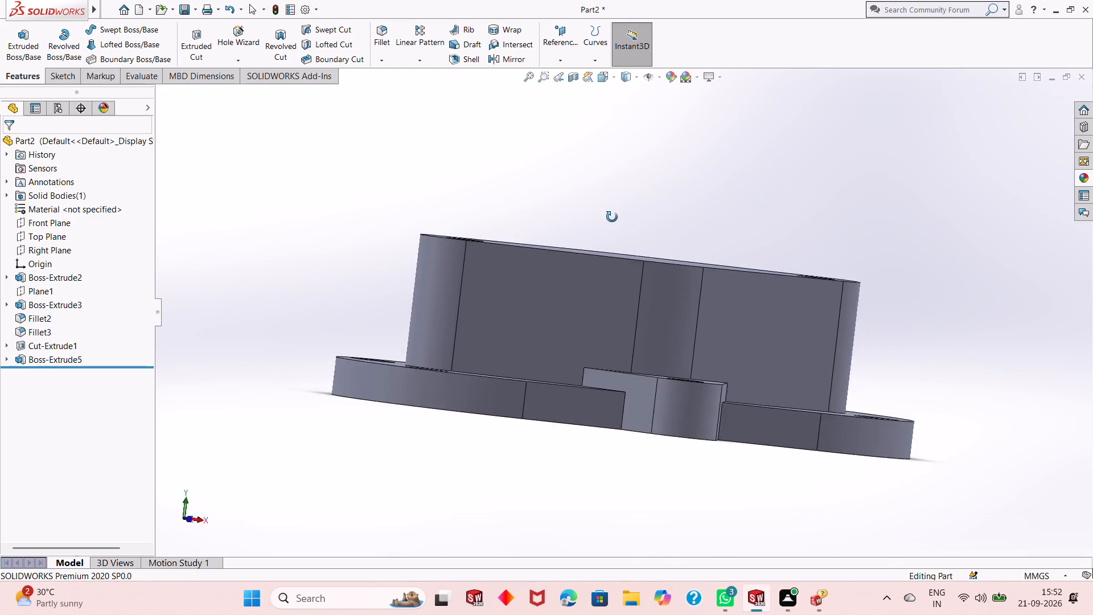
middle_drag(612, 217, 516, 450)
middle_drag(598, 300, 621, 274)
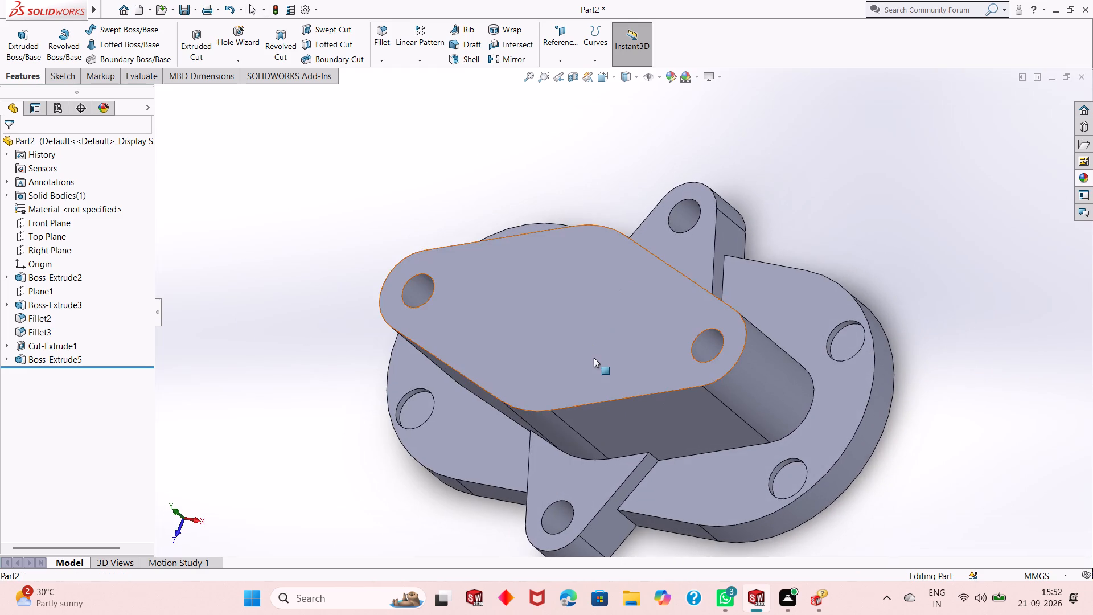
scroll(588, 343, down, 3)
scroll(584, 338, up, 4)
middle_drag(594, 318, 651, 225)
scroll(651, 225, up, 1)
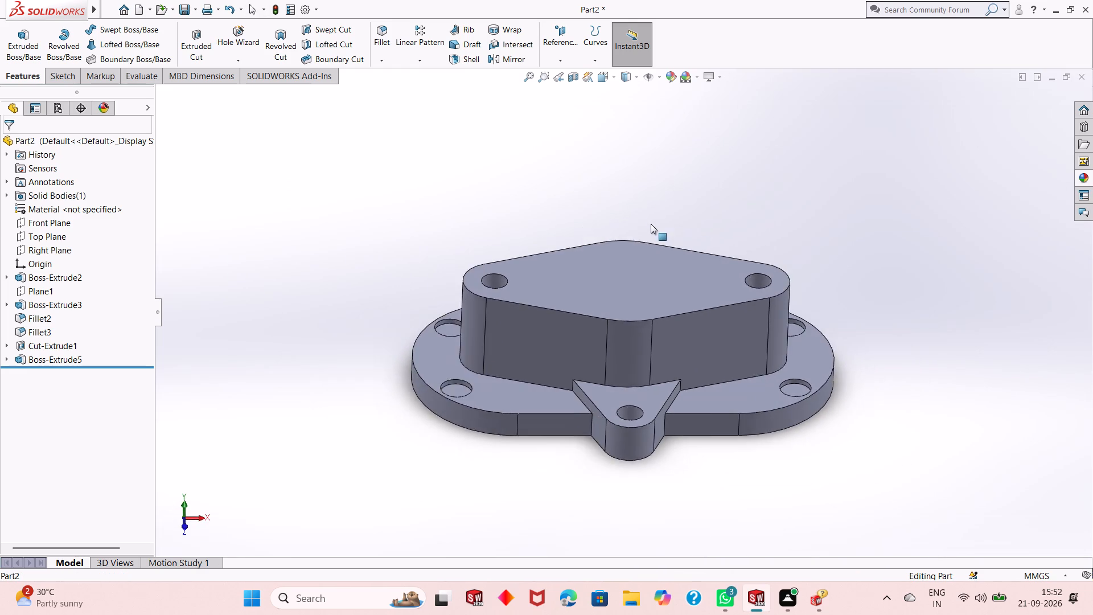
scroll(651, 224, down, 4)
scroll(655, 374, up, 2)
middle_drag(677, 360, 617, 363)
scroll(617, 363, up, 2)
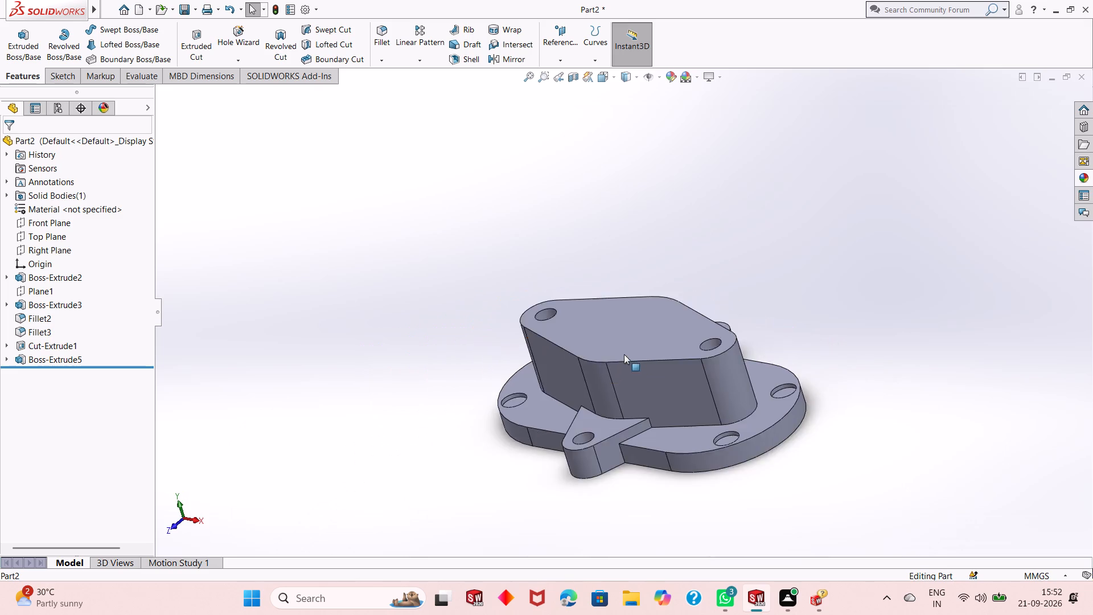
scroll(624, 354, up, 2)
middle_drag(650, 353, 686, 407)
scroll(629, 313, down, 4)
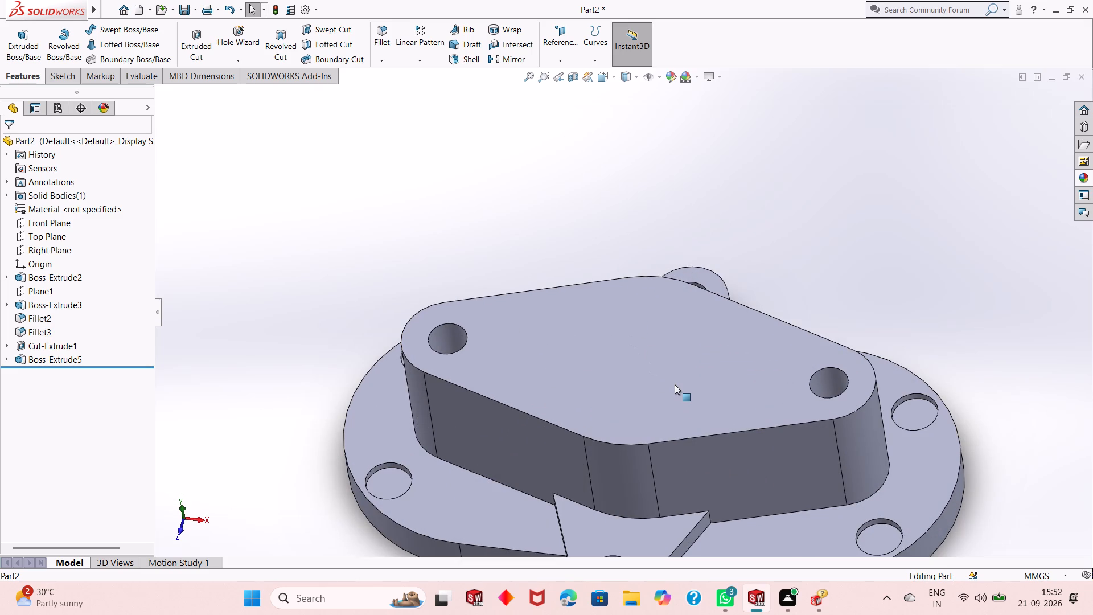
Undo the 35 mm boss extrusion of the tangent profile.
scroll(626, 358, down, 2)
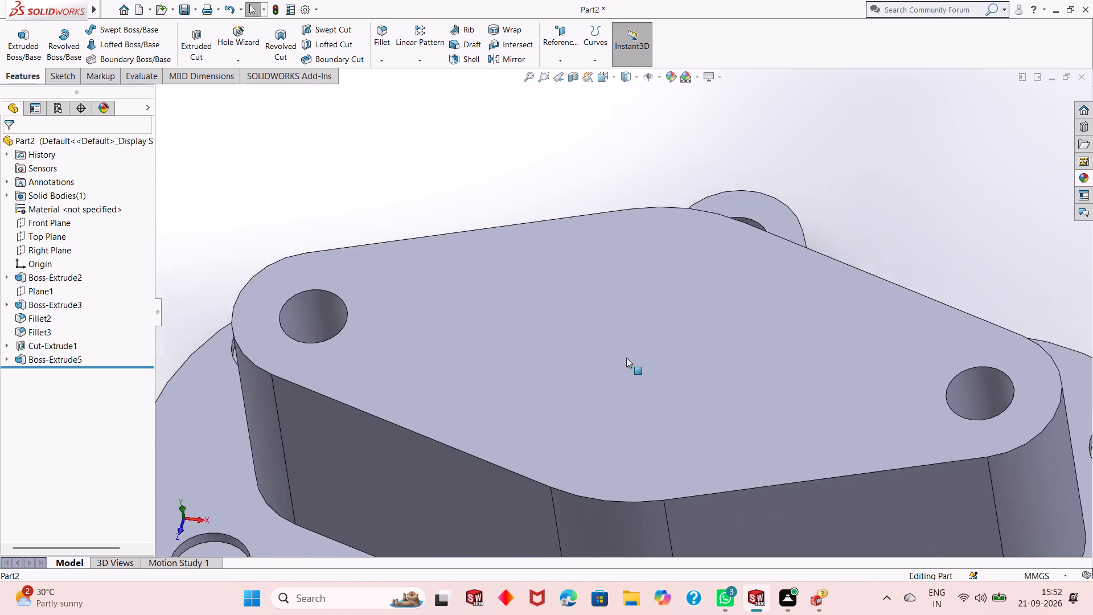
scroll(626, 358, down, 1)
scroll(626, 358, up, 4)
middle_drag(626, 358, 635, 438)
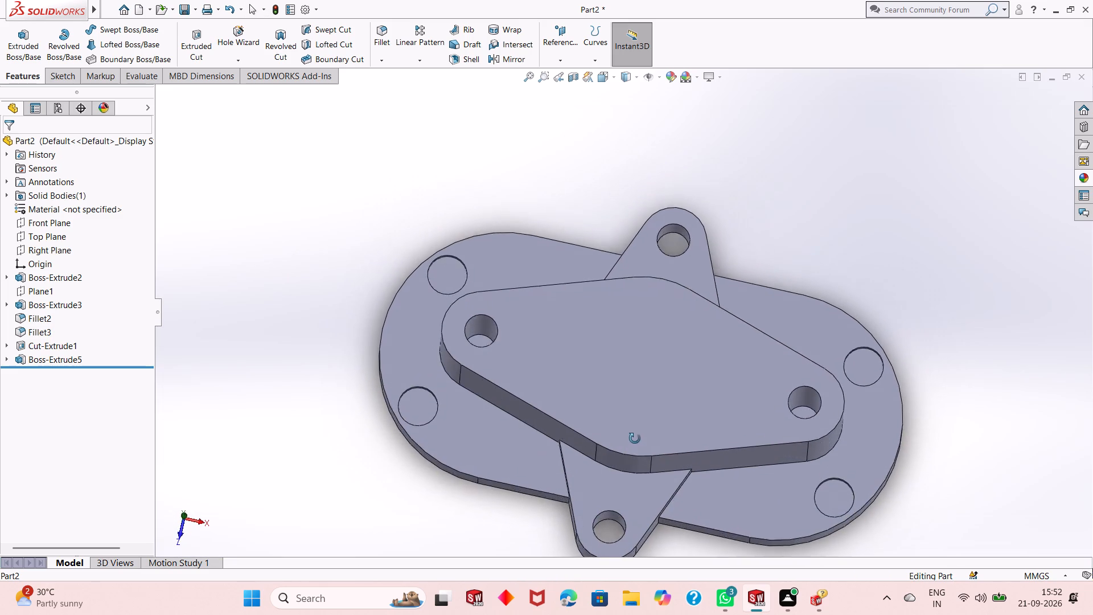
middle_drag(635, 438, 632, 327)
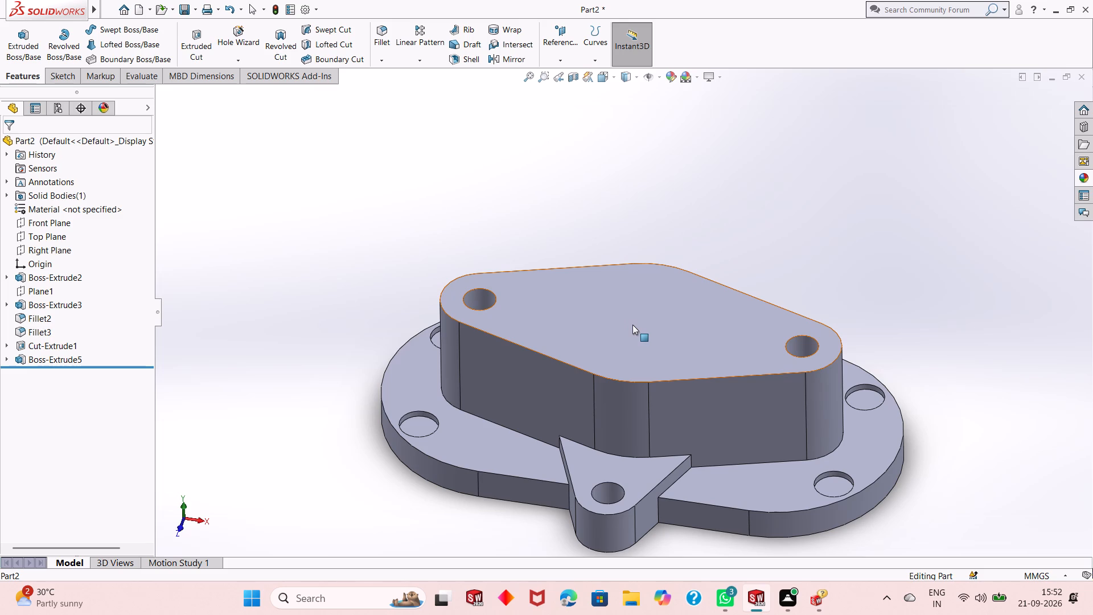
key(ctrl+z)
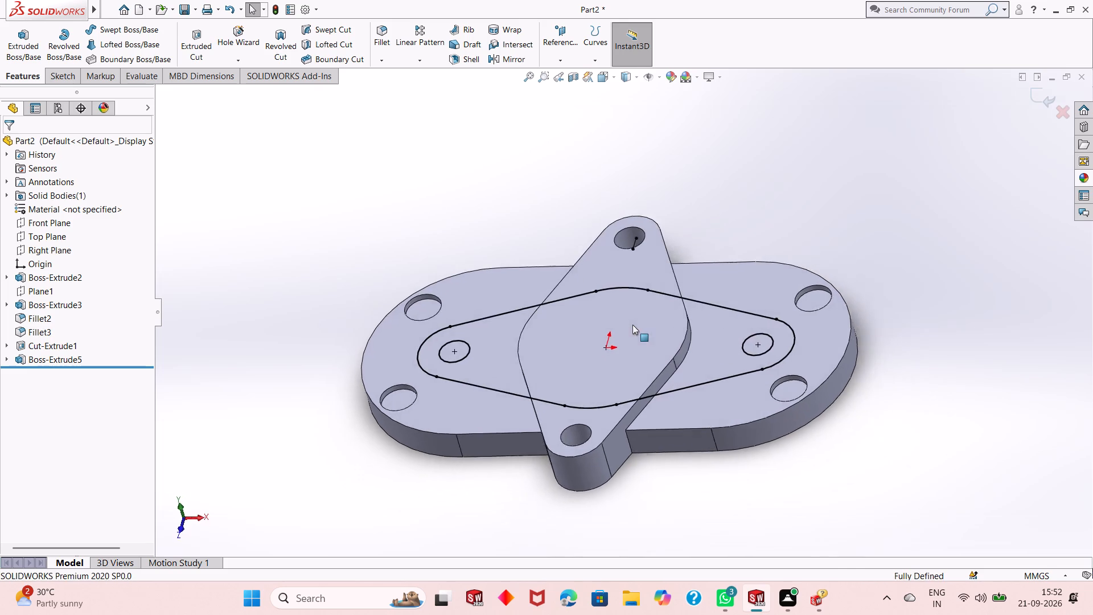
Delete the two 10 mm circles from the tangent-profile sketch.
click(727, 285)
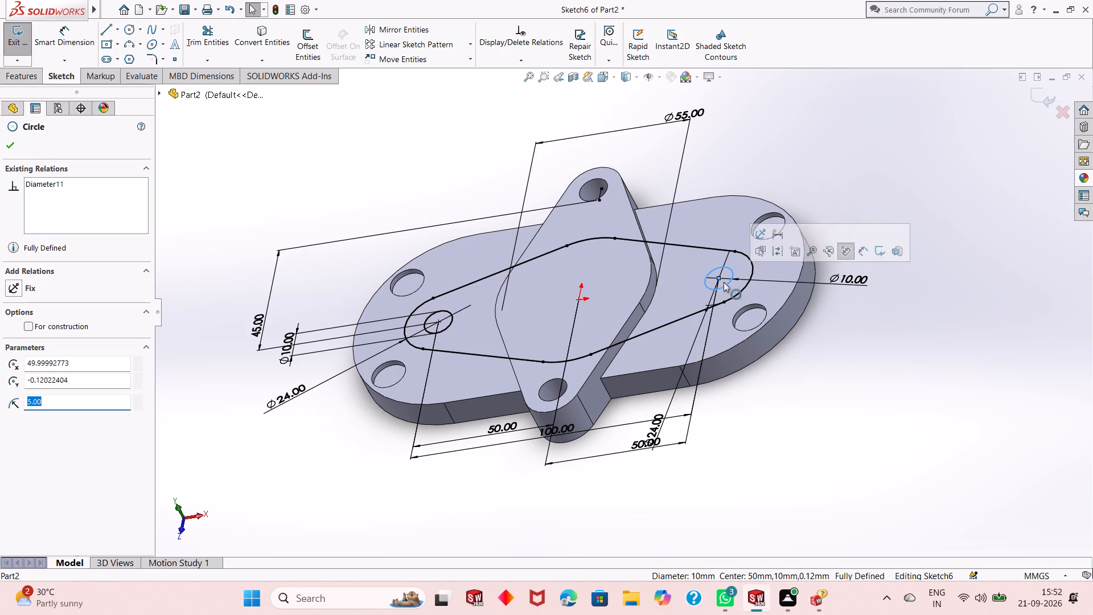
ctrl+click(447, 327)
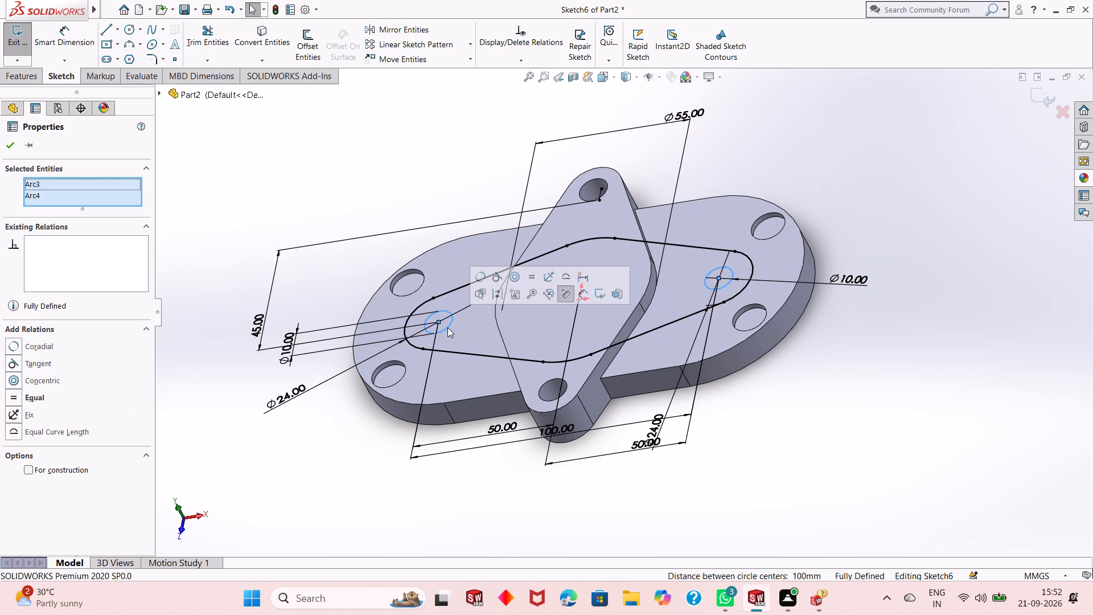
key(Delete)
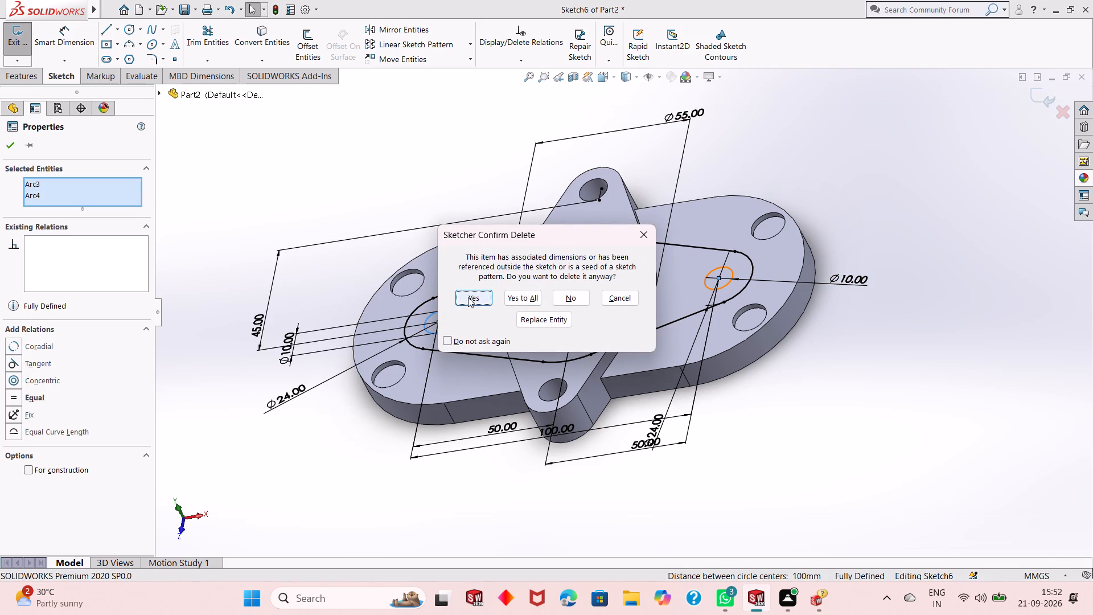
click(468, 297)
click(469, 297)
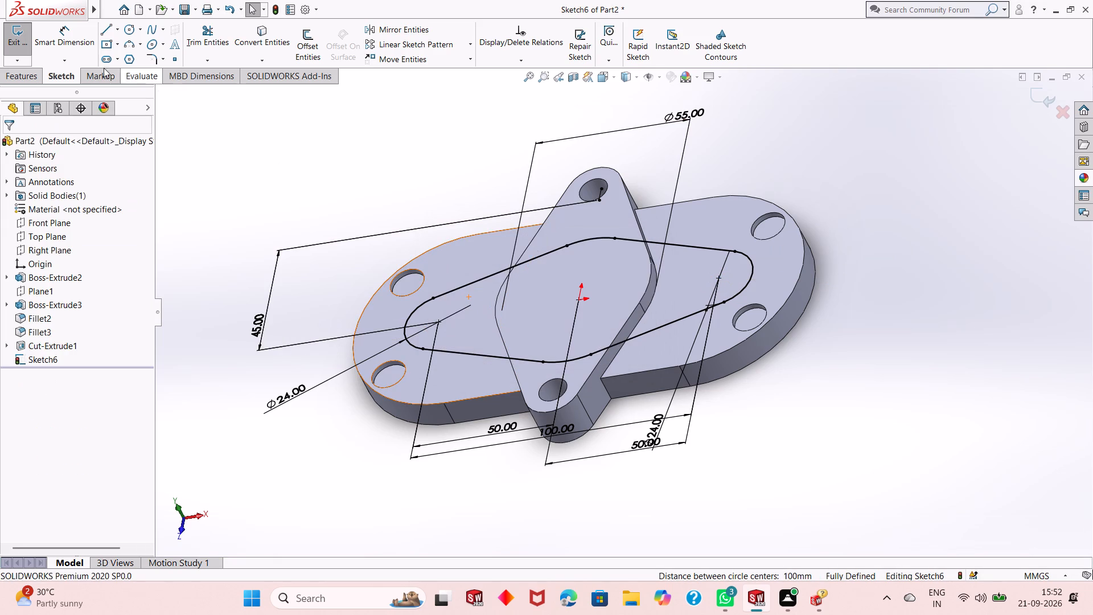
Extrude the tangent profile without holes as a 35 mm blind boss merged with the plate.
click(33, 71)
click(26, 45)
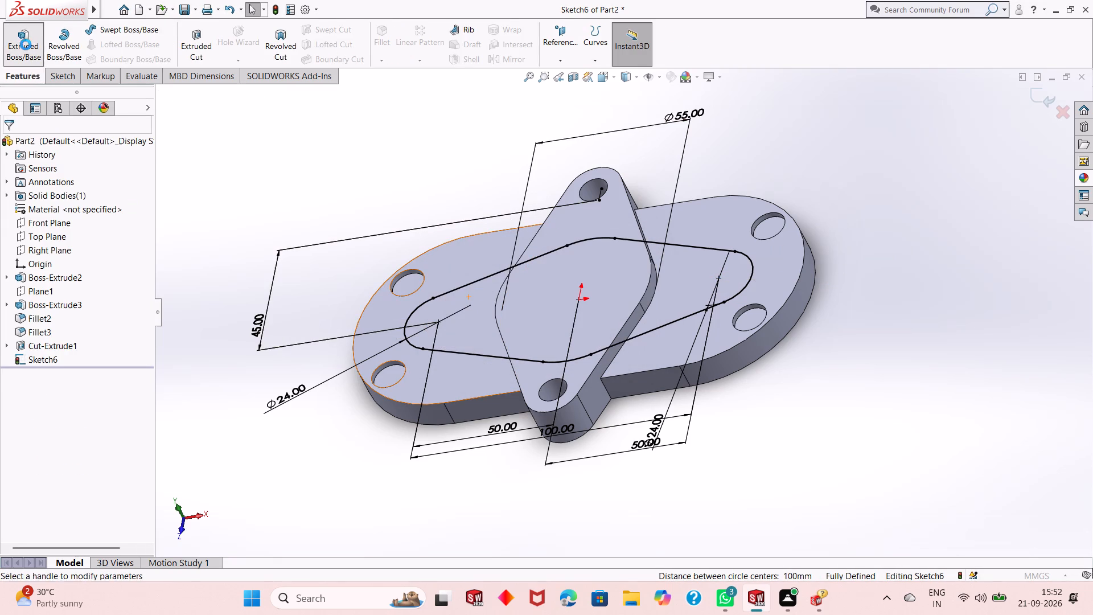
click(10, 141)
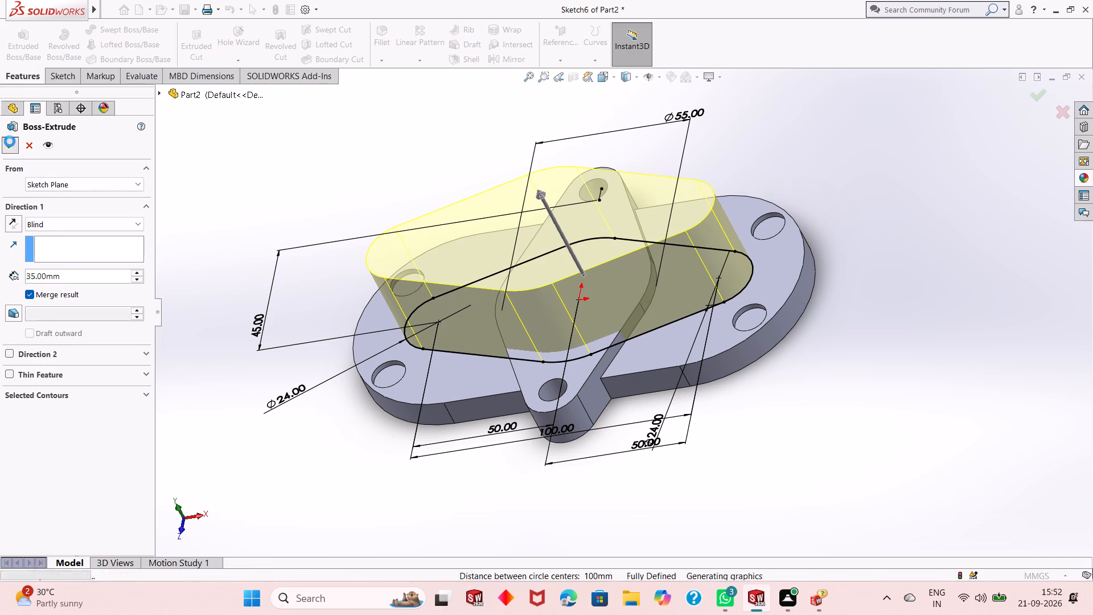
click(380, 171)
Sketch two circles about 11 mm and 14 mm in diameter on the boss's top face, centred on its opposite rounded ends.
middle_drag(563, 246, 604, 247)
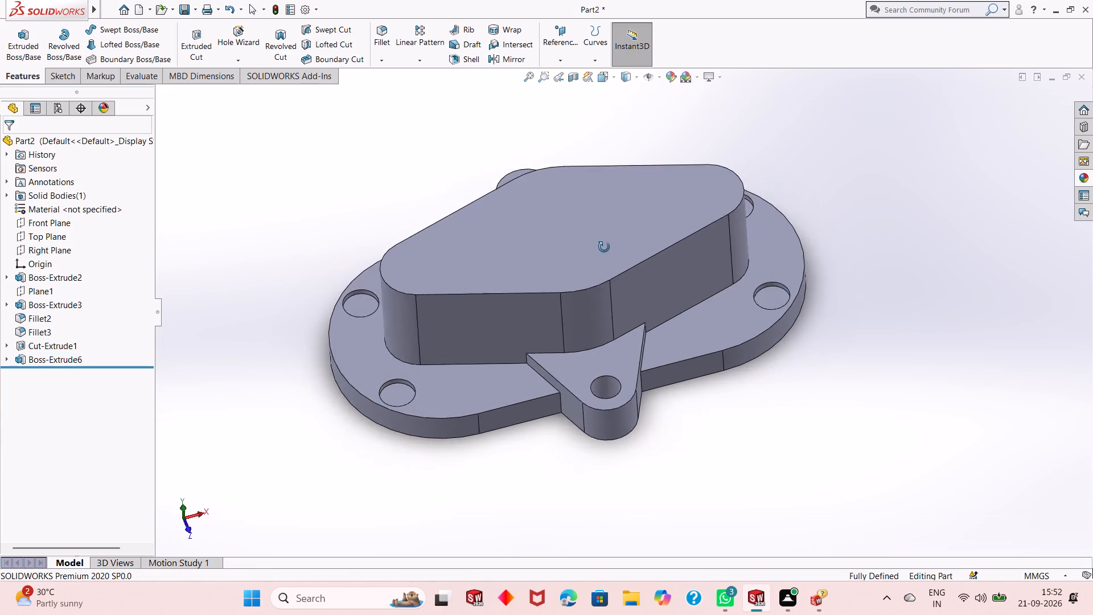
middle_drag(604, 247, 586, 286)
click(595, 246)
click(639, 211)
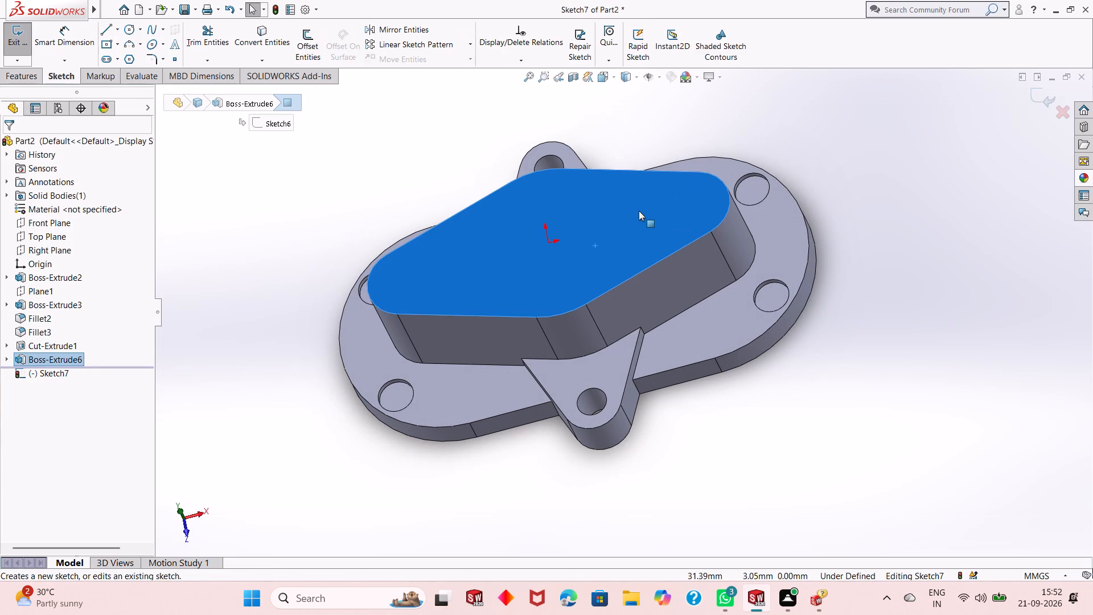
key(ctrl+8)
key(Escape)
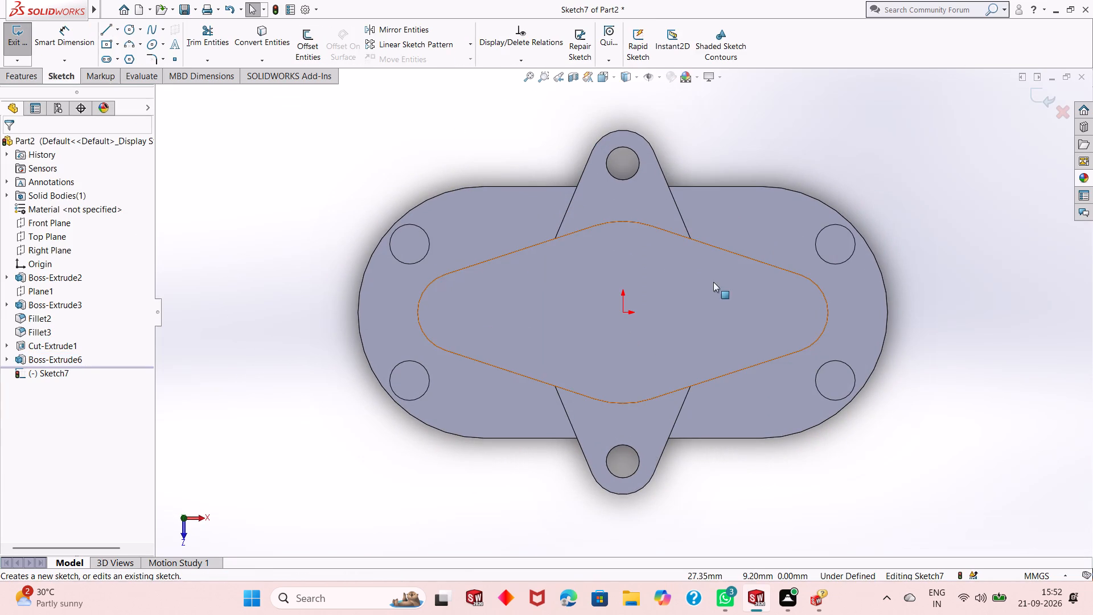
click(125, 27)
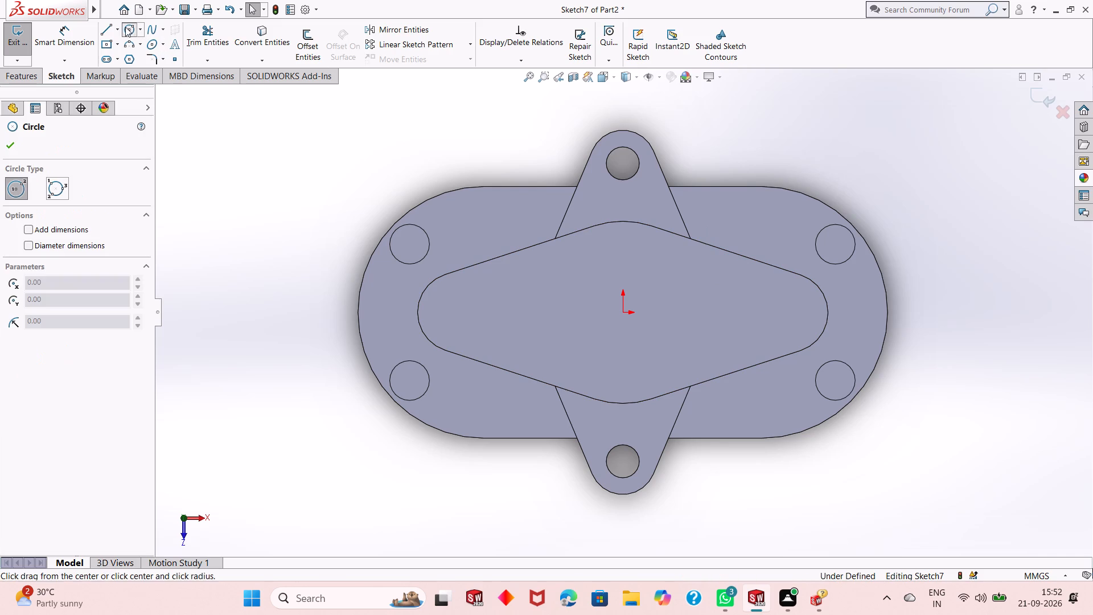
click(786, 313)
click(800, 300)
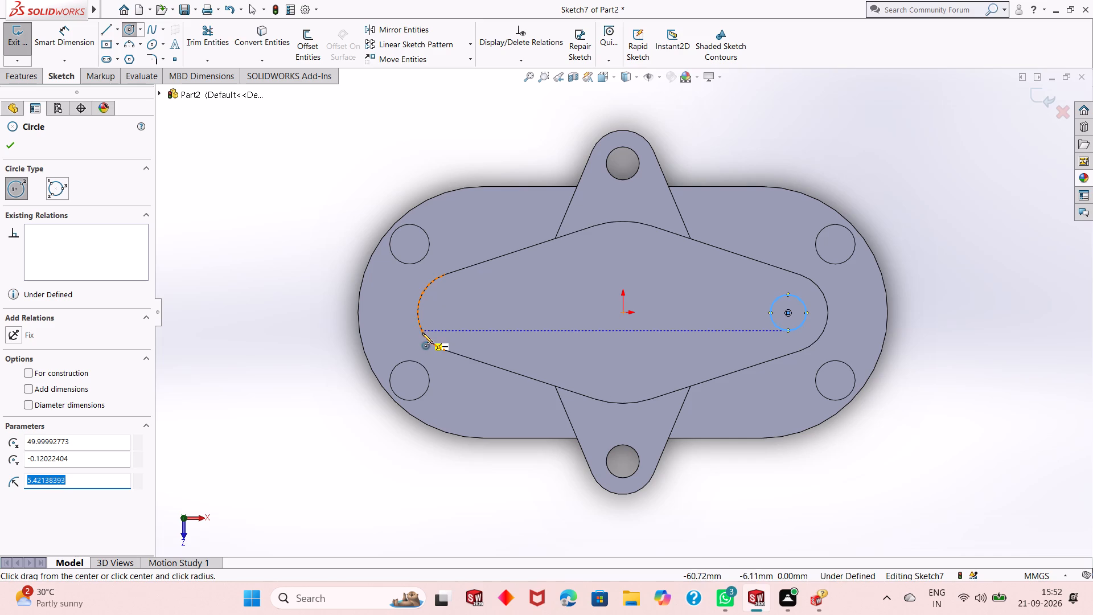
click(455, 311)
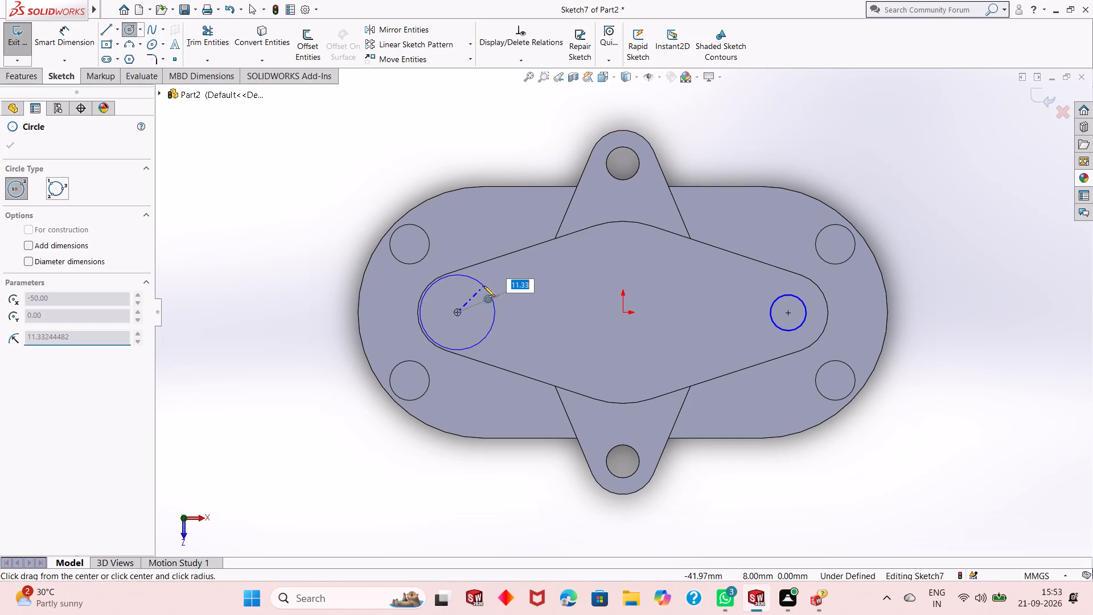
click(473, 296)
right_click(473, 296)
click(494, 305)
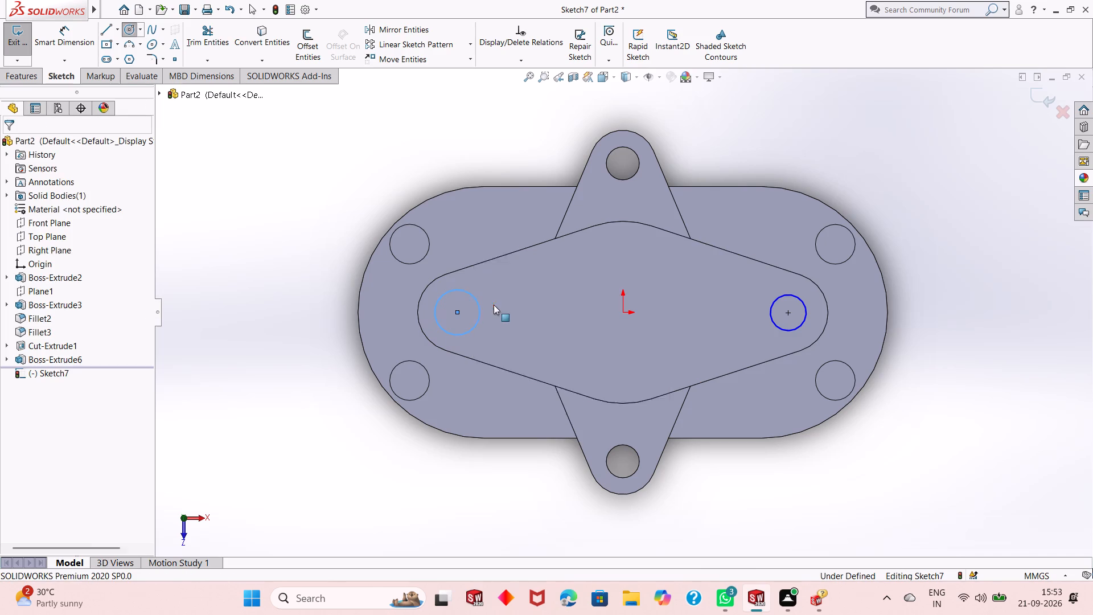
Dimension both circles on the boss's top face to 12 mm diameter and exit the sketch.
click(75, 44)
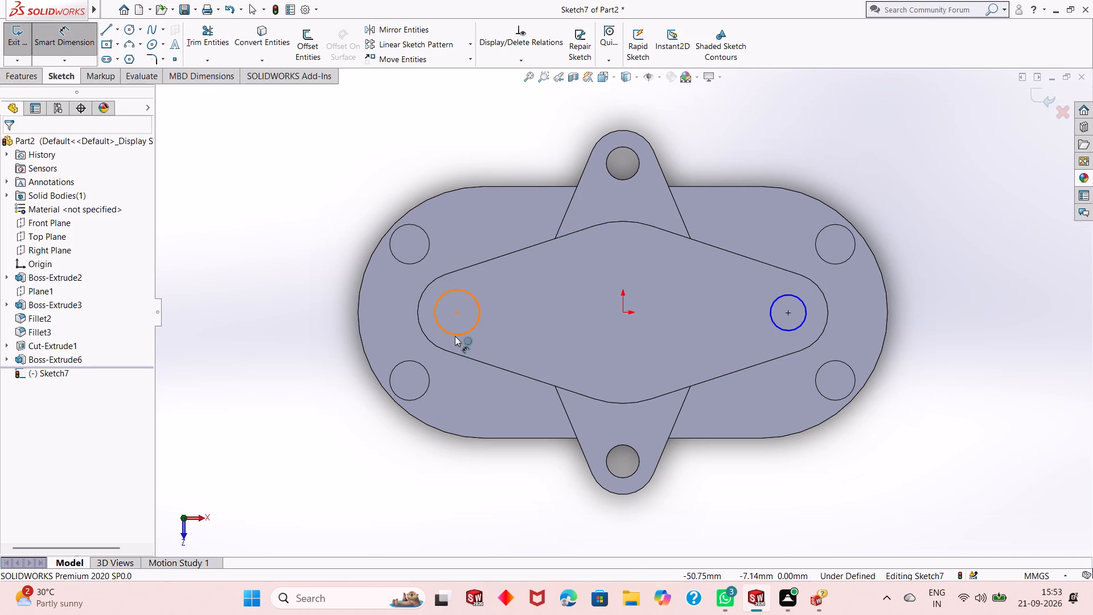
click(455, 336)
click(334, 388)
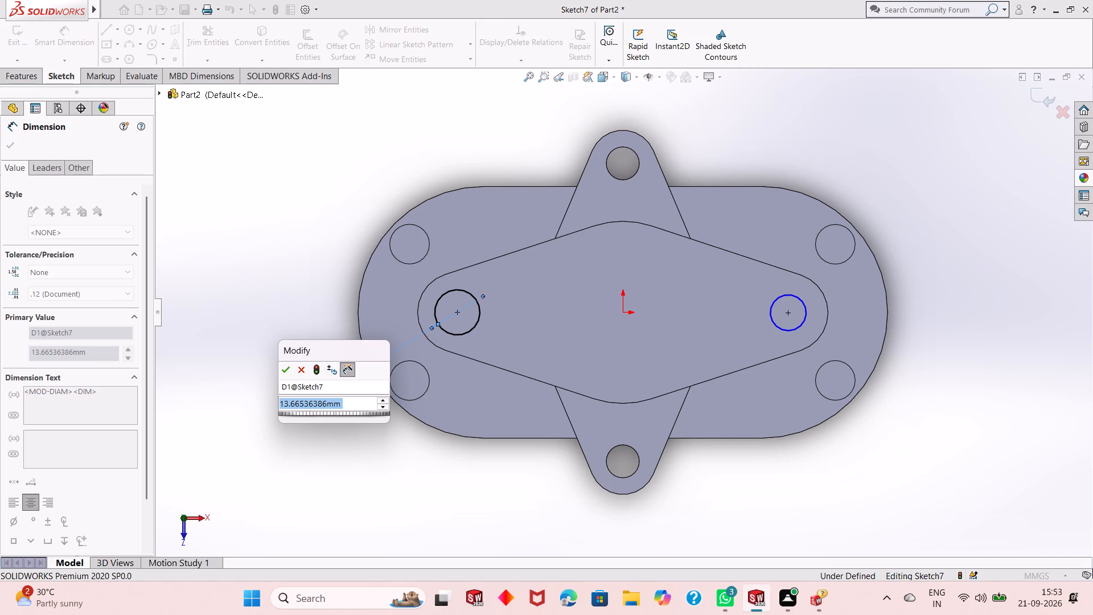
text(12)
key(Return)
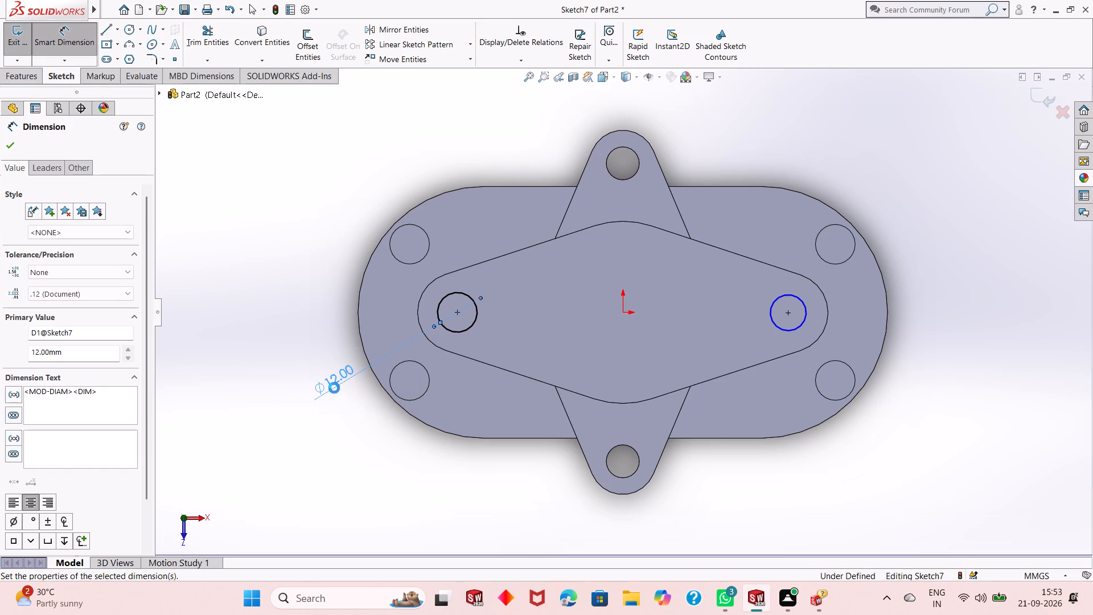
click(801, 325)
click(926, 413)
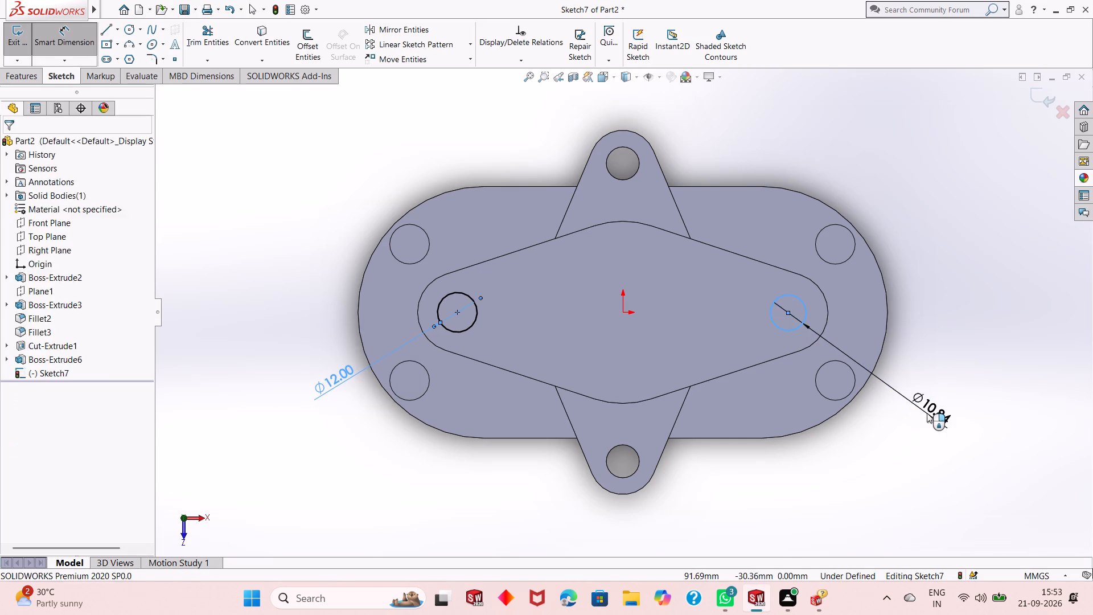
text(12)
key(Return)
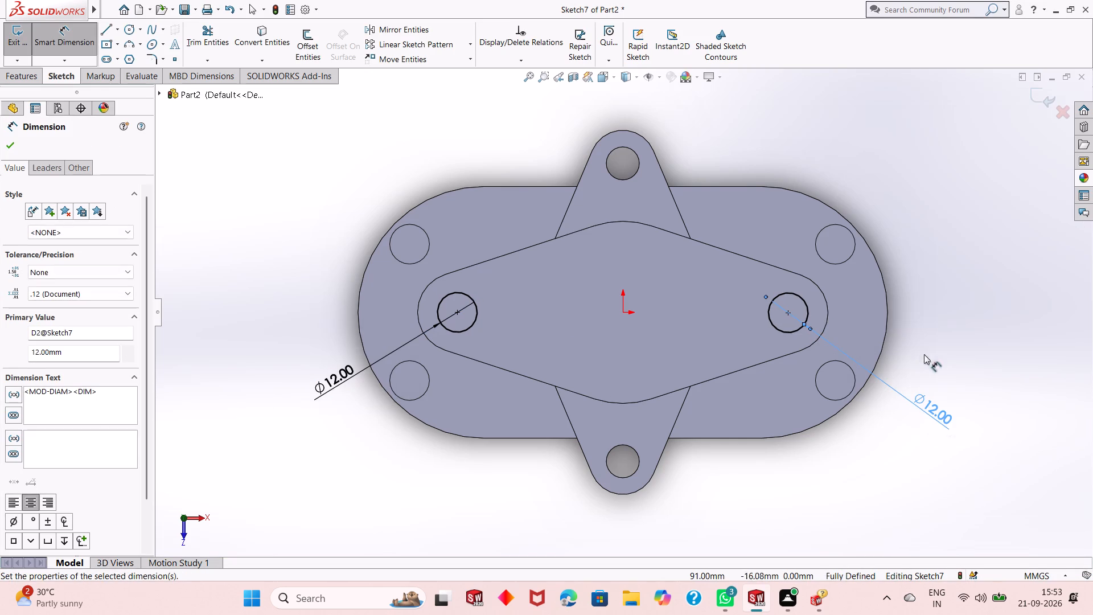
right_click(930, 313)
click(974, 347)
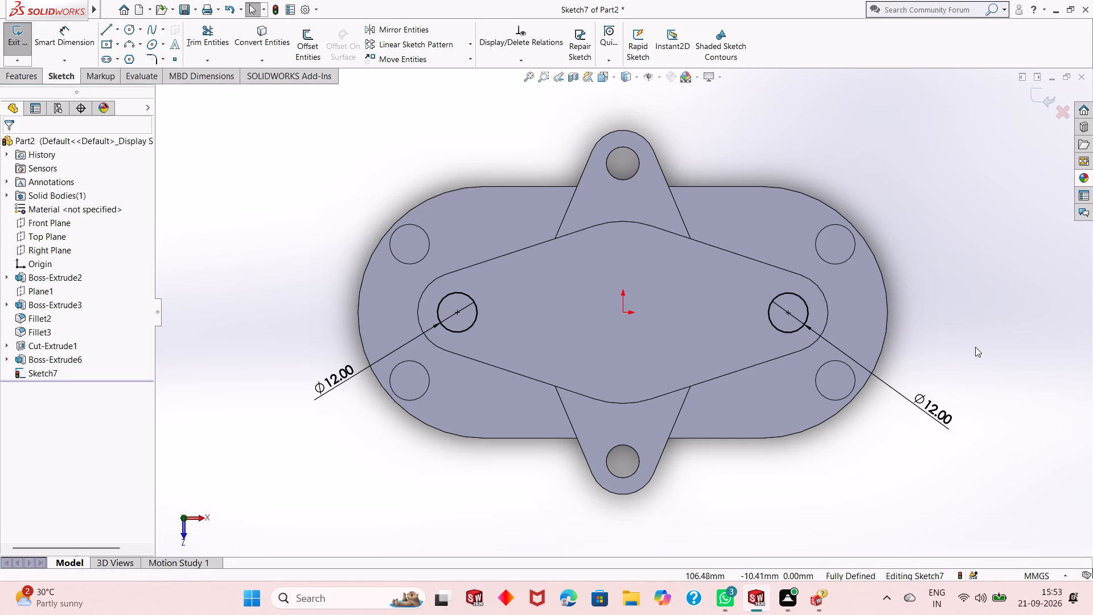
click(26, 77)
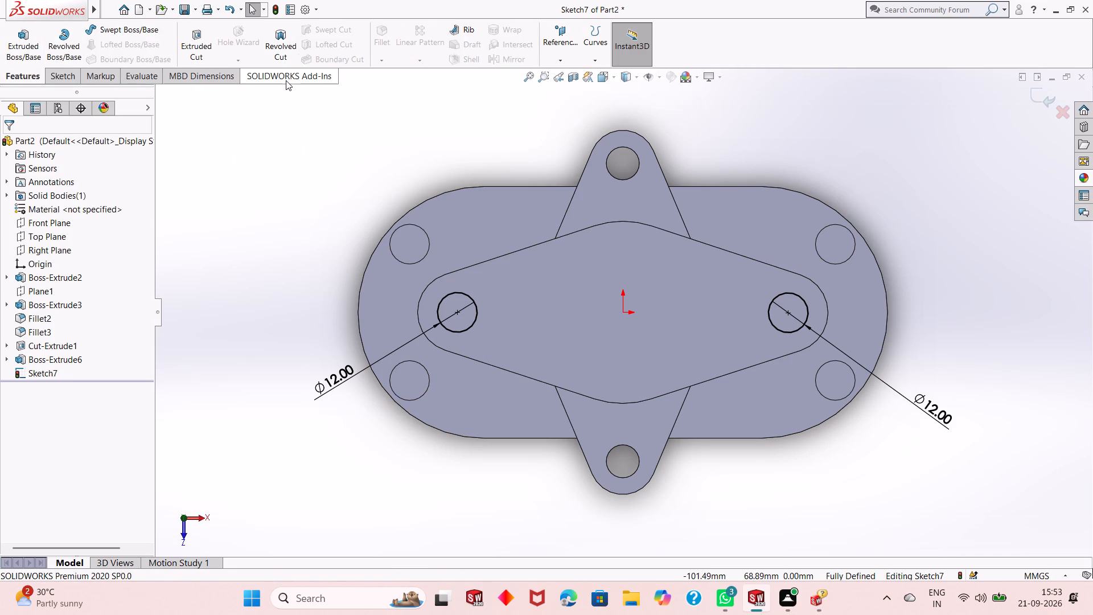
click(1039, 98)
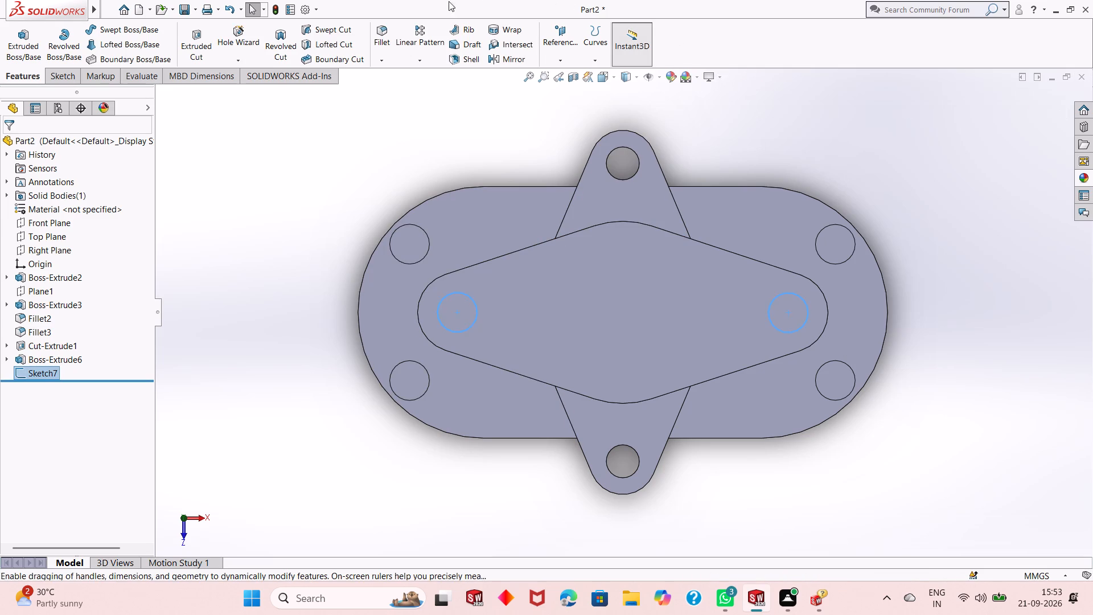
Start a Hole Wizard feature of type Hole, using ISO dowel holes with size Ø12.0.
click(225, 60)
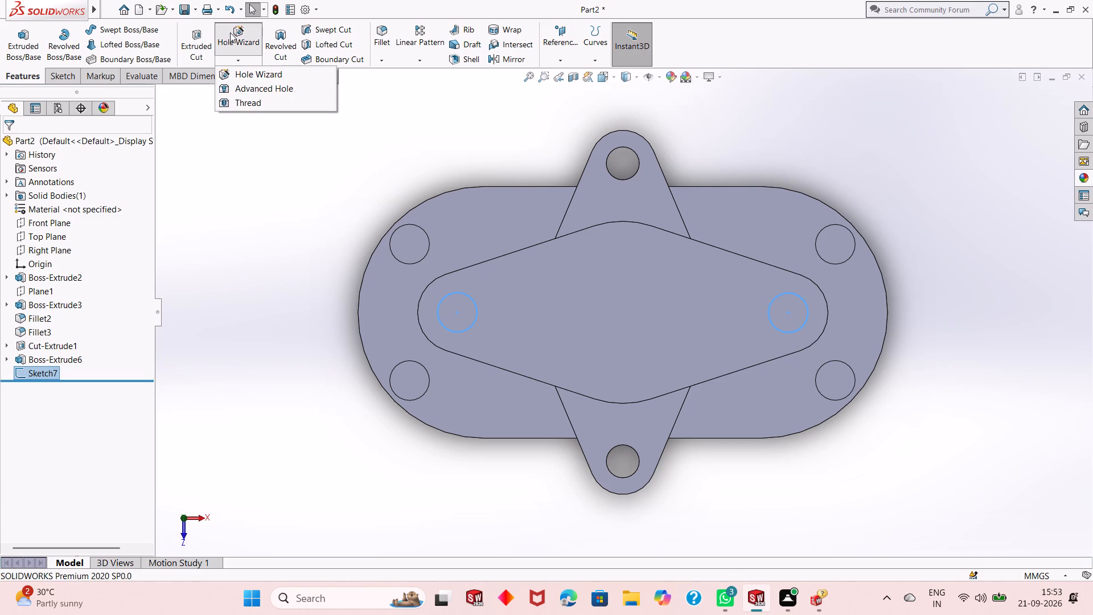
click(246, 76)
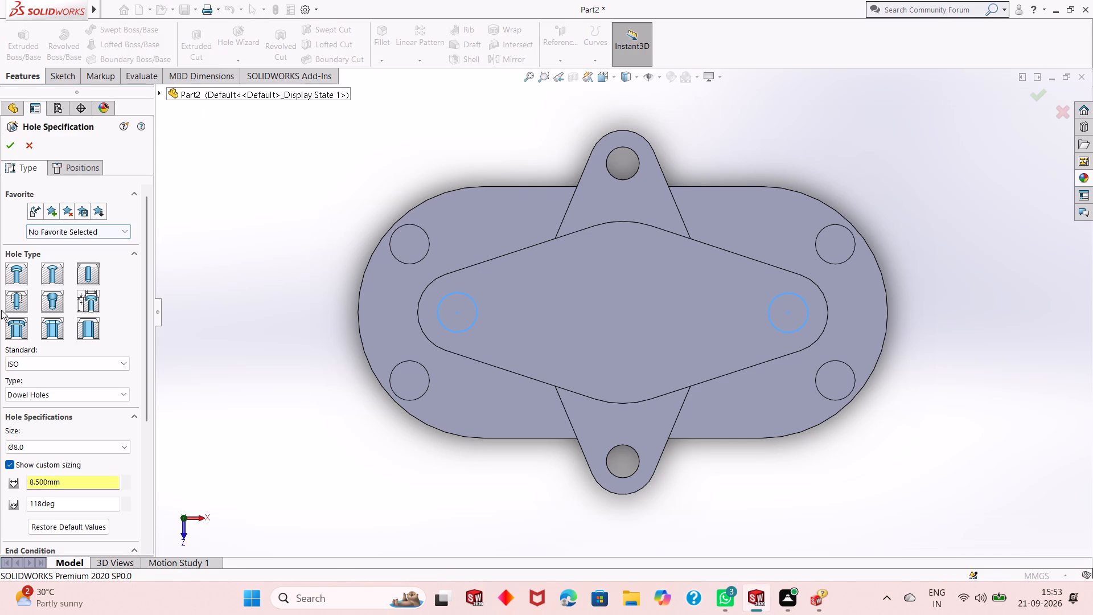
click(88, 272)
click(13, 305)
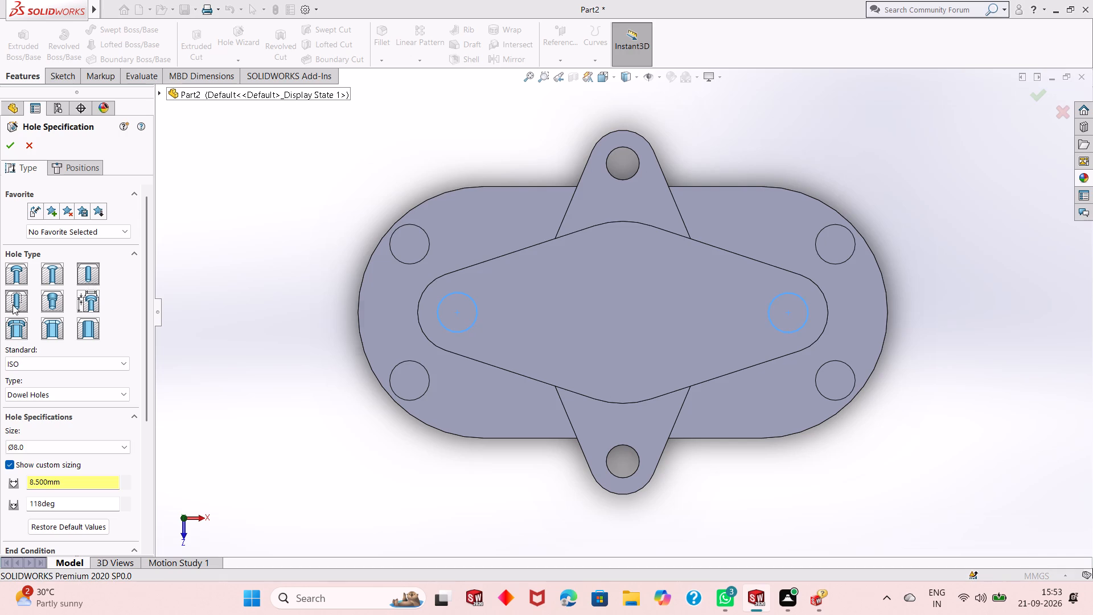
click(724, 174)
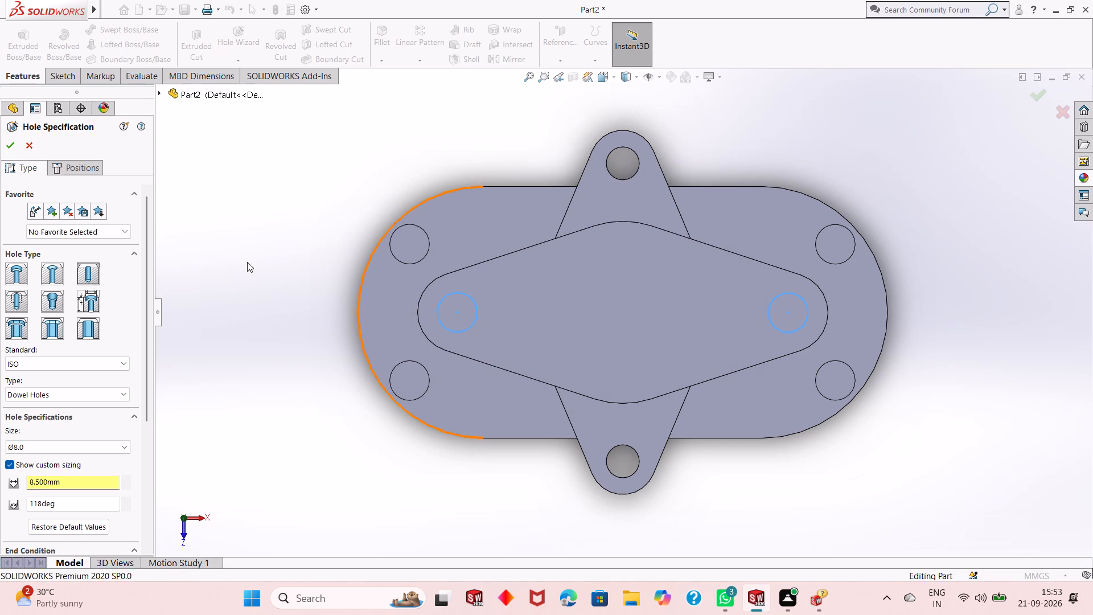
click(93, 269)
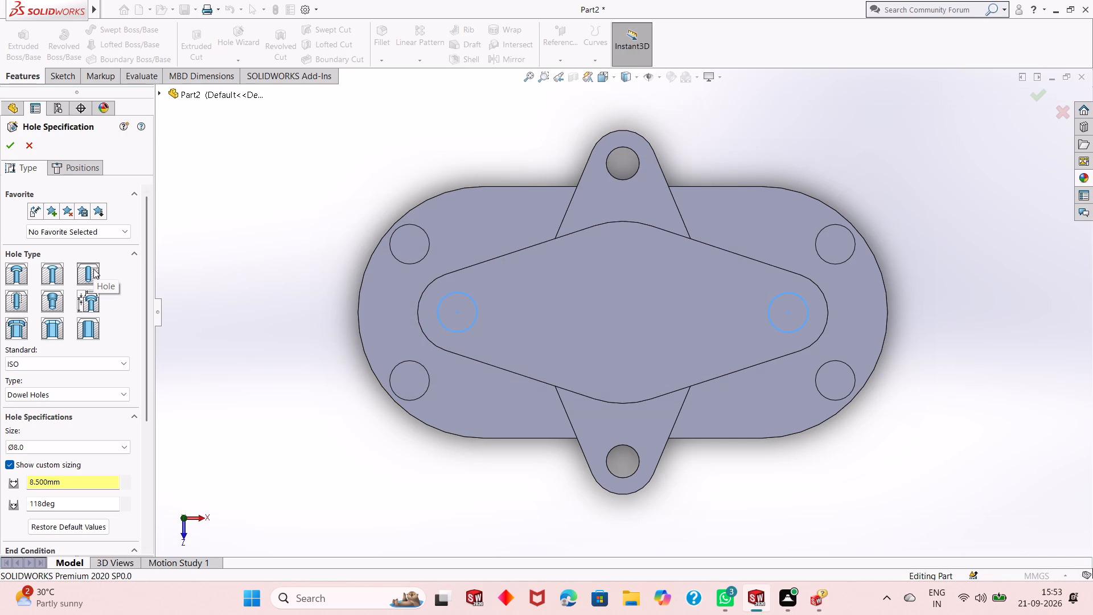
scroll(93, 405, down, 1)
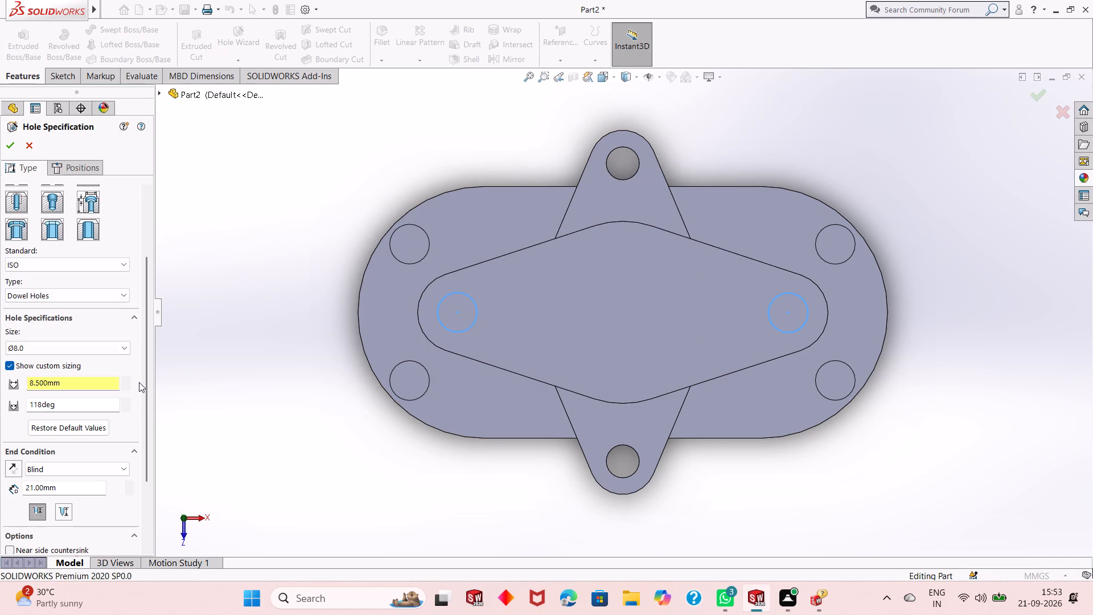
click(122, 352)
click(76, 441)
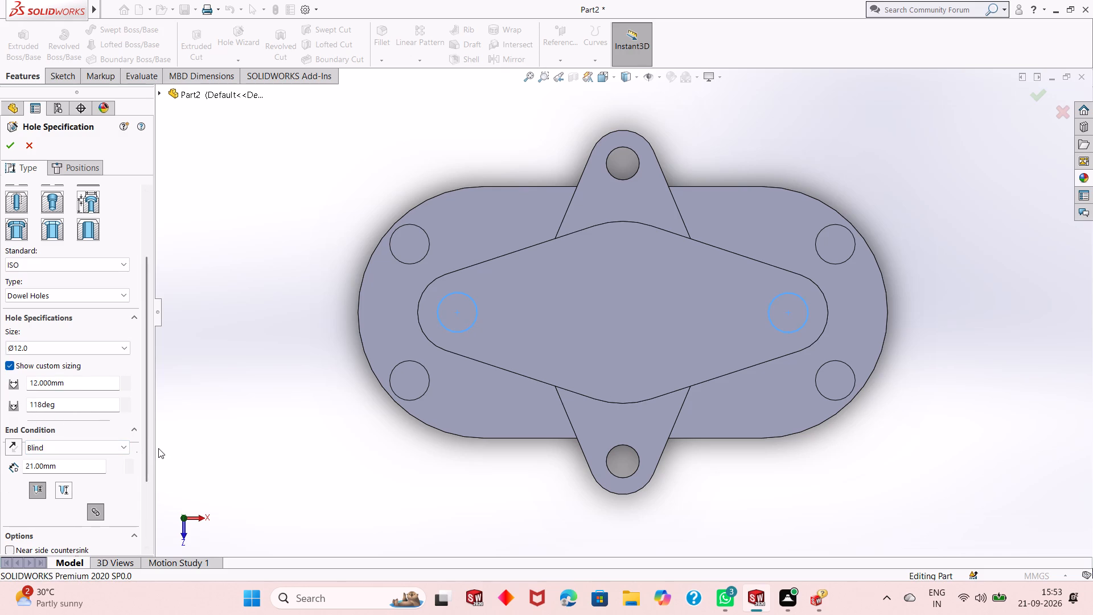
Set the dowel hole's blind depth to 30 mm.
scroll(154, 450, down, 2)
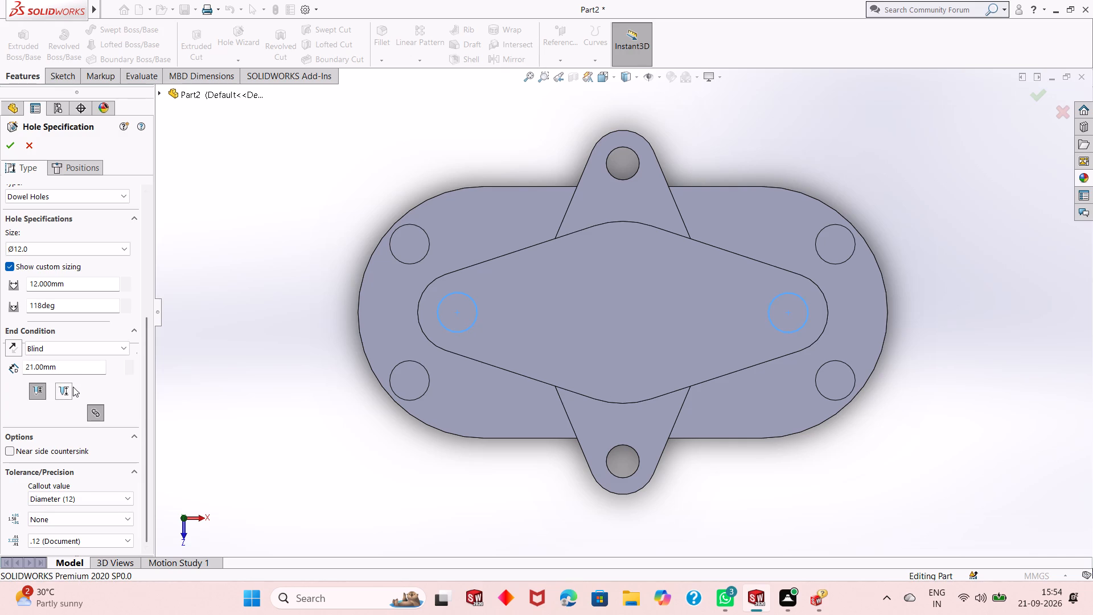
double_click(64, 364)
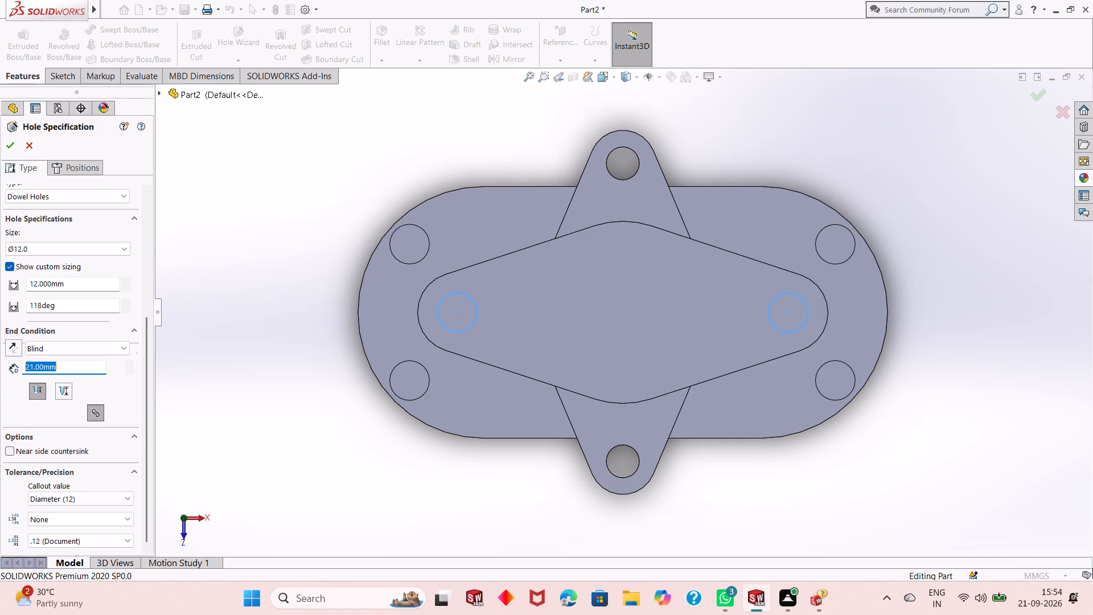
text(30)
key(Return)
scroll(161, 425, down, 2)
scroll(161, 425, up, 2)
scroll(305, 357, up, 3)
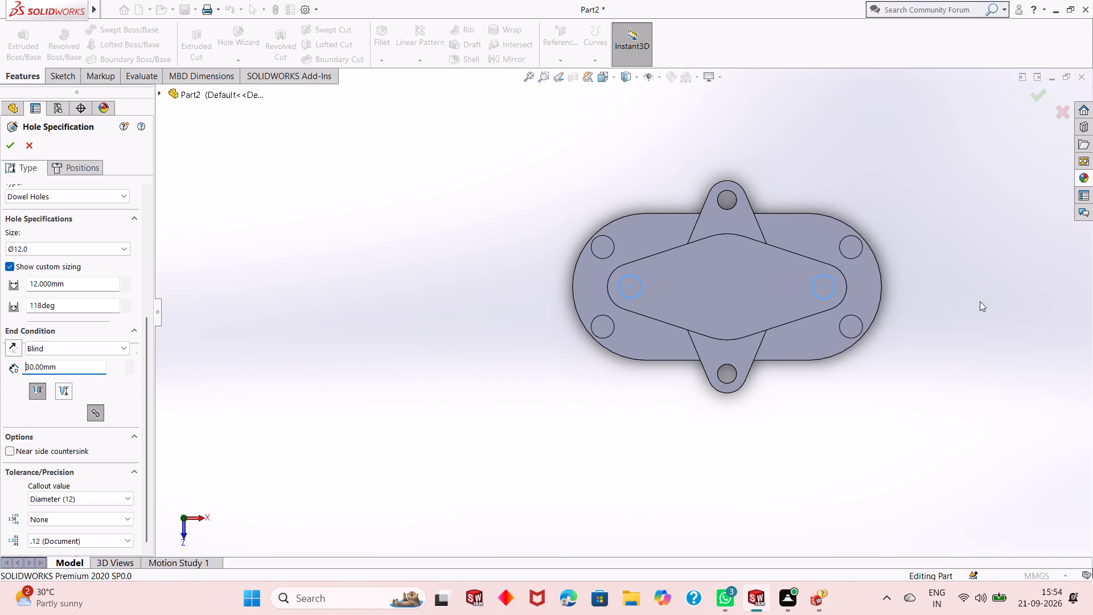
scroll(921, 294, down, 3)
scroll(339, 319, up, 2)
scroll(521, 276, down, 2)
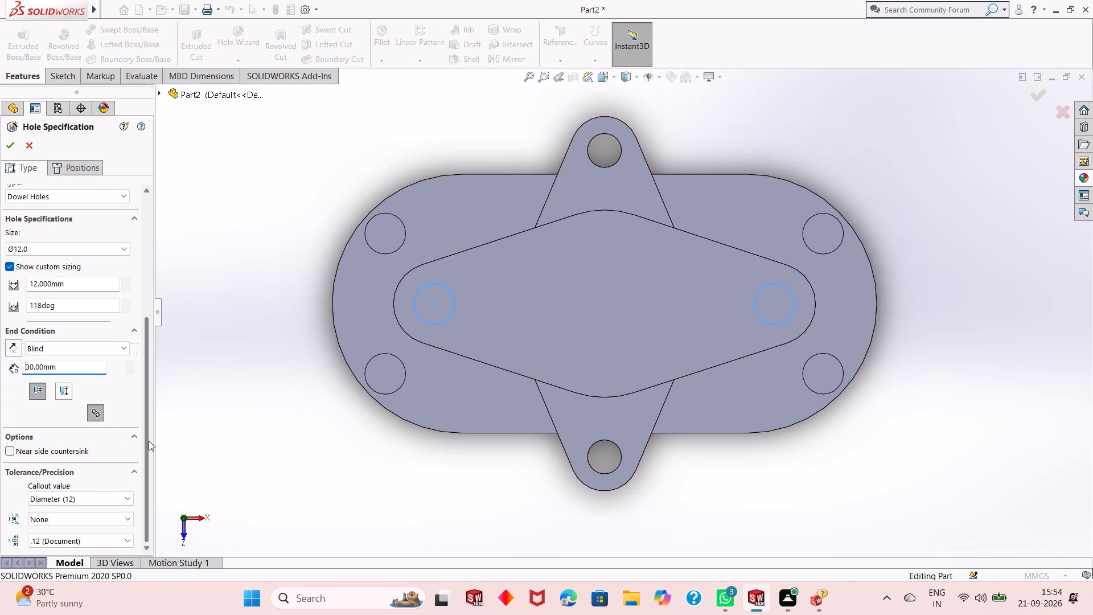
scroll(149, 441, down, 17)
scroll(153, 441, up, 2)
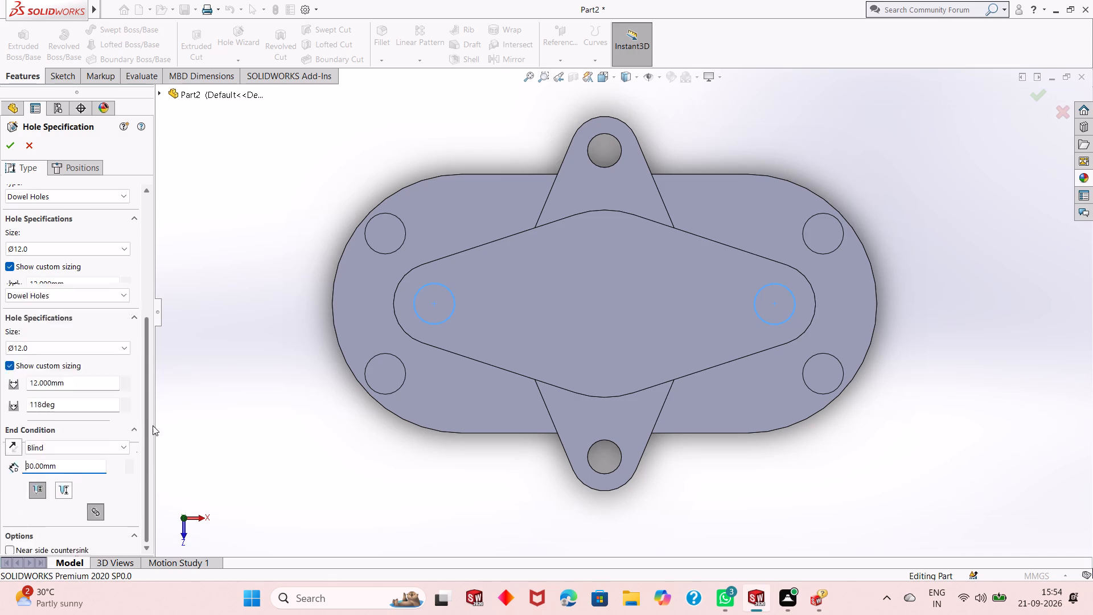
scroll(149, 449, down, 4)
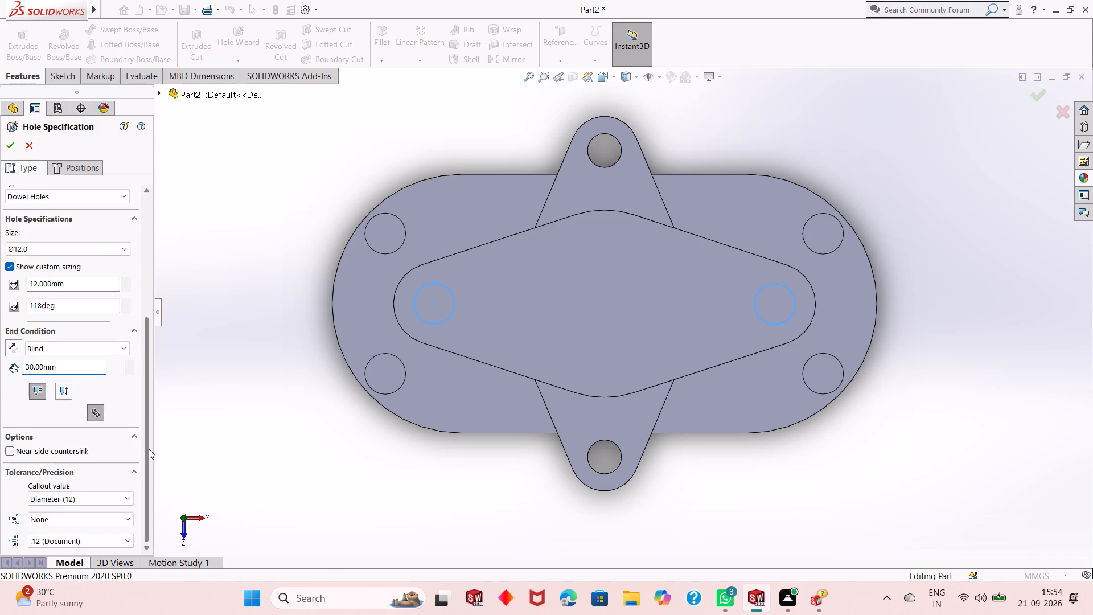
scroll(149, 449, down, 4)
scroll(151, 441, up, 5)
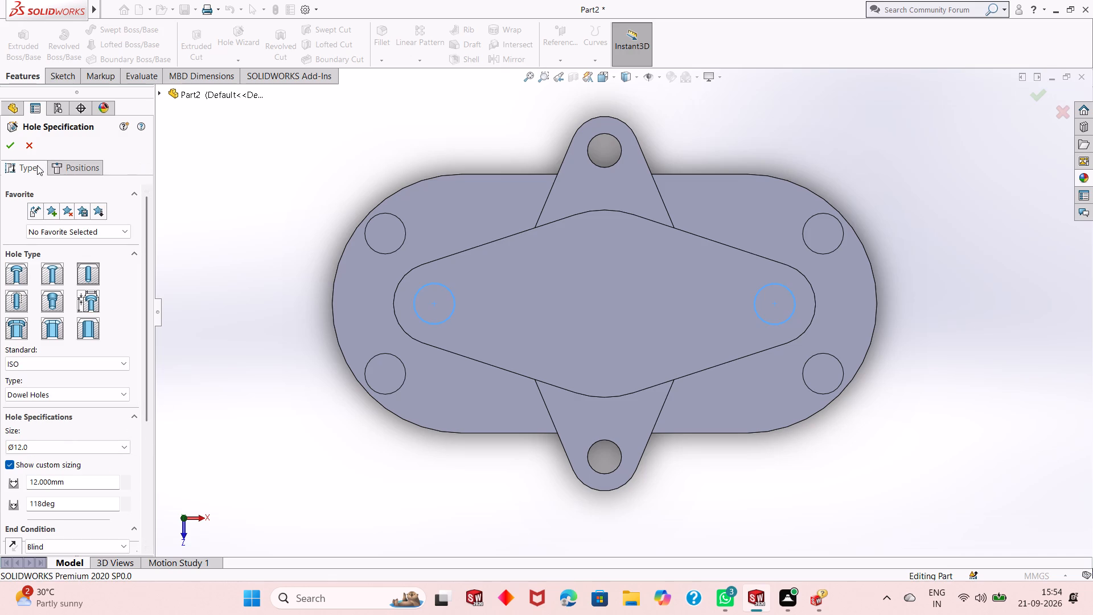
Position the two 12 mm dowel holes at the centres of the sketched circles on the boss's top face and finish the feature.
click(66, 166)
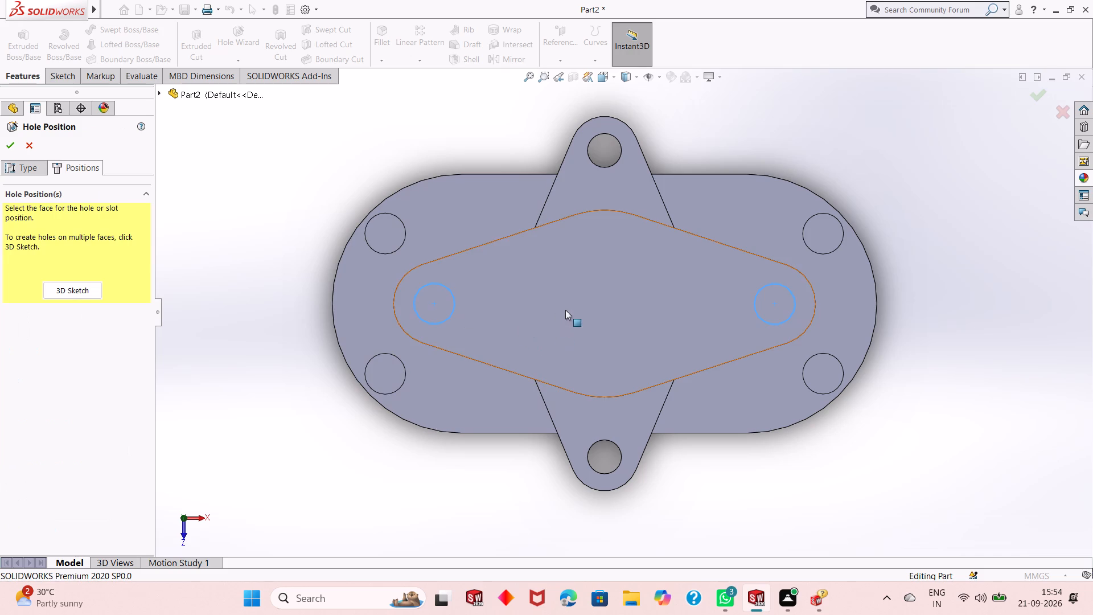
click(565, 308)
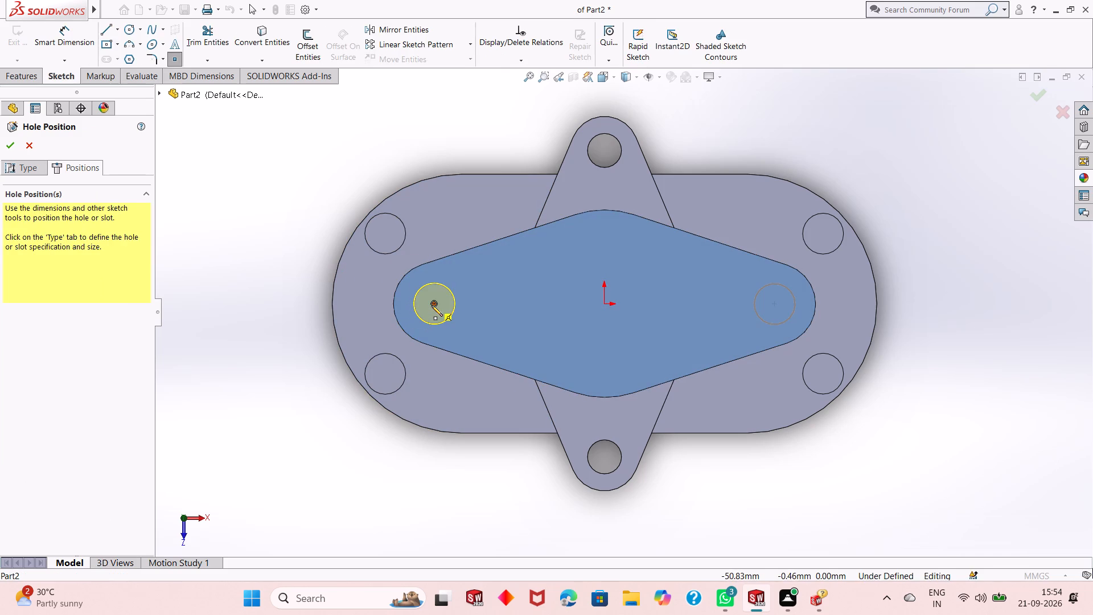
click(432, 305)
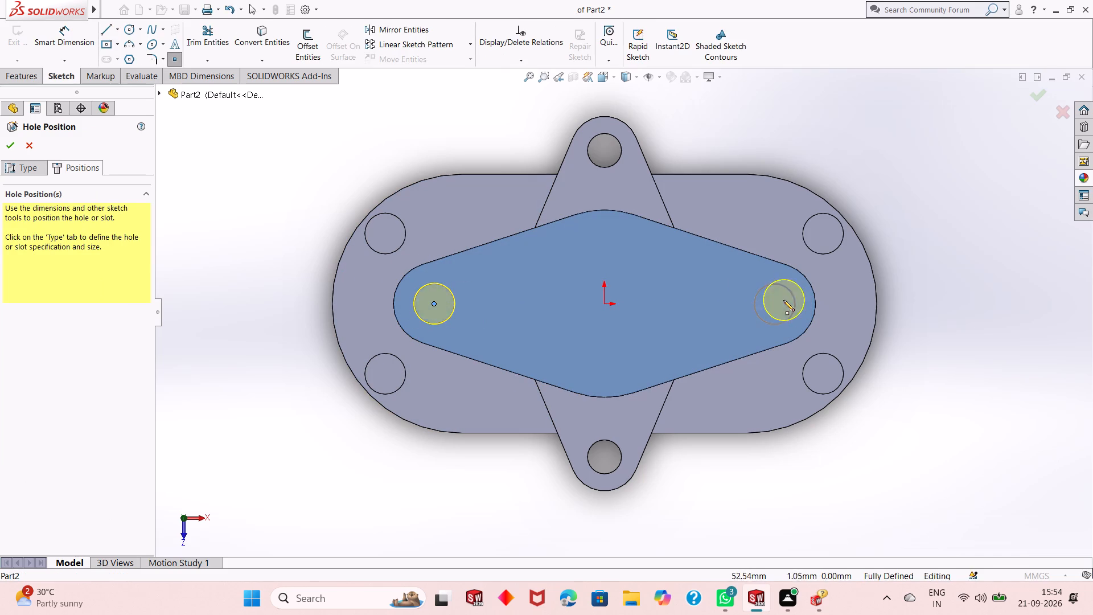
click(775, 305)
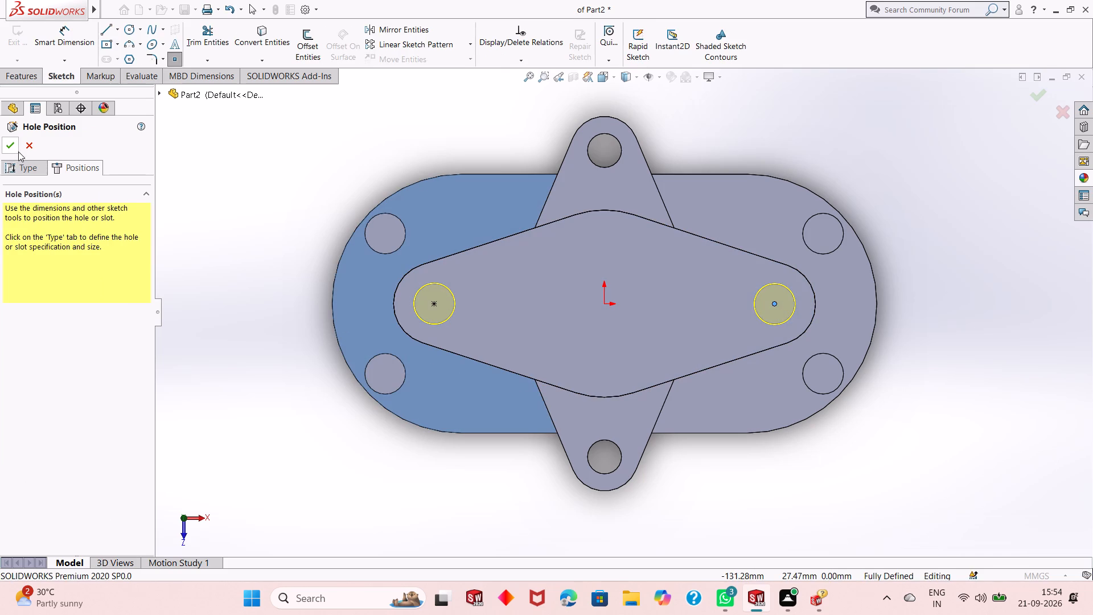
click(15, 147)
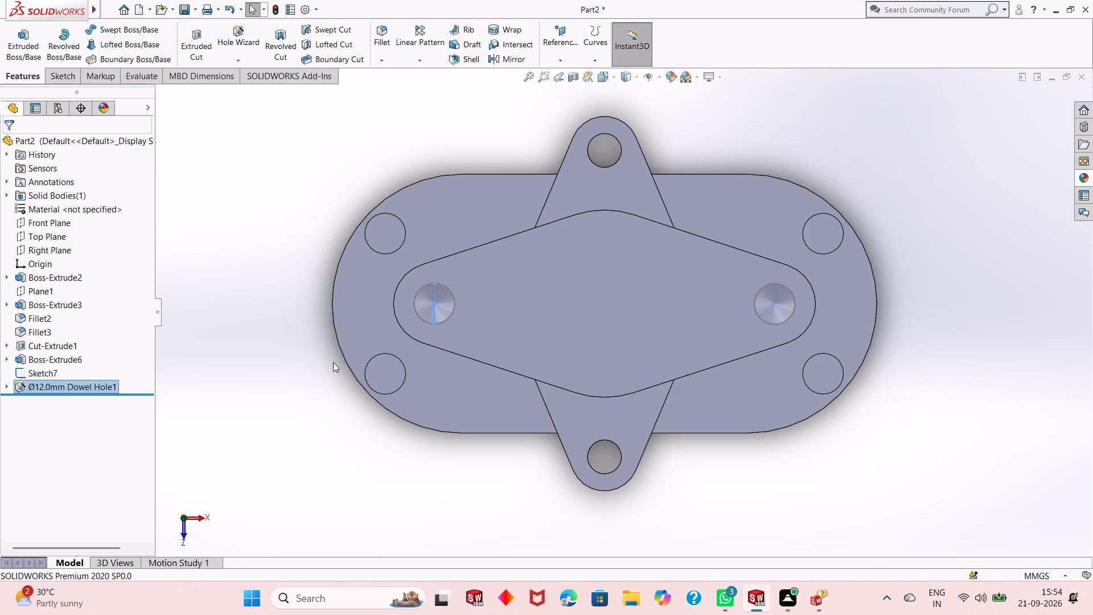
click(298, 367)
Inspect the two boss holes in a temporary Front Plane section view, shifting the section plane to 5 mm and back to 1 mm.
middle_drag(446, 366, 442, 391)
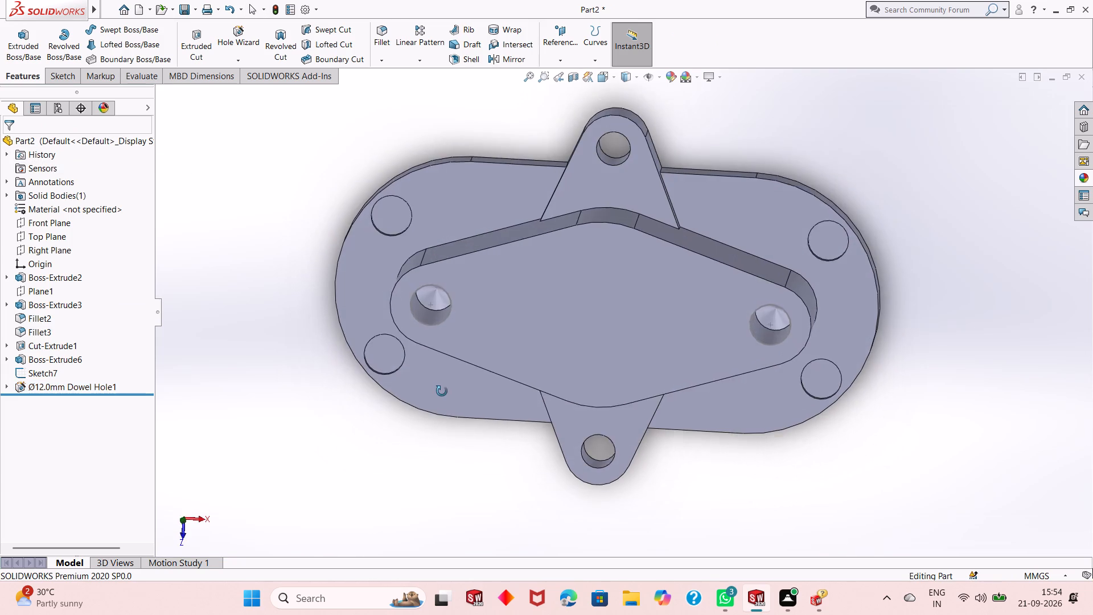
middle_drag(442, 391, 445, 241)
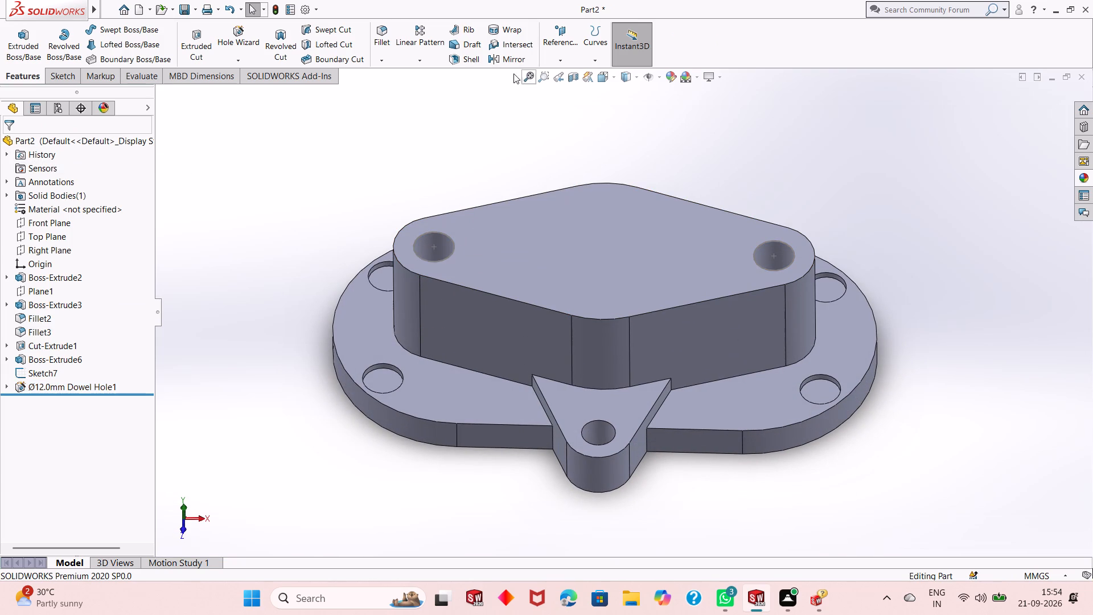
click(568, 80)
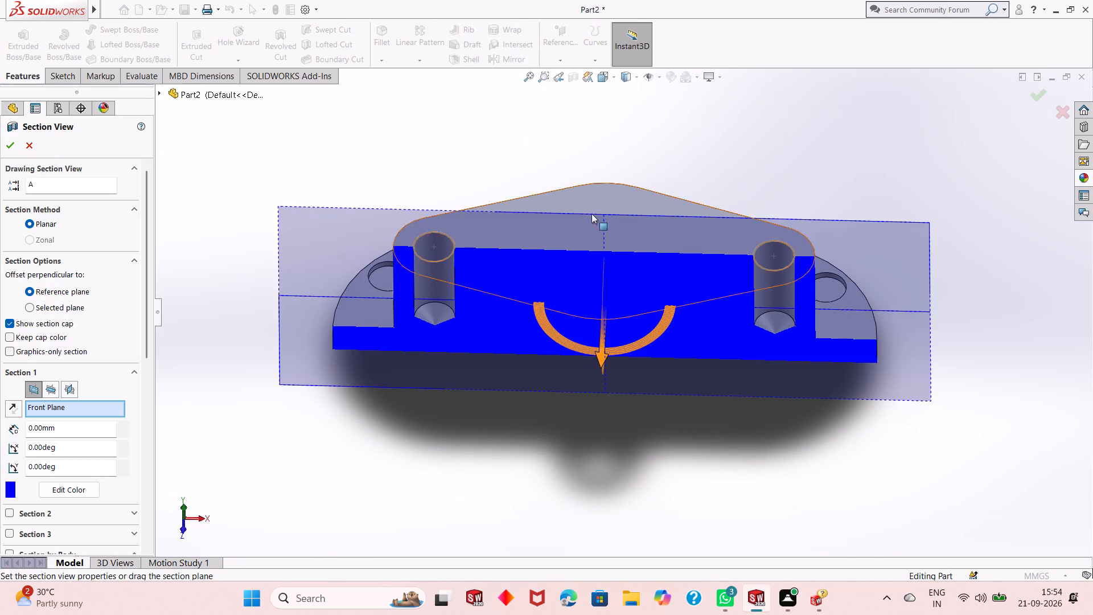
drag(599, 365, 599, 377)
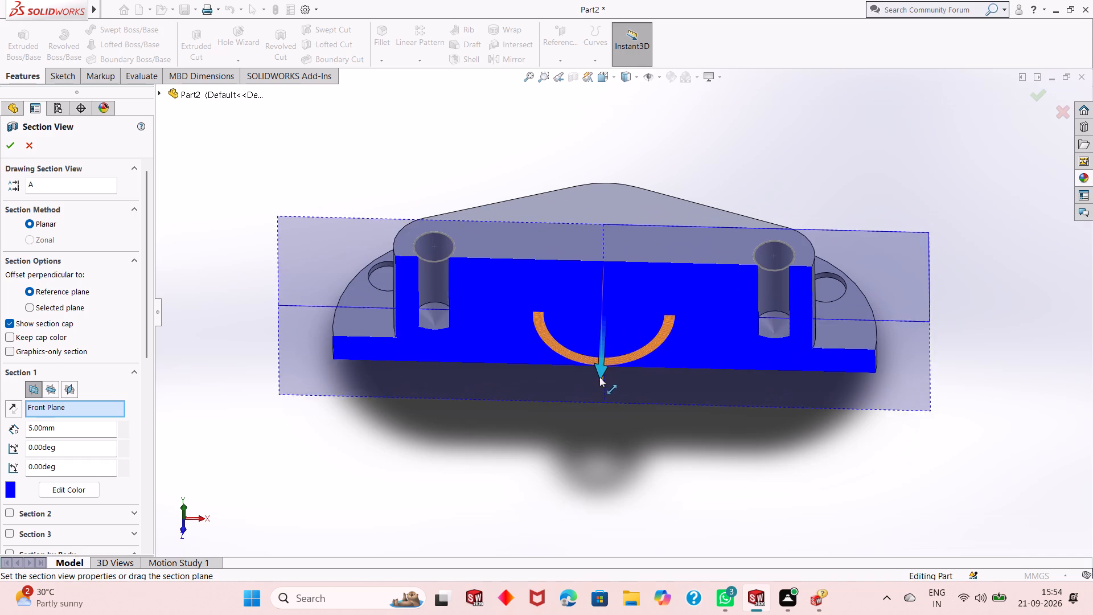
drag(599, 377, 604, 365)
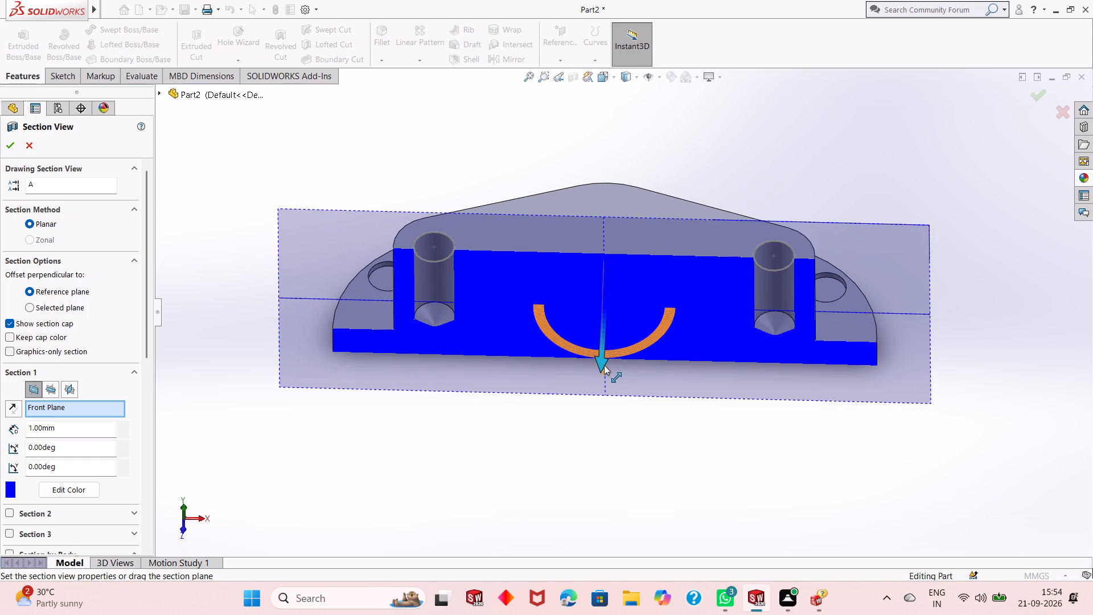
key(Escape)
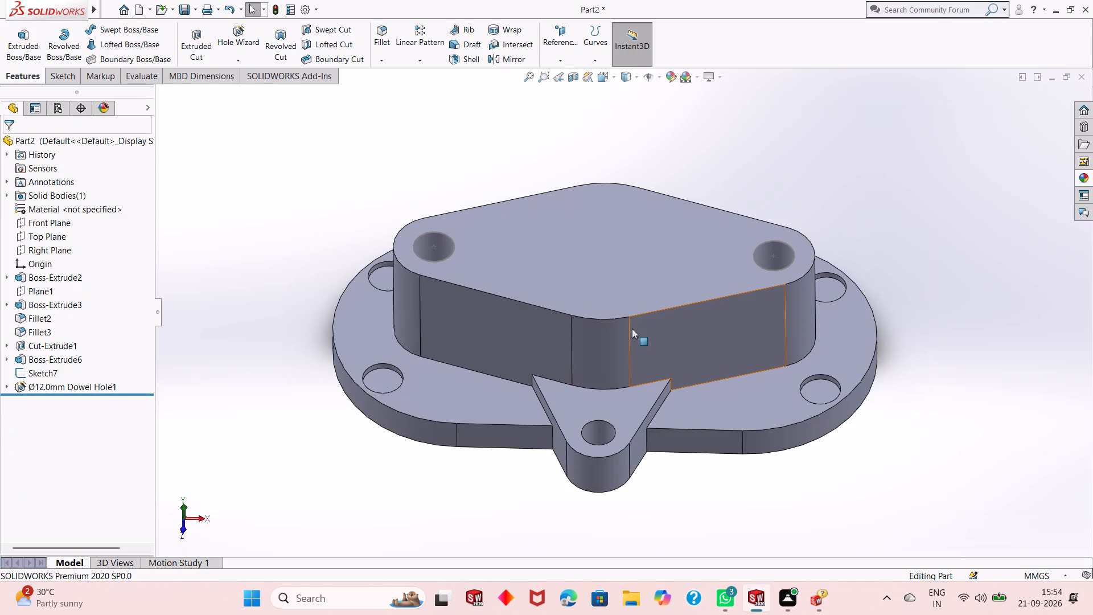
Examine the depth and bottoms of the boss holes in a Front Plane section viewed square to the boss's side, then close the section.
click(674, 341)
key(ctrl+8)
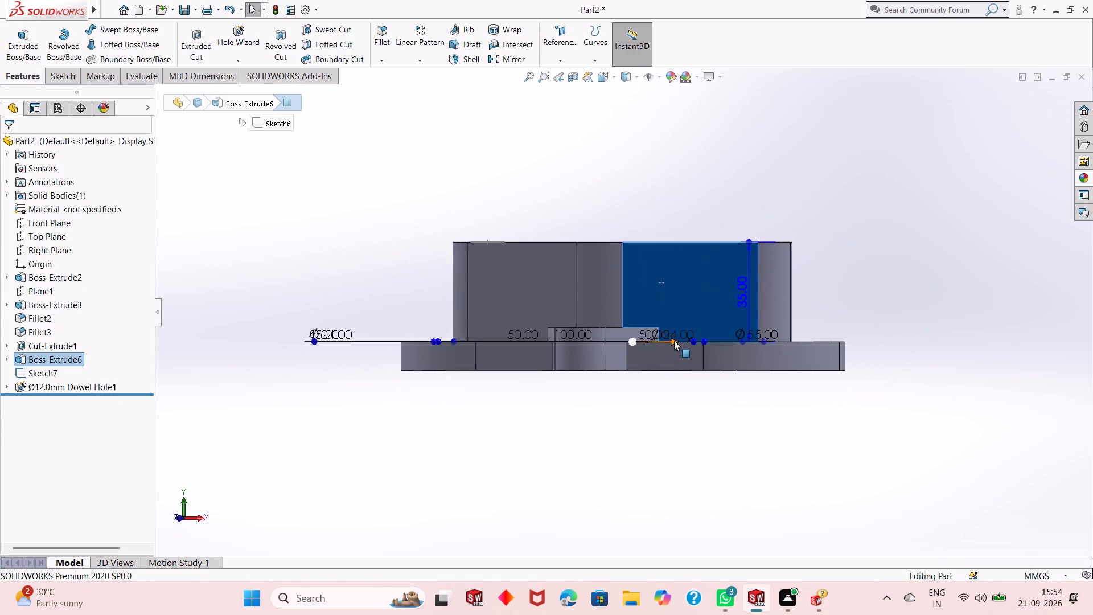
key(Escape)
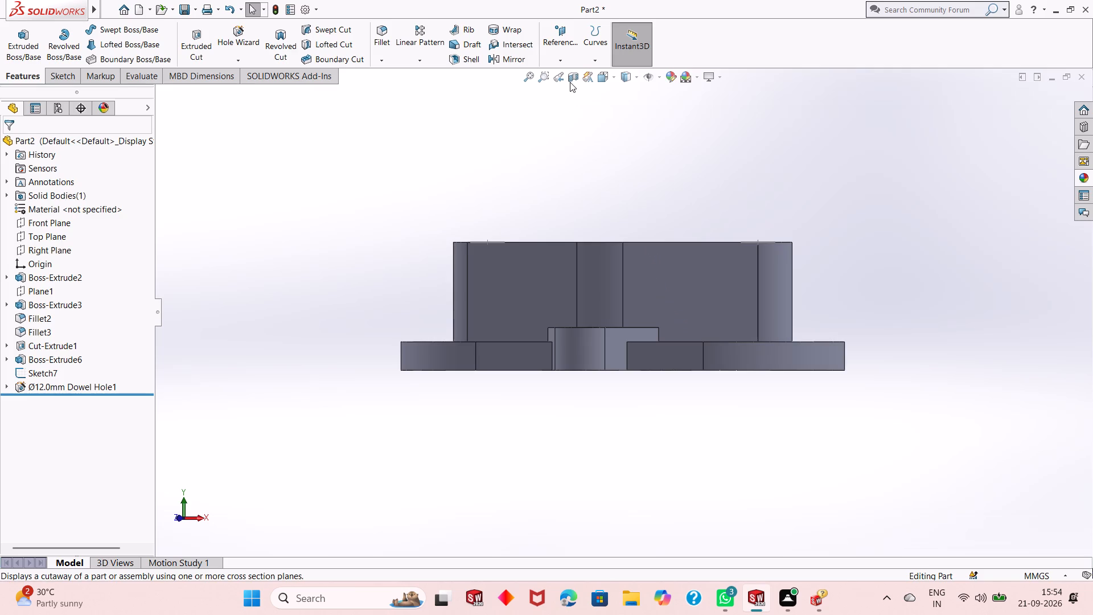
click(570, 82)
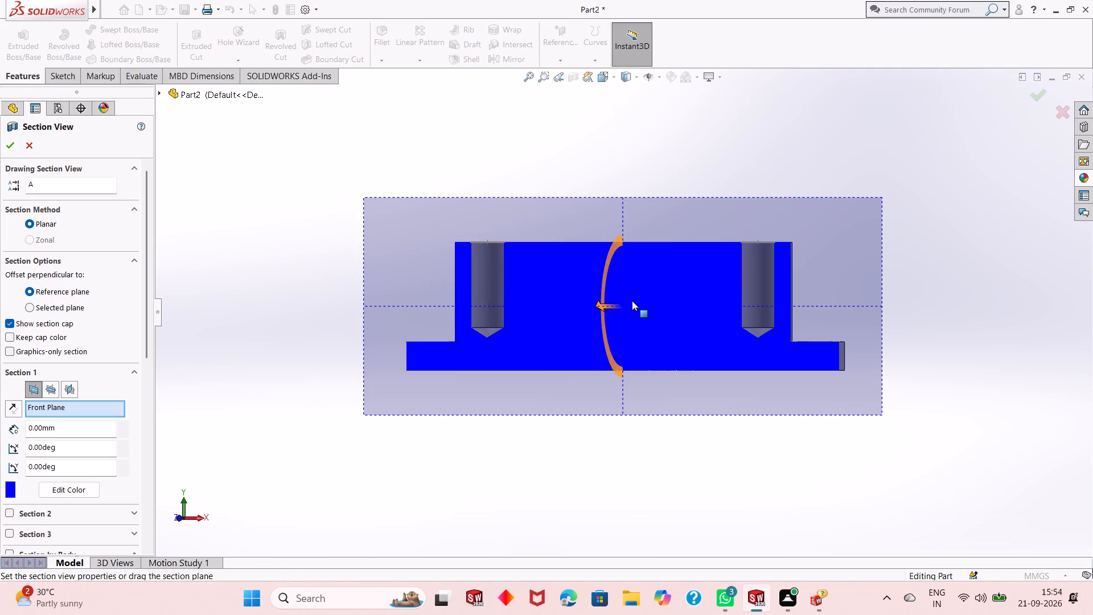
scroll(634, 301, down, 2)
middle_drag(634, 301, 634, 344)
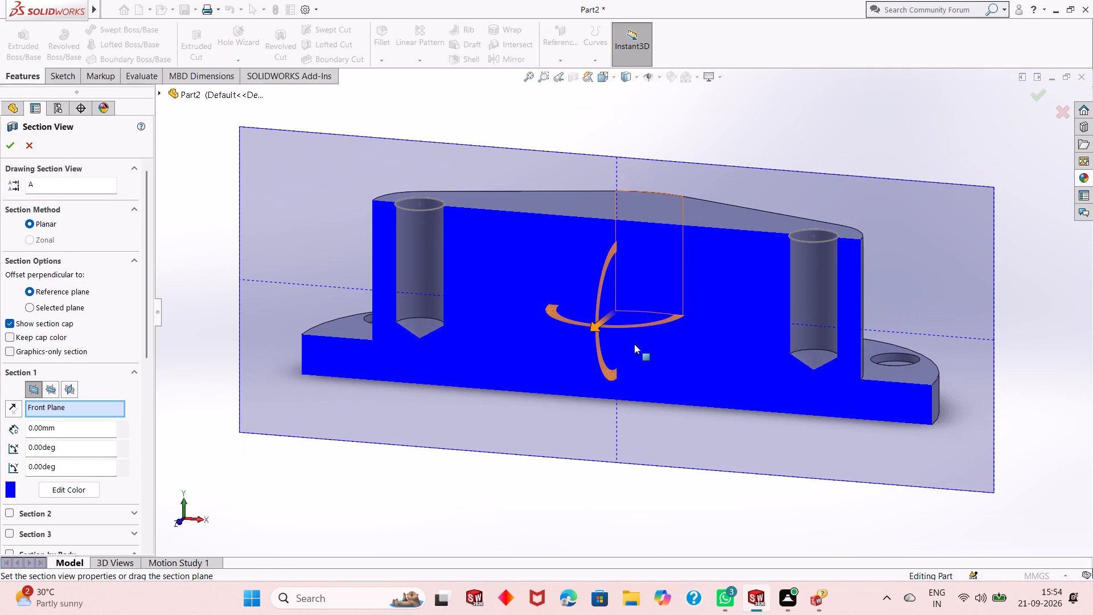
click(32, 146)
Start a sketch on the boss's top face and draw a circle centred on the origin, between the two dowel holes.
scroll(566, 306, up, 2)
middle_drag(608, 278, 618, 332)
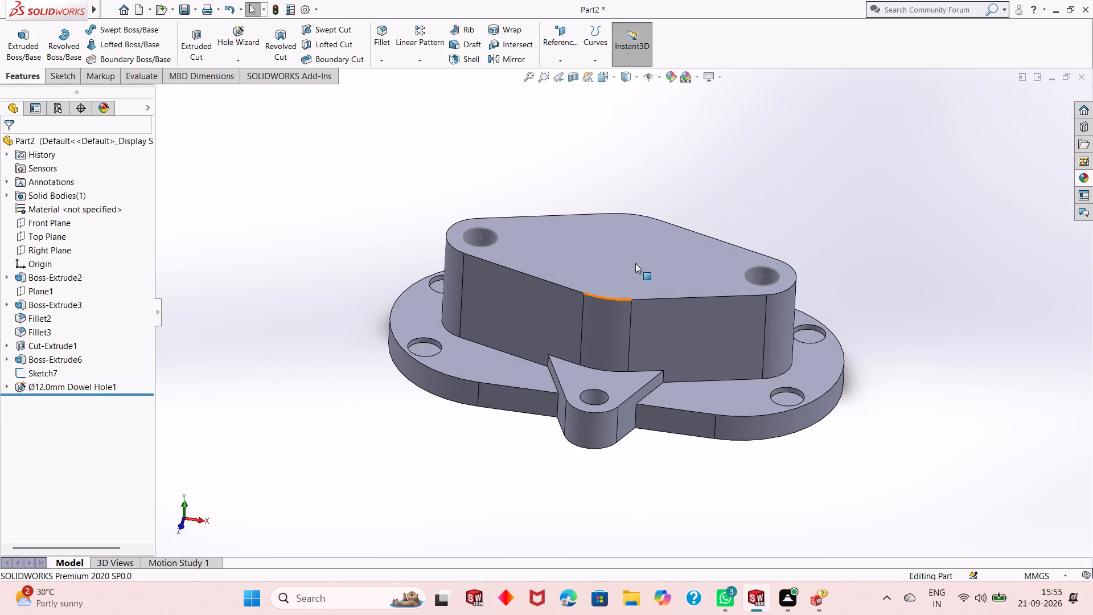
click(647, 248)
click(701, 220)
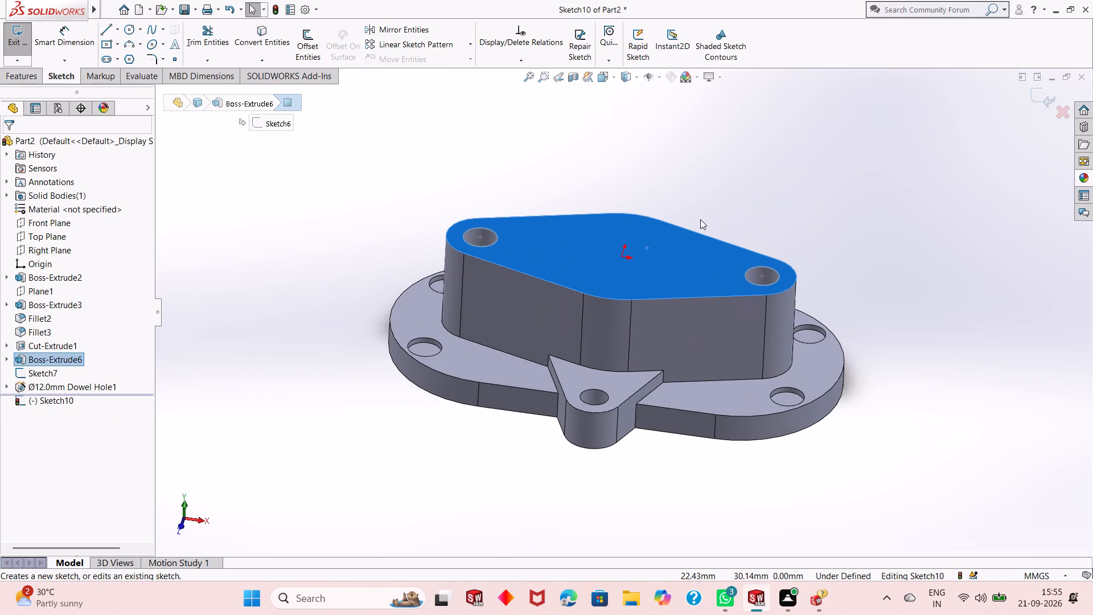
key(ctrl+8)
key(Escape)
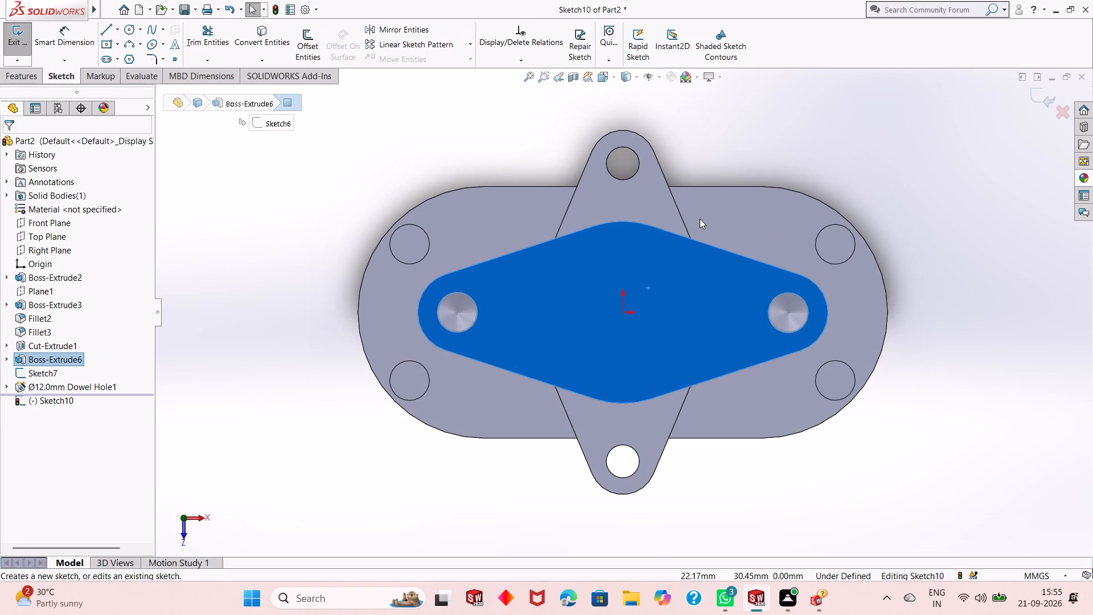
scroll(700, 219, down, 1)
scroll(556, 216, up, 1)
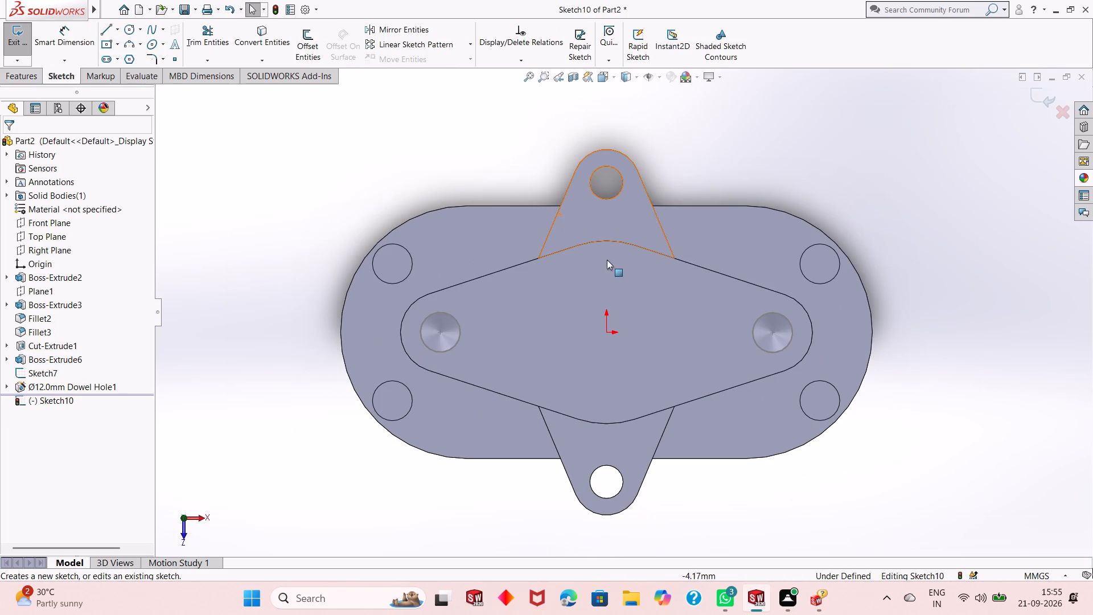
click(128, 30)
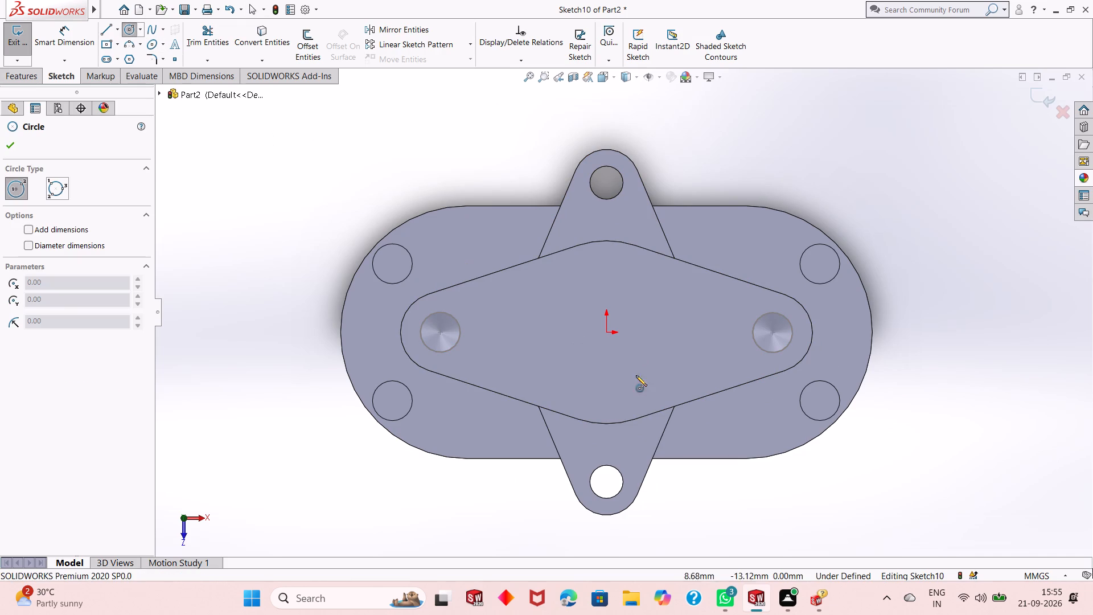
click(607, 333)
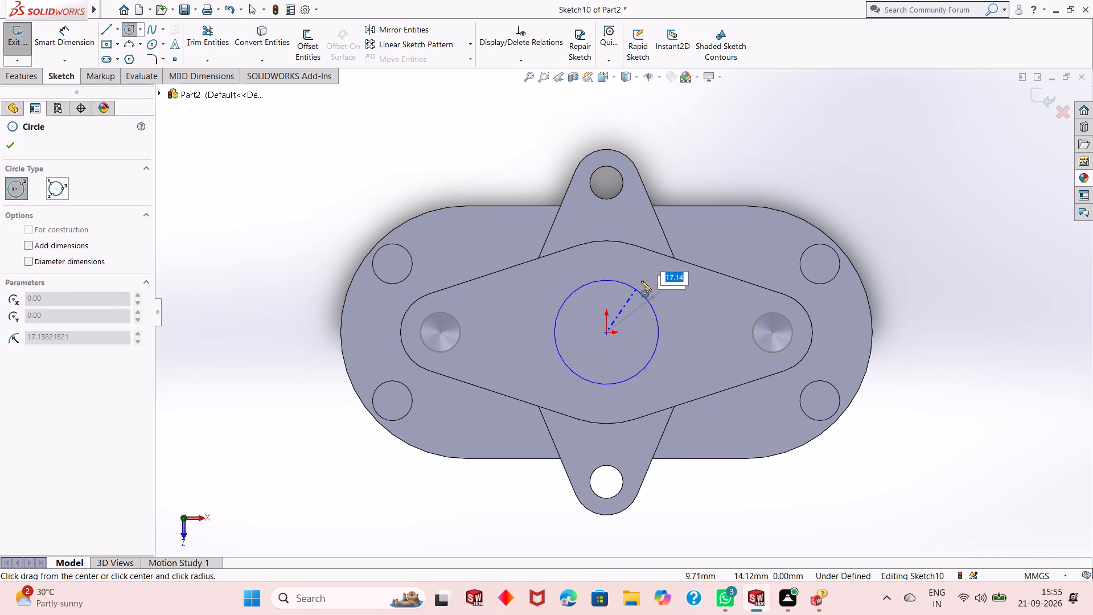
click(635, 274)
right_click(632, 270)
click(664, 283)
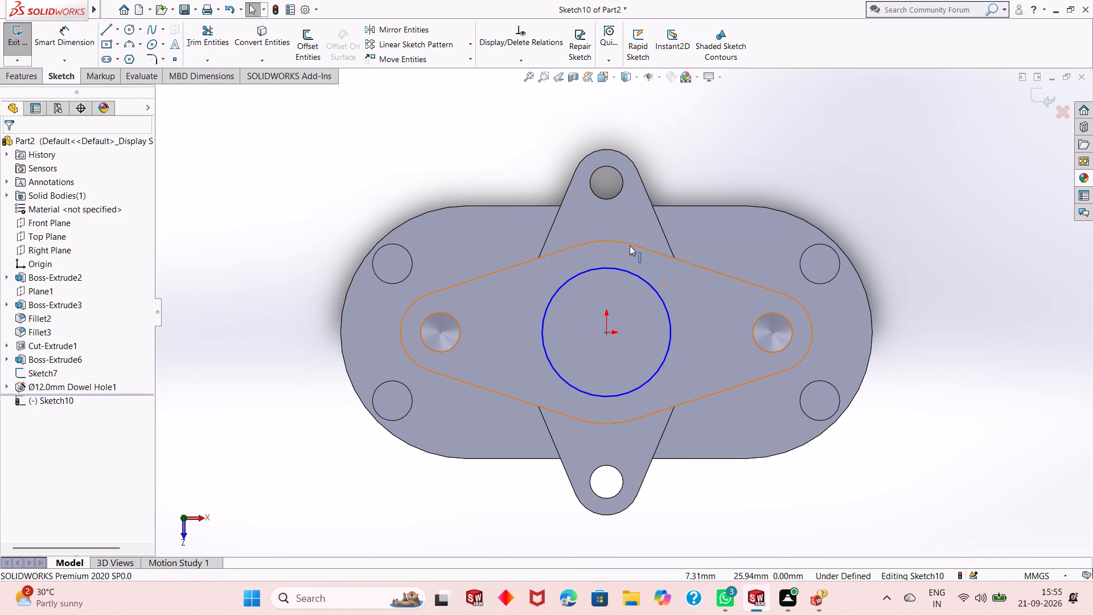
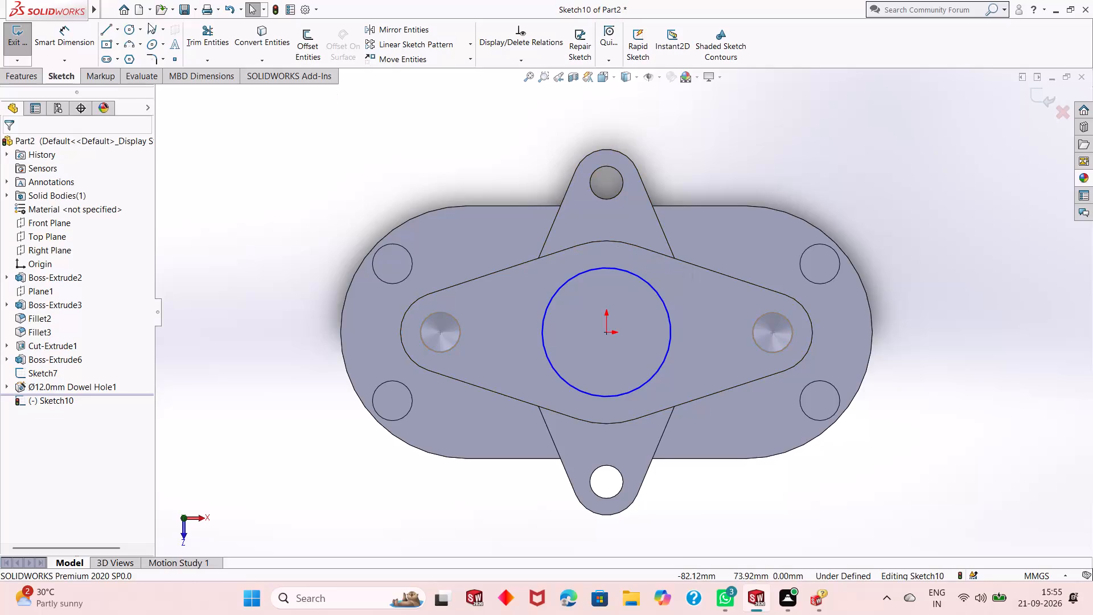
Dimension the circle centred on the origin to a diameter of 55 mm.
click(72, 50)
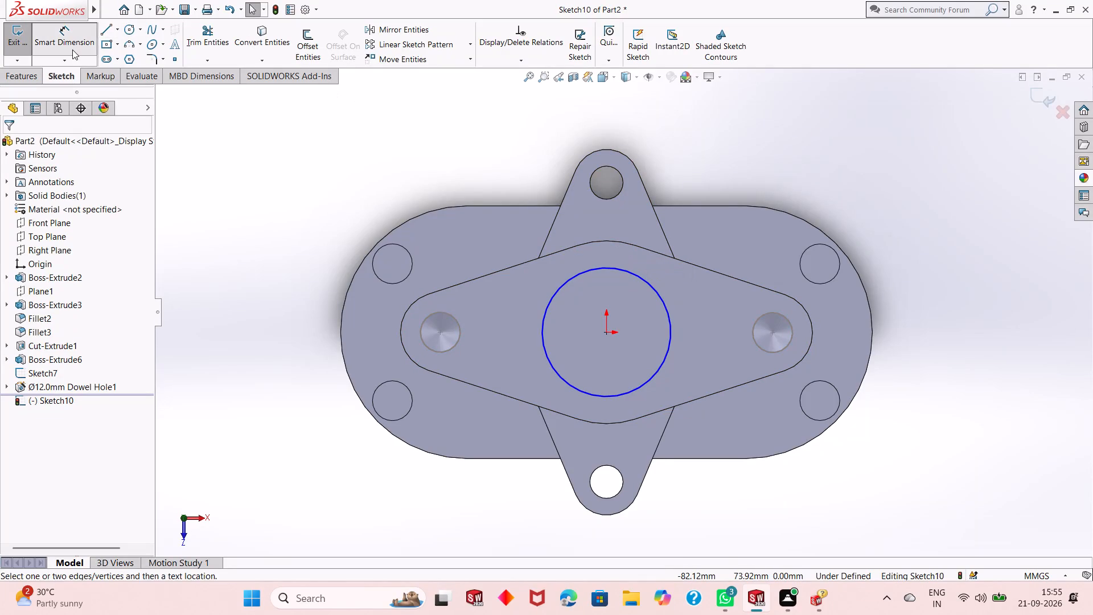
click(543, 347)
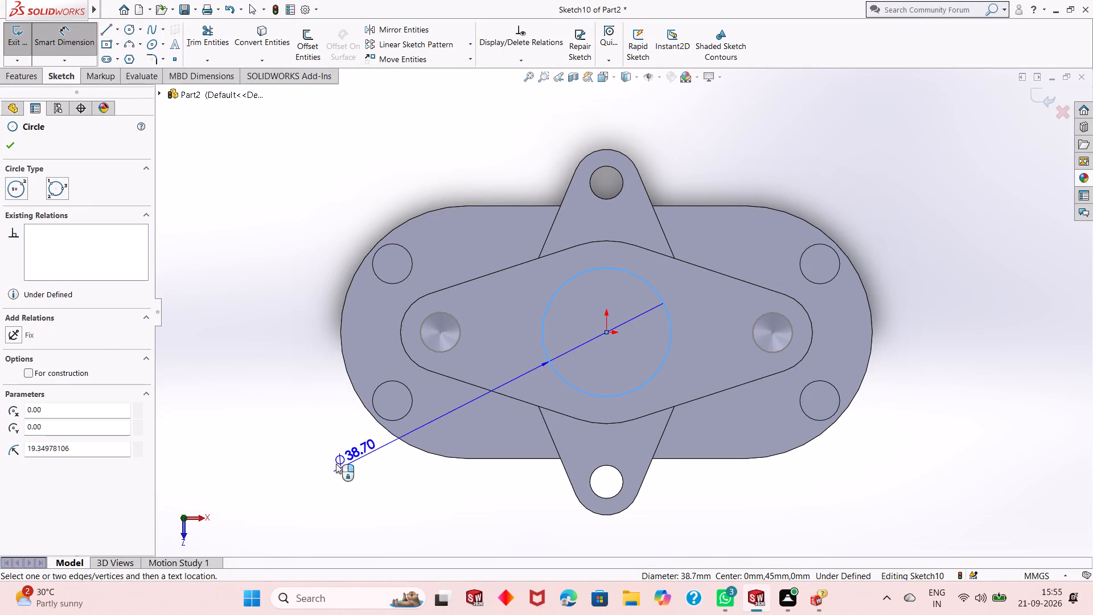
click(309, 470)
text(55)
key(Return)
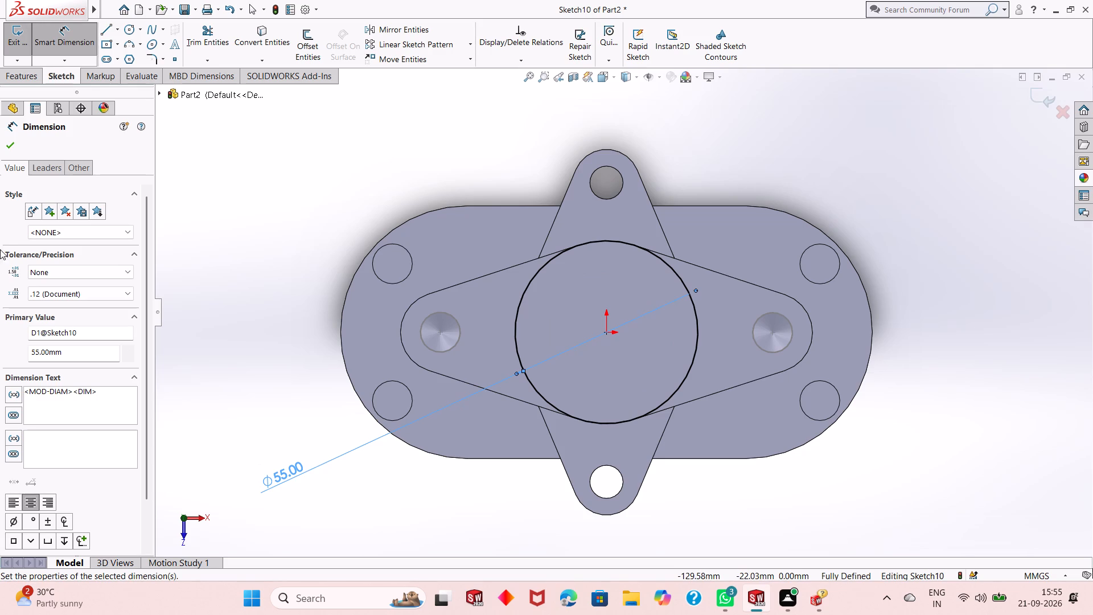
click(6, 142)
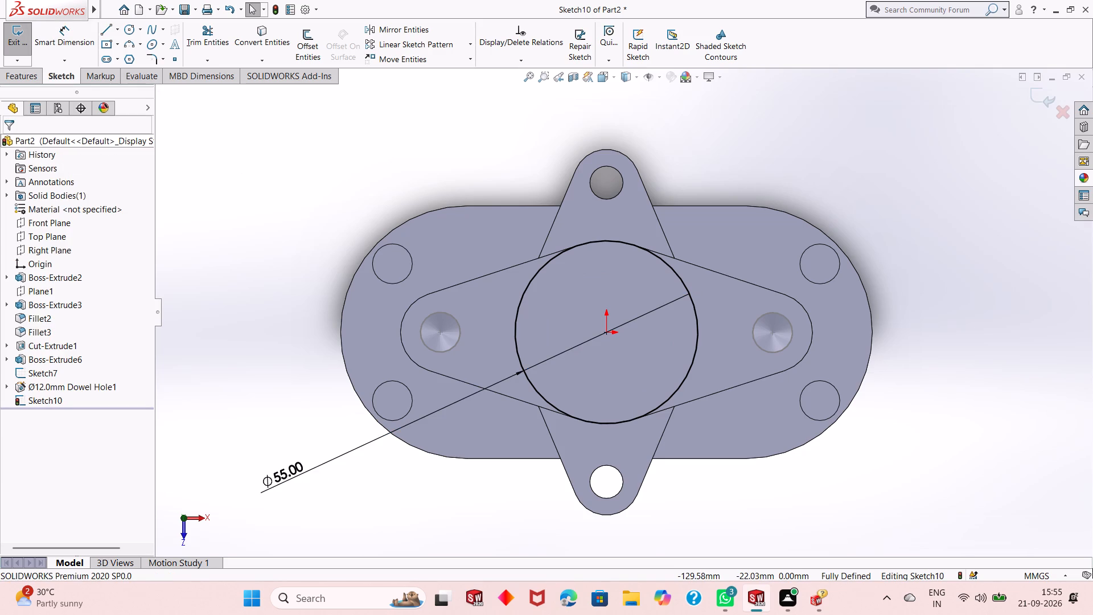
Extrude the 55 mm circle upward from the boss's top face to a blind depth of 10 mm, merged with the body.
click(25, 76)
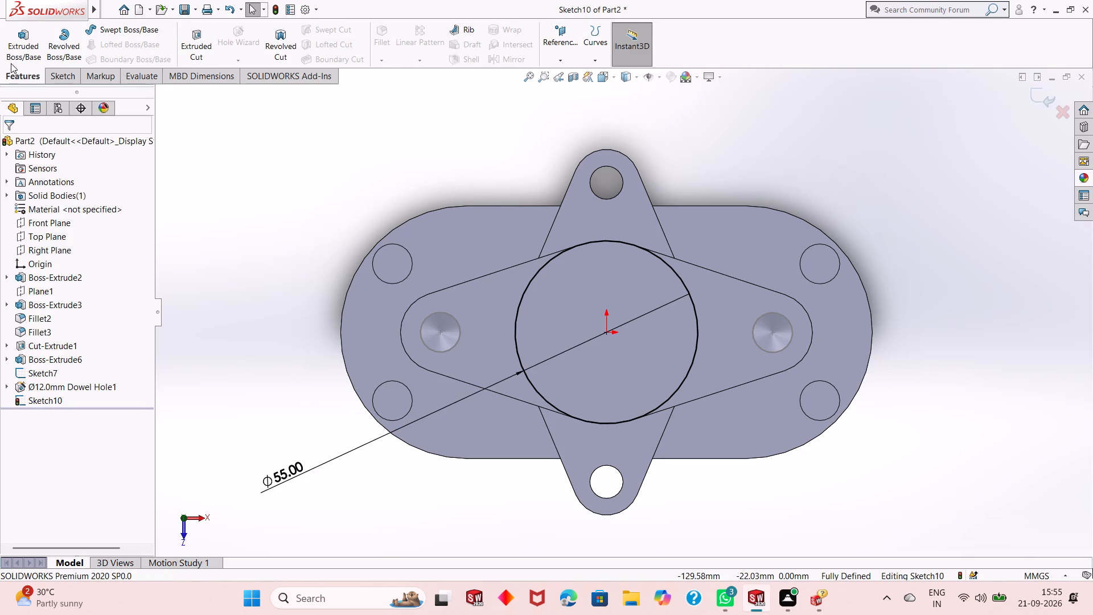
click(13, 45)
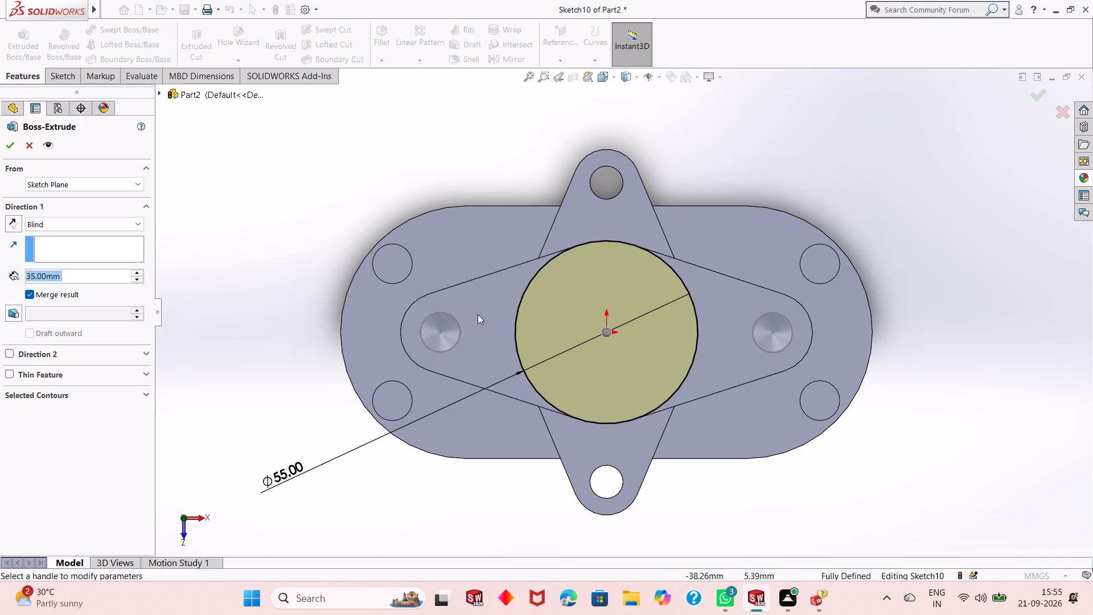
middle_drag(478, 314, 470, 179)
scroll(425, 191, up, 4)
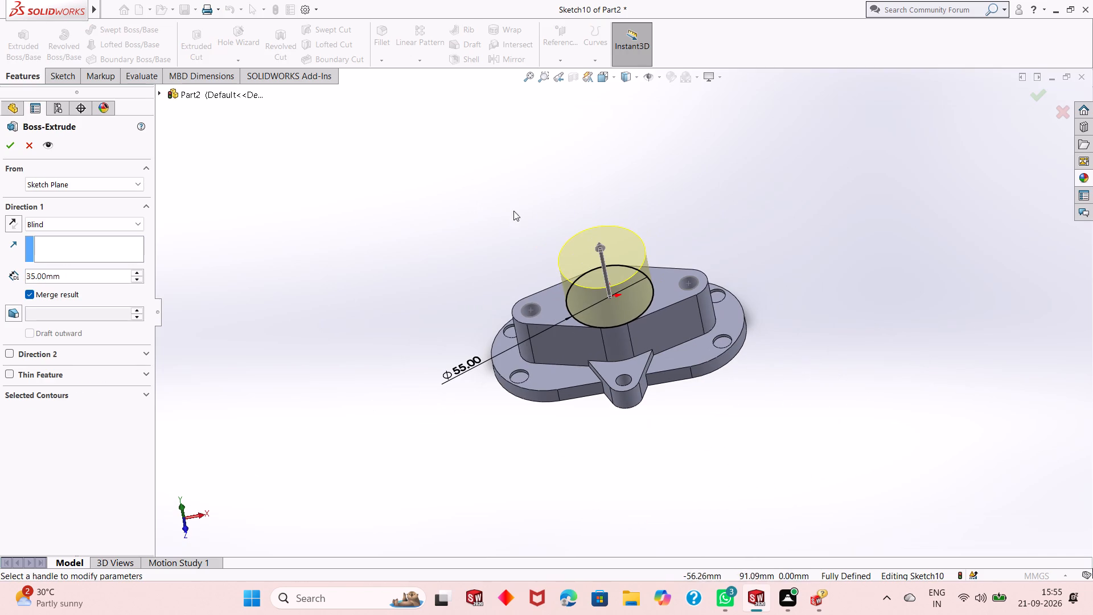
scroll(659, 244, down, 2)
scroll(630, 306, down, 2)
middle_drag(555, 337, 536, 331)
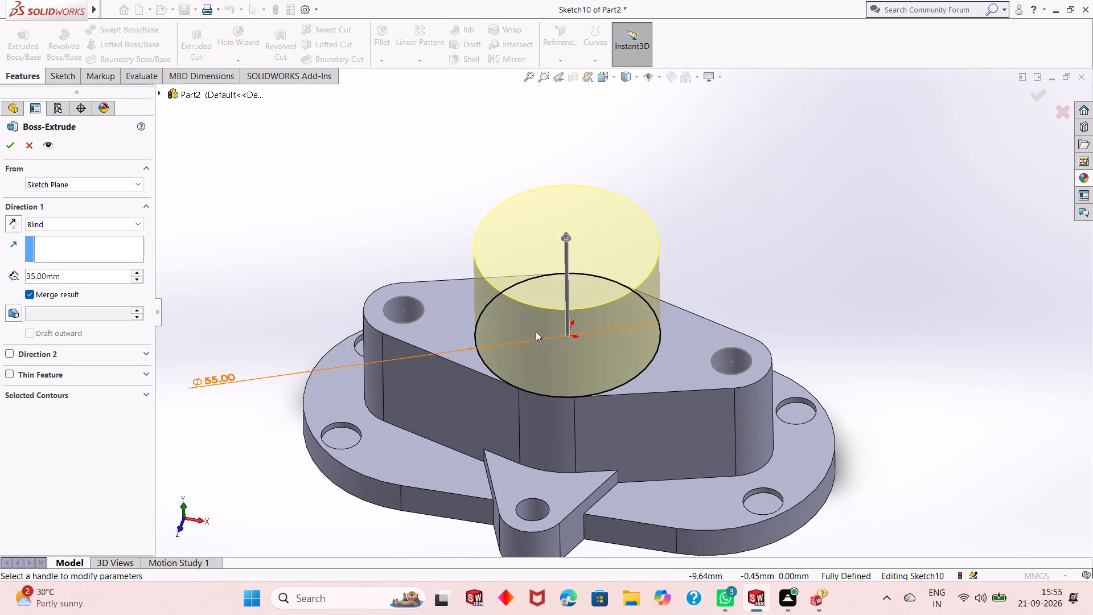
middle_drag(536, 331, 528, 339)
scroll(527, 340, down, 3)
scroll(524, 340, up, 6)
scroll(680, 304, down, 3)
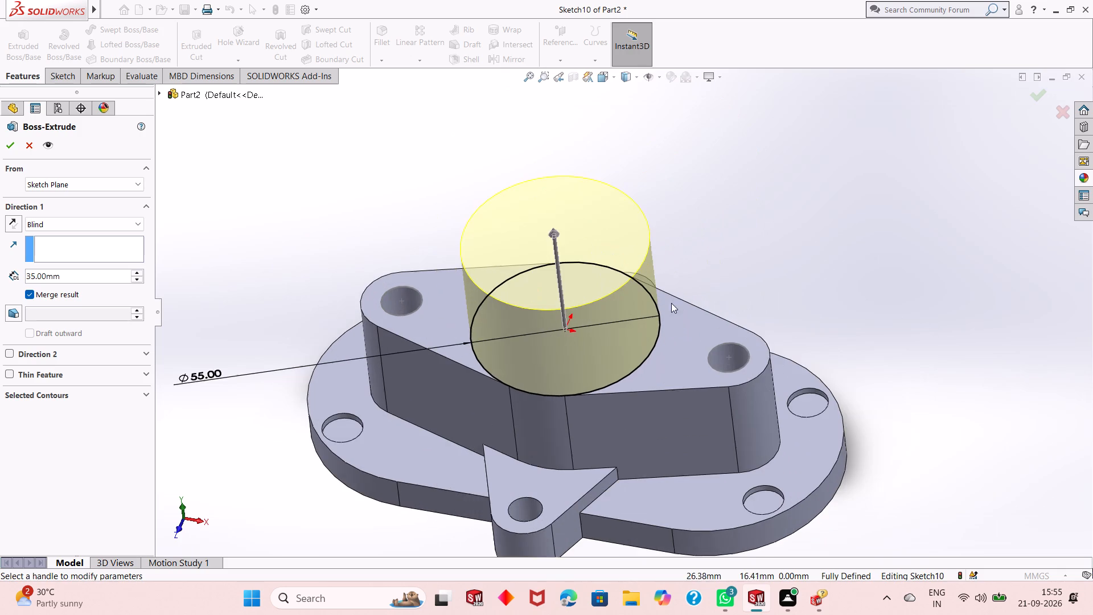
middle_drag(624, 304, 611, 330)
scroll(624, 304, up, 3)
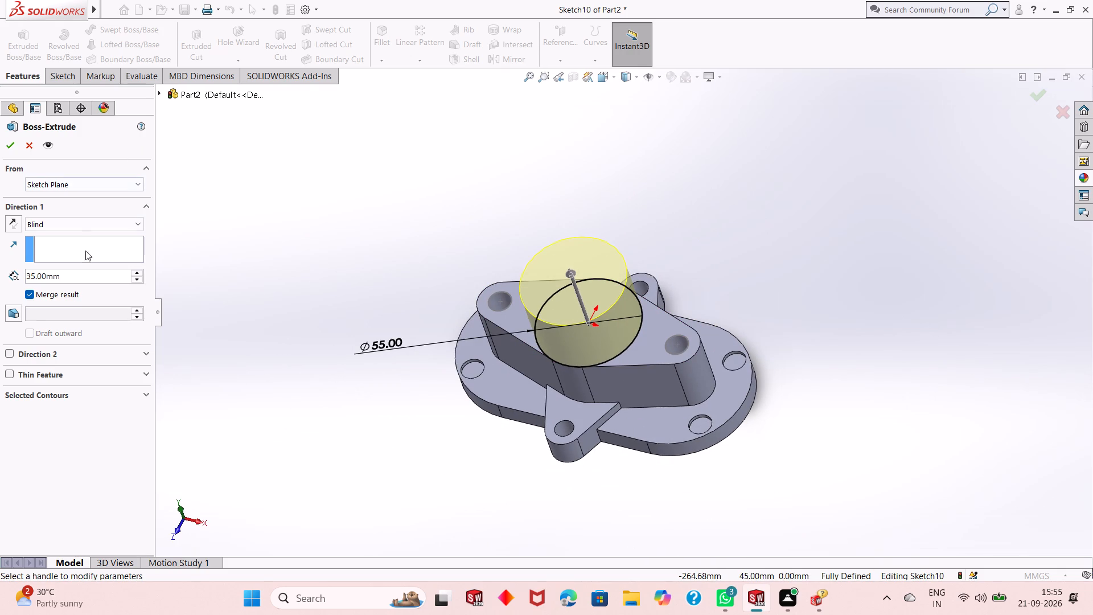
double_click(91, 272)
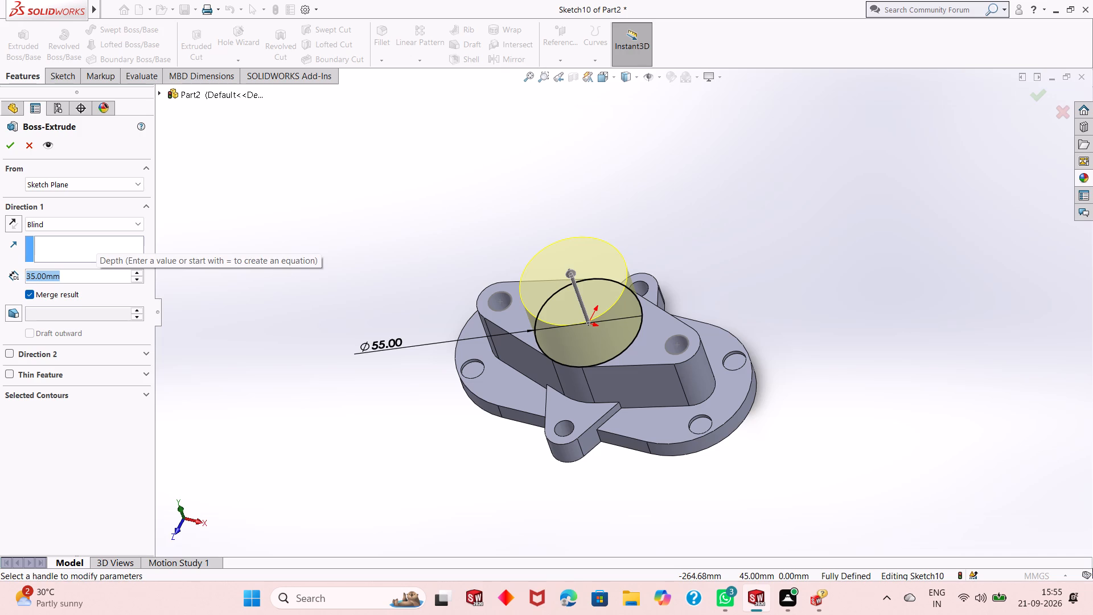
text(10)
key(Return)
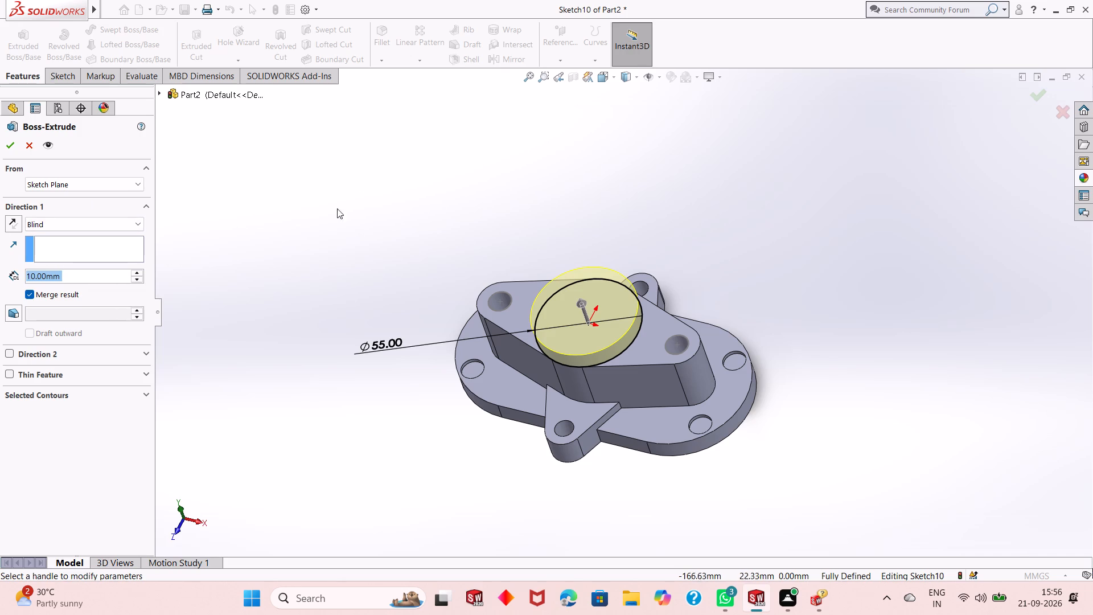
click(10, 143)
click(330, 282)
Examine the new 55 mm disc on the boss and the surrounding plate.
scroll(487, 337, up, 4)
scroll(651, 307, down, 2)
middle_drag(580, 343, 584, 335)
scroll(580, 343, down, 1)
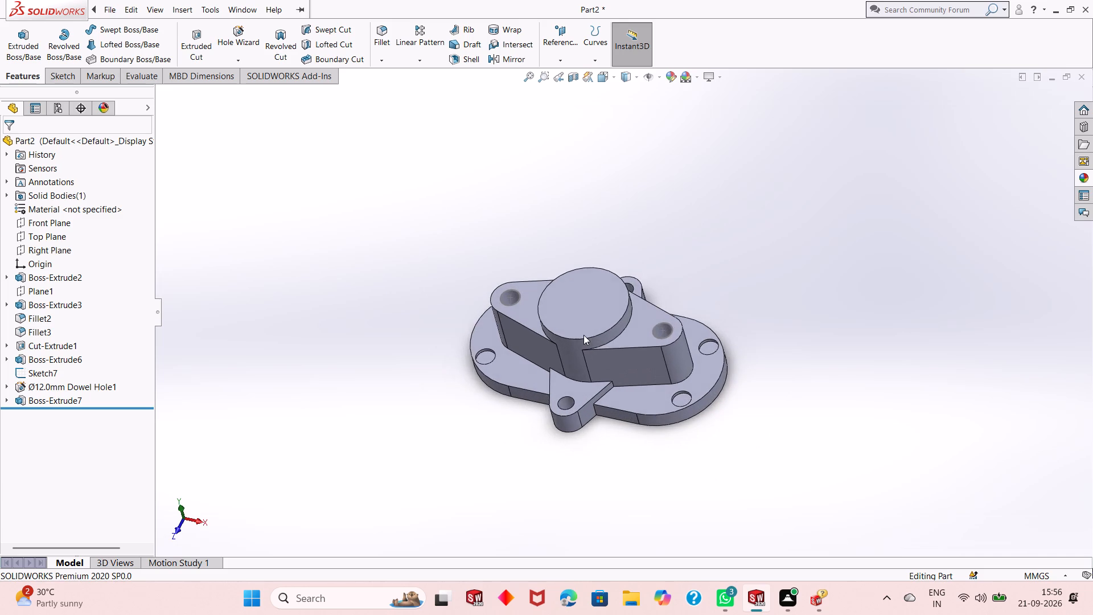
scroll(451, 261, down, 4)
scroll(224, 183, up, 3)
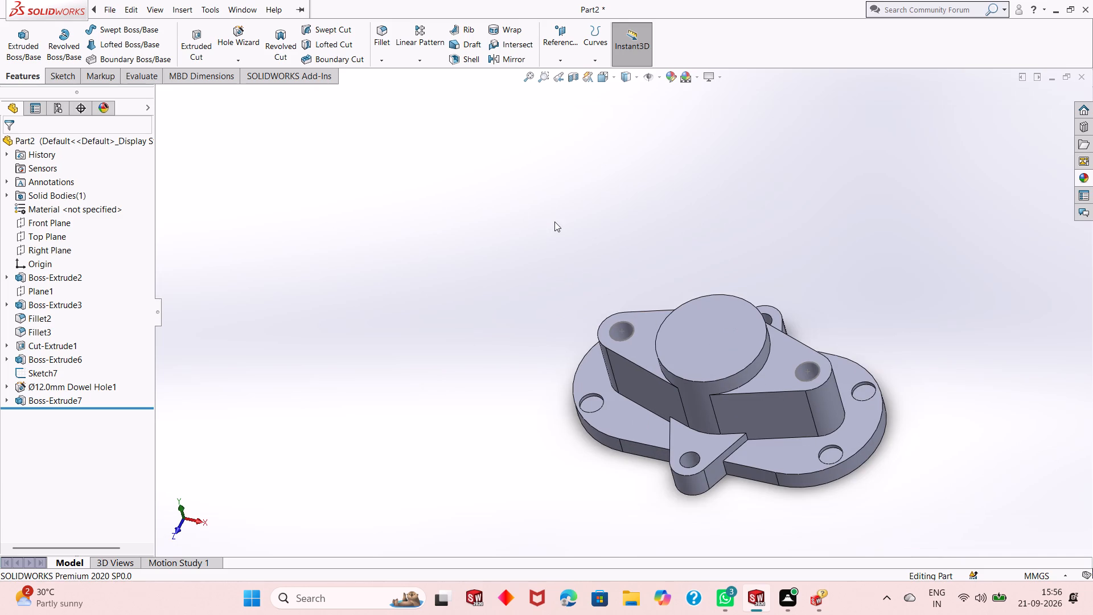
scroll(634, 383, up, 4)
scroll(650, 343, down, 3)
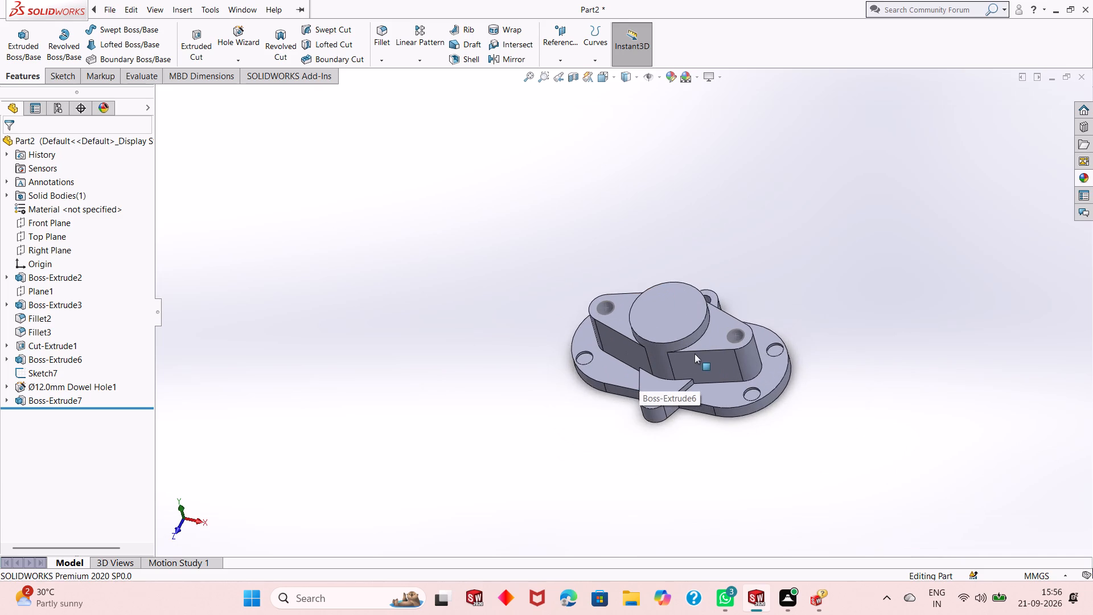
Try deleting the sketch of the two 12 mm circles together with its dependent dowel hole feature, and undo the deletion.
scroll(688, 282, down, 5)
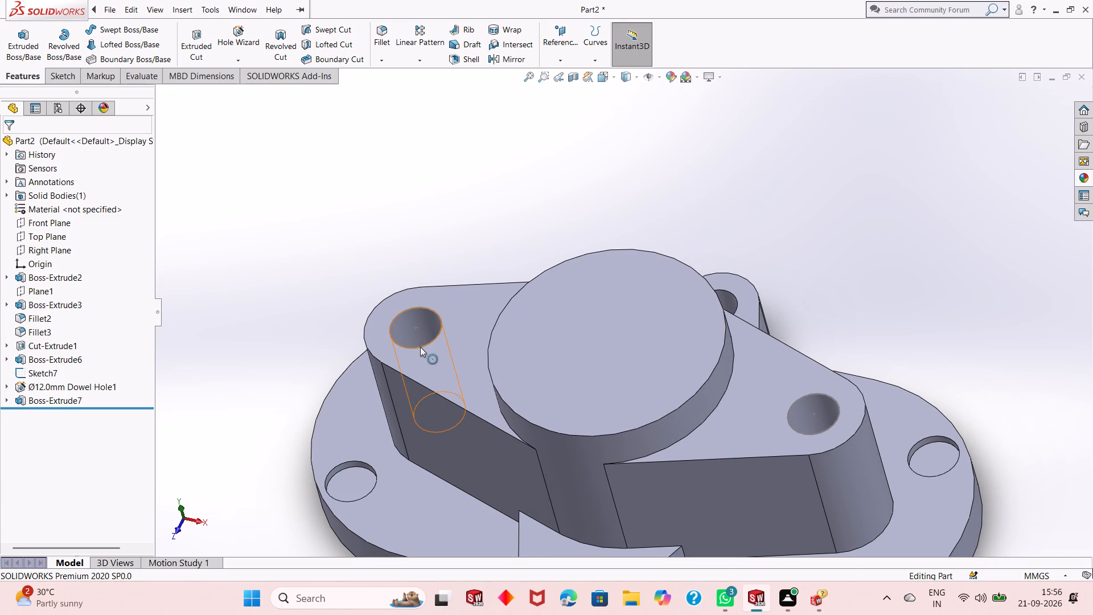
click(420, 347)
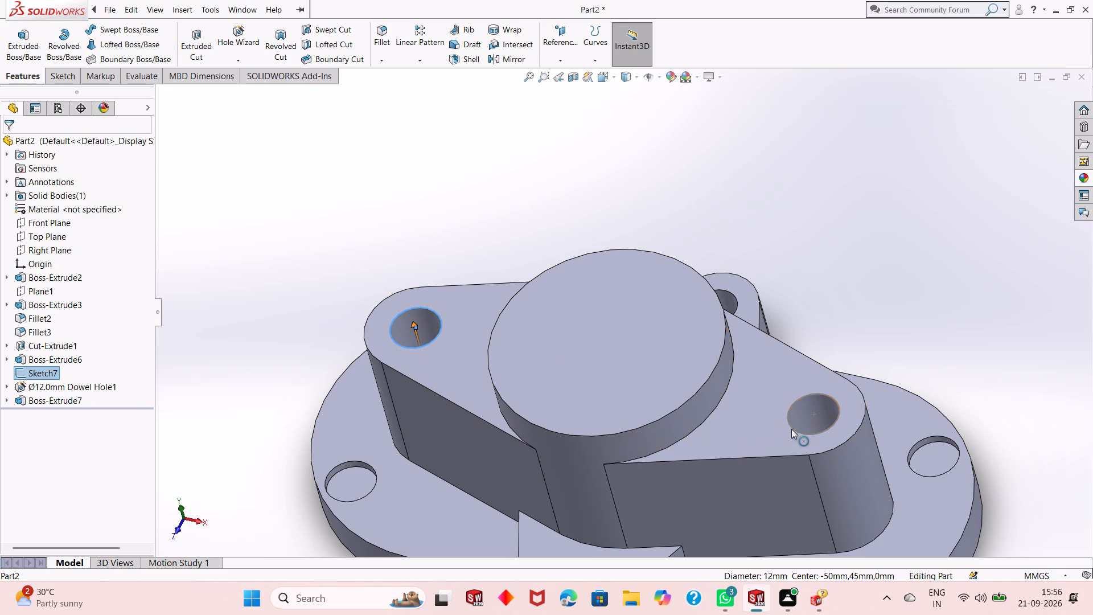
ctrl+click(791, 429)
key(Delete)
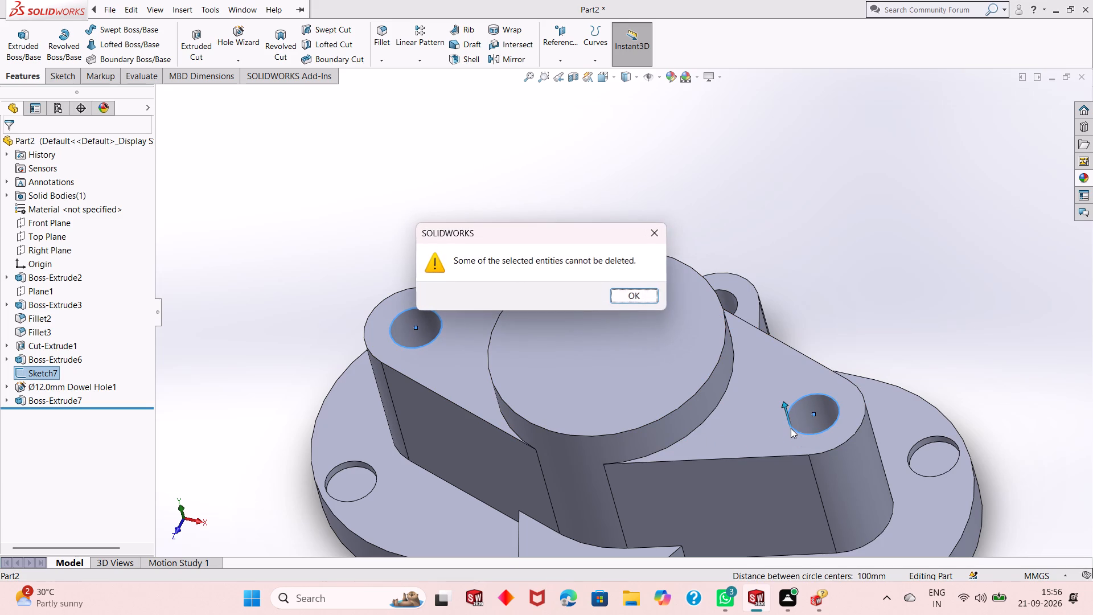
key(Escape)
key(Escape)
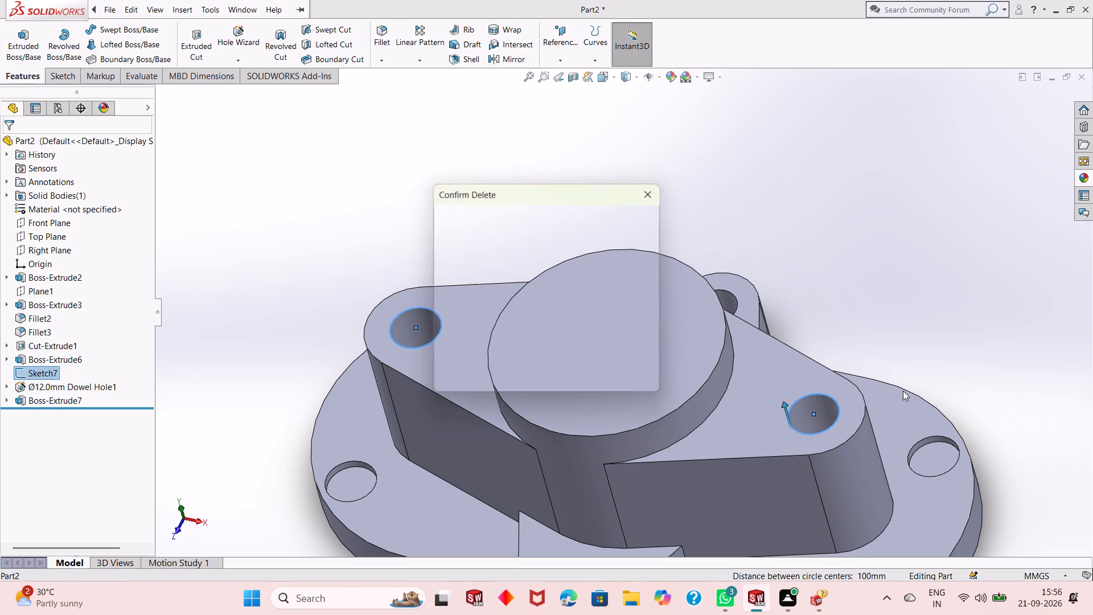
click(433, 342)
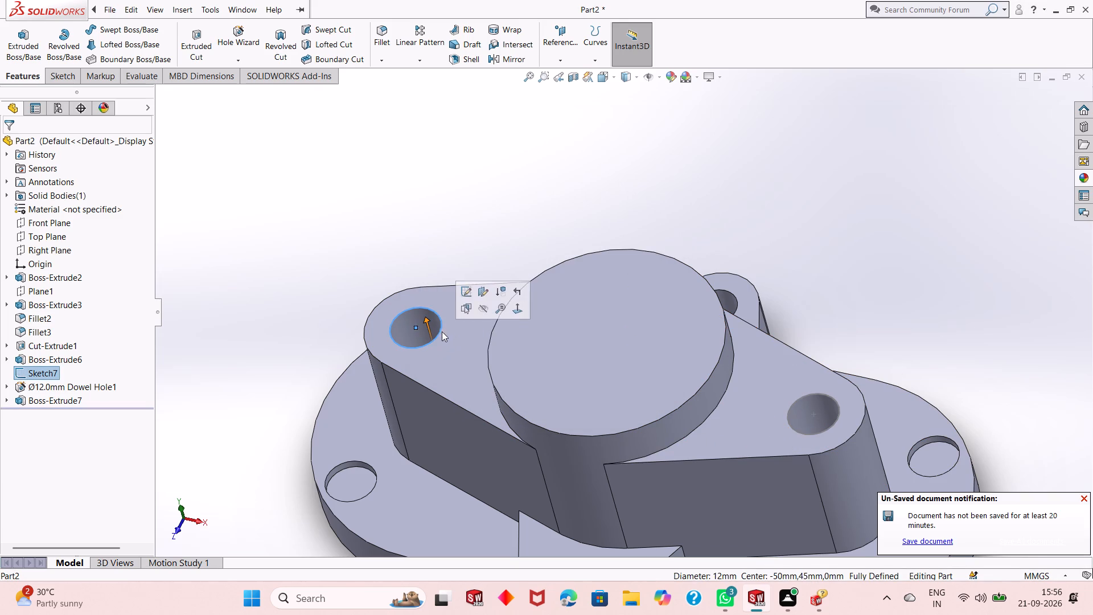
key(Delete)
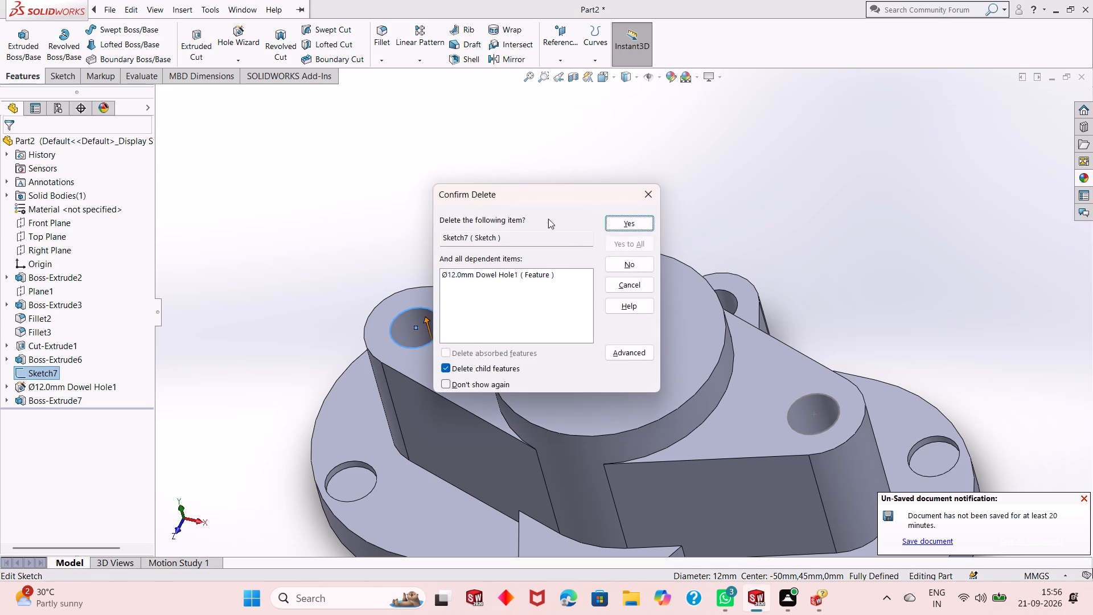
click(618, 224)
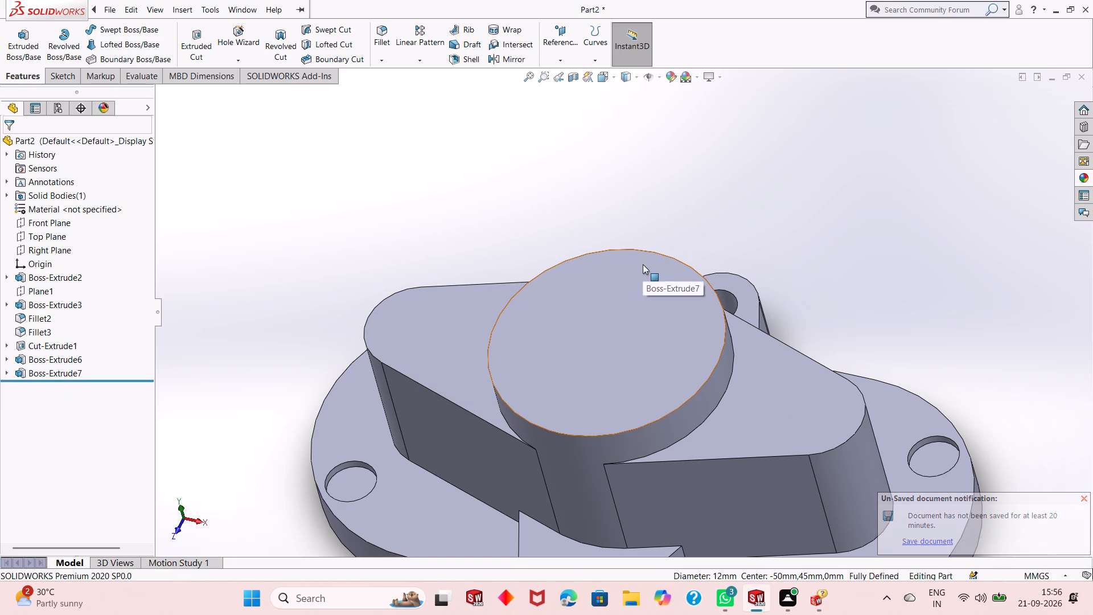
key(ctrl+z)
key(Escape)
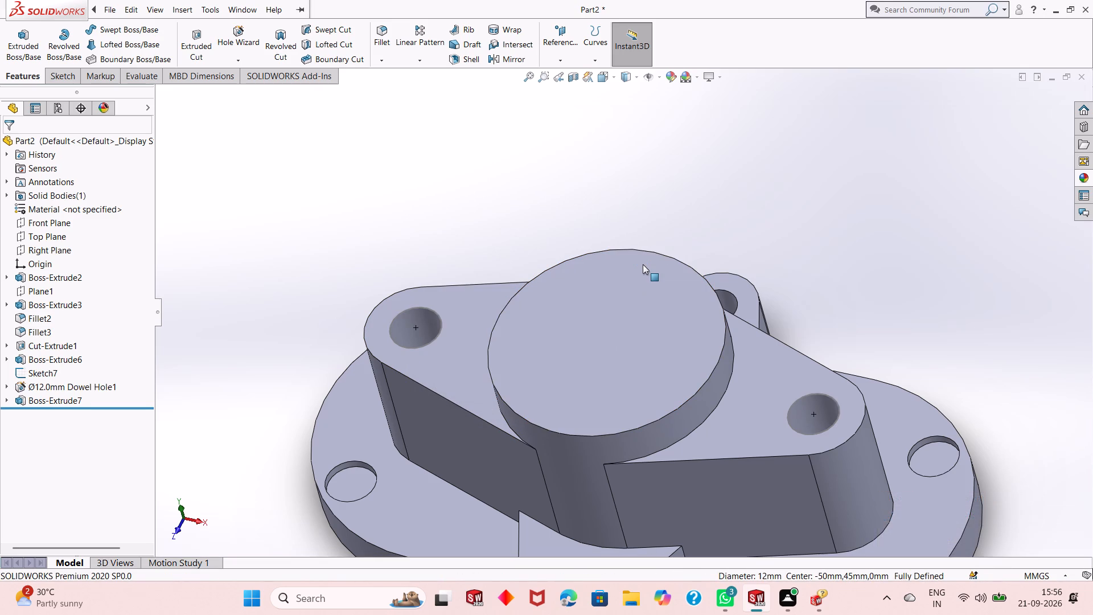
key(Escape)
Hide Sketch7, which holds the two 12 mm circles at the boss's dowel holes.
click(433, 341)
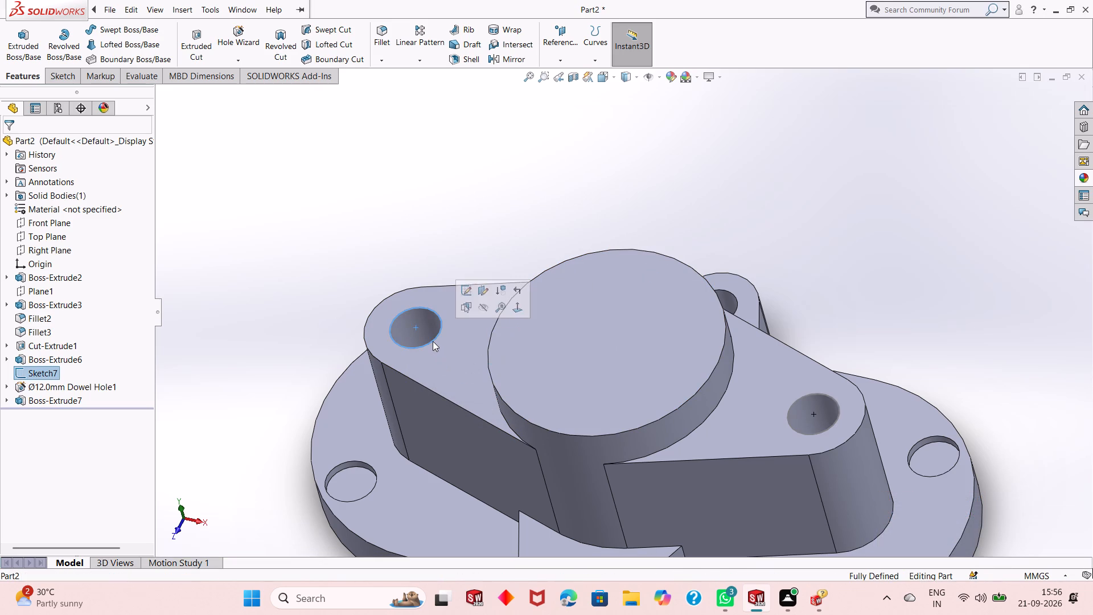
key(Escape)
key(Escape)
right_click(41, 374)
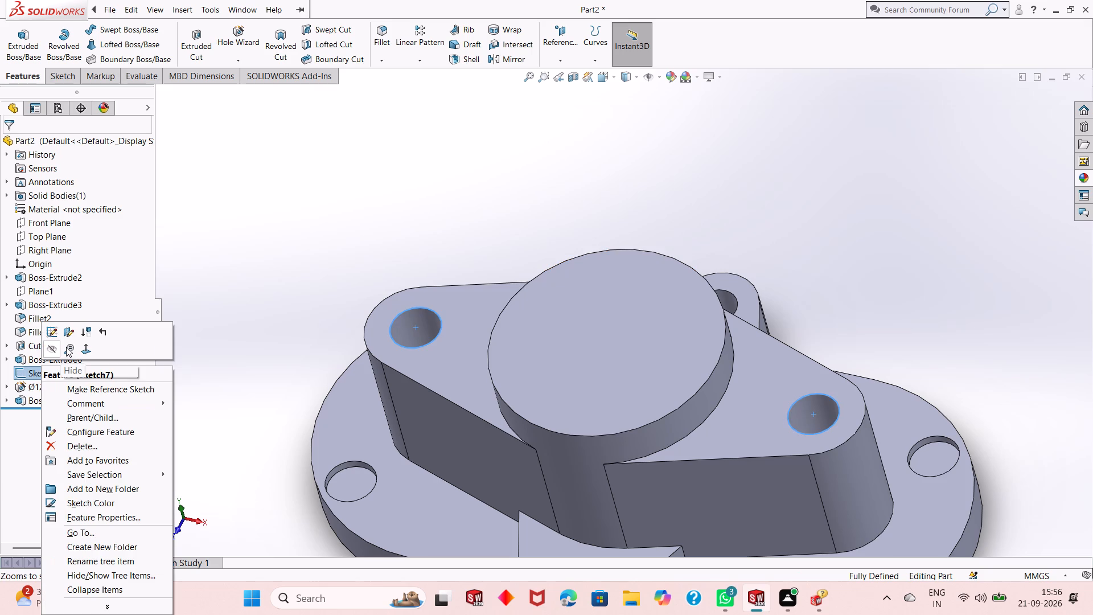
click(51, 346)
click(204, 245)
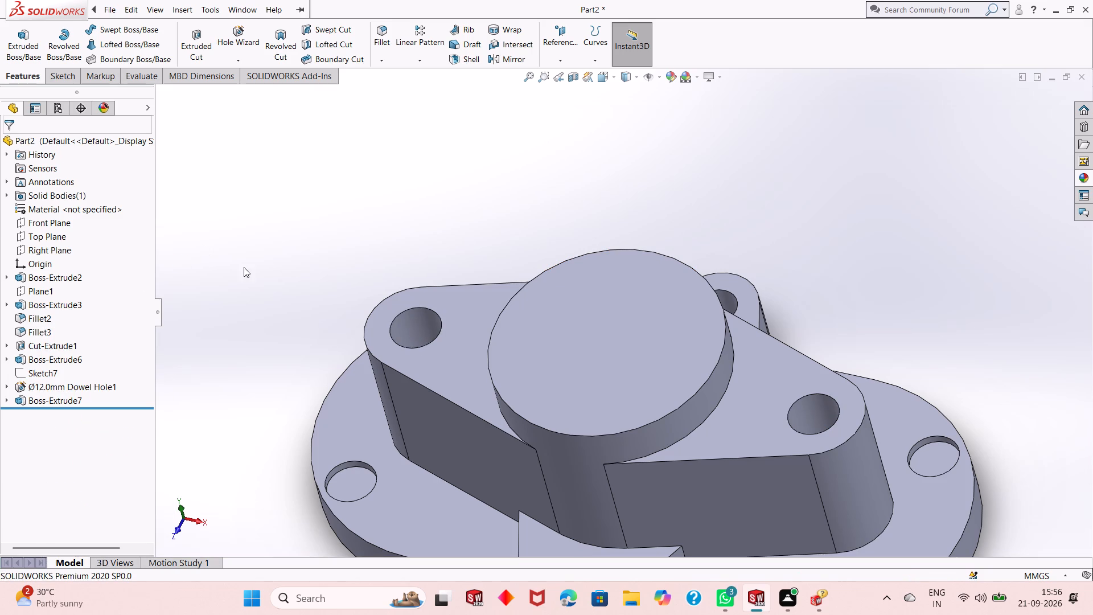
Start a sketch on the top face of the 55 mm disc, viewed square to the face.
scroll(361, 359, up, 5)
scroll(658, 370, down, 1)
middle_click(646, 418)
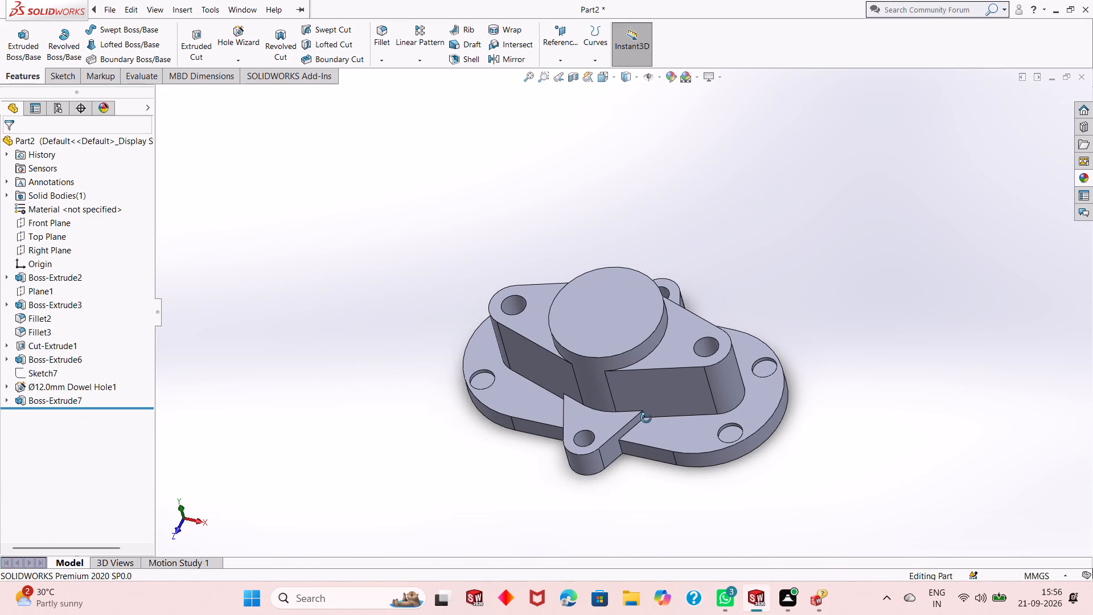
click(589, 281)
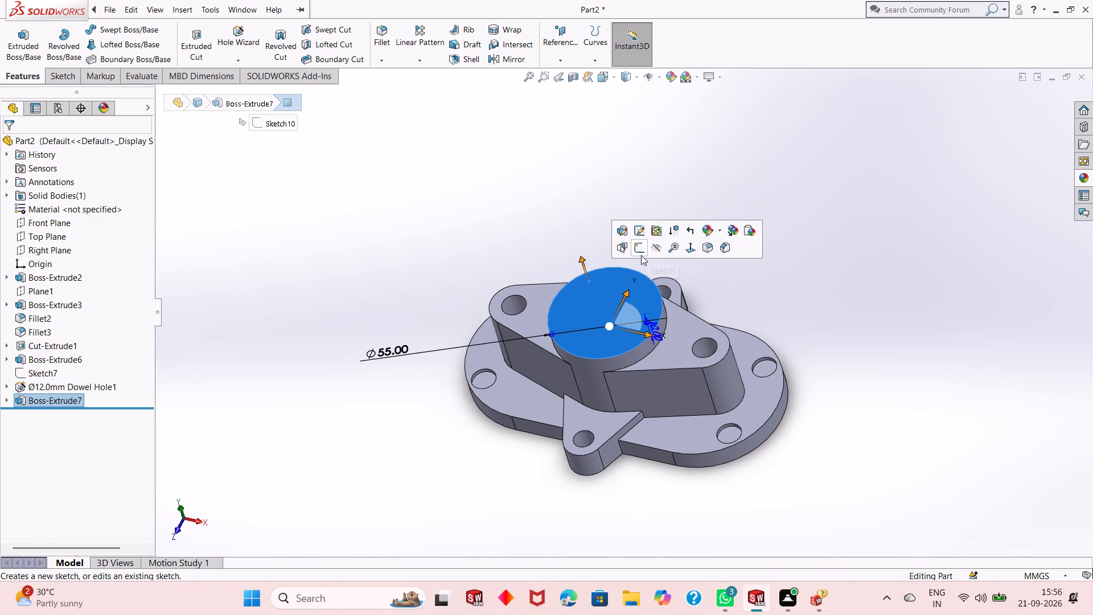
click(641, 255)
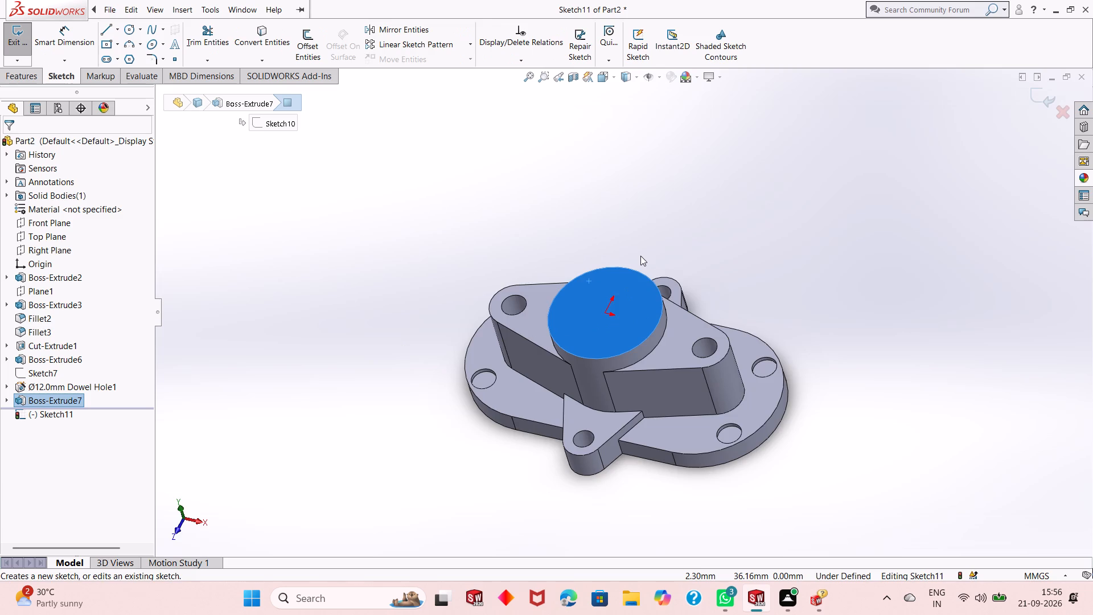
key(ctrl+8)
key(Escape)
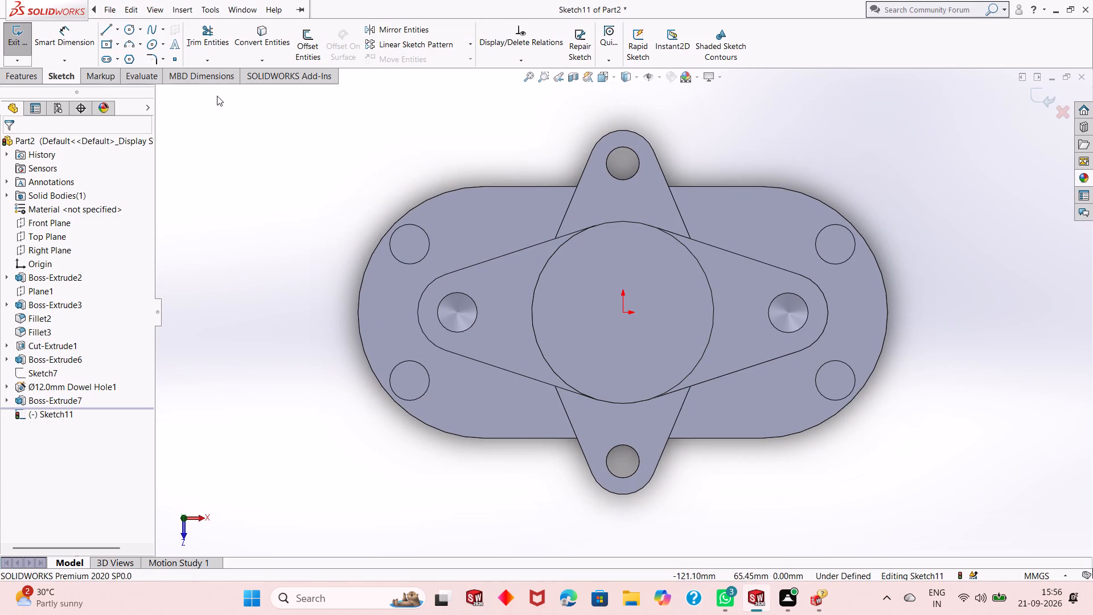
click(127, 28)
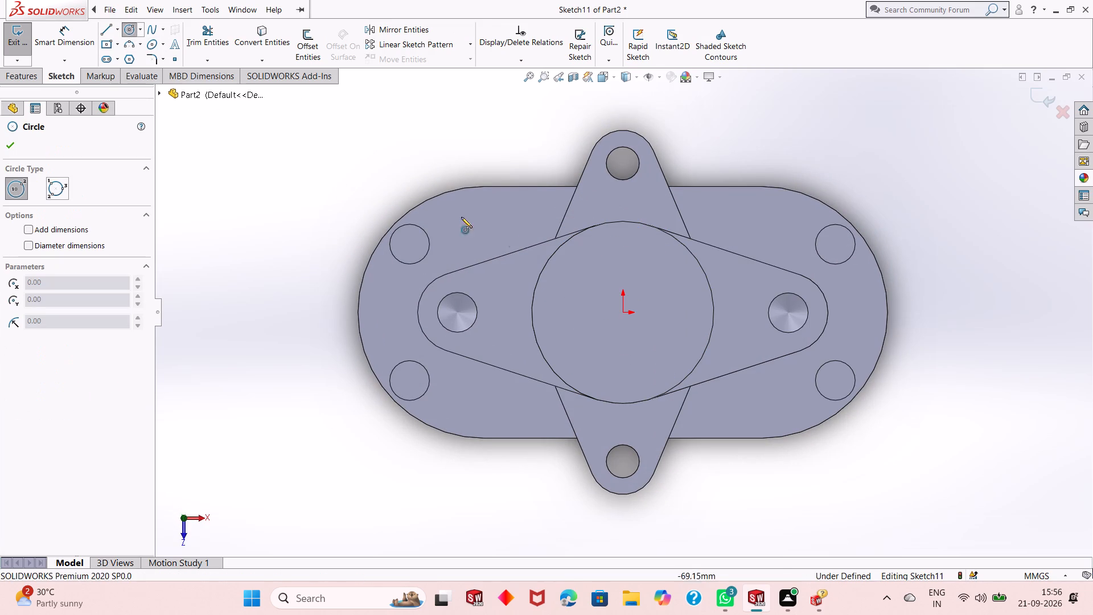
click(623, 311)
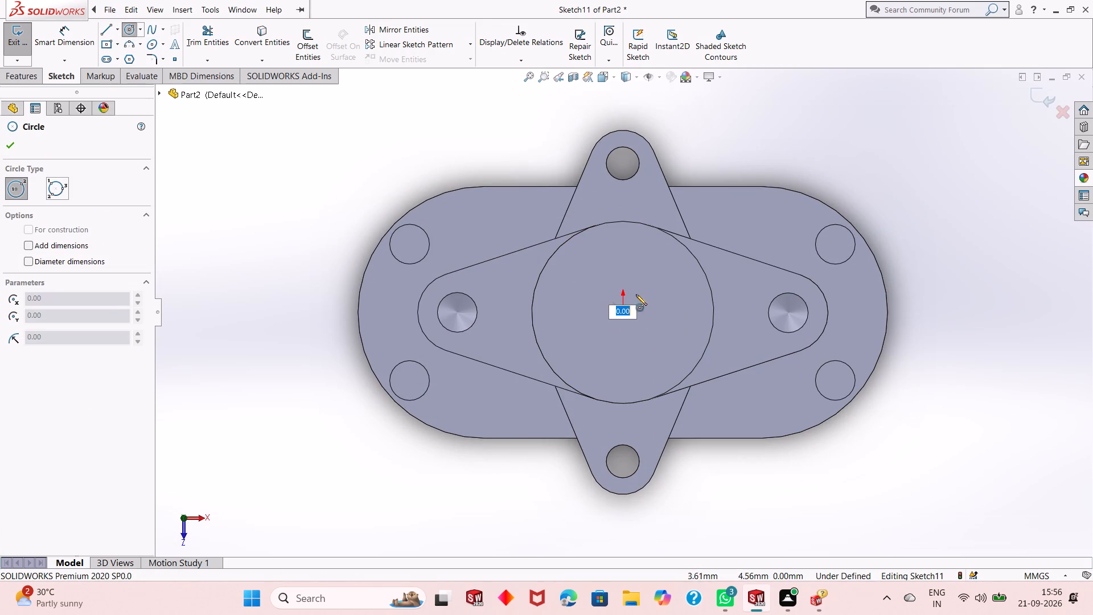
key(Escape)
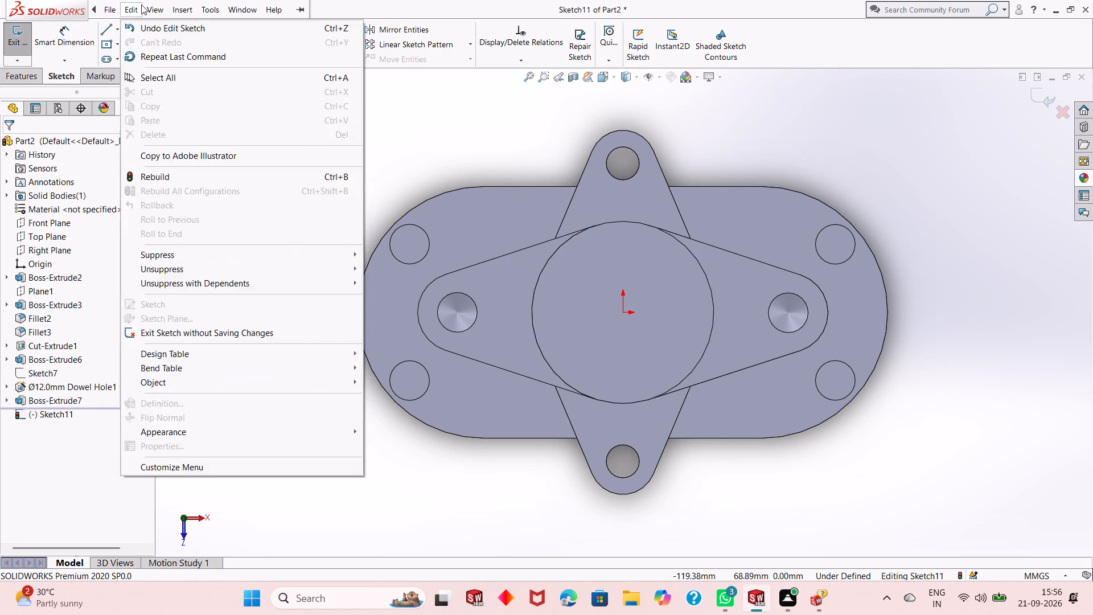
Sketch a circle of about 16.8 mm radius centred on the origin, inside the 55 mm disc's top face.
click(130, 33)
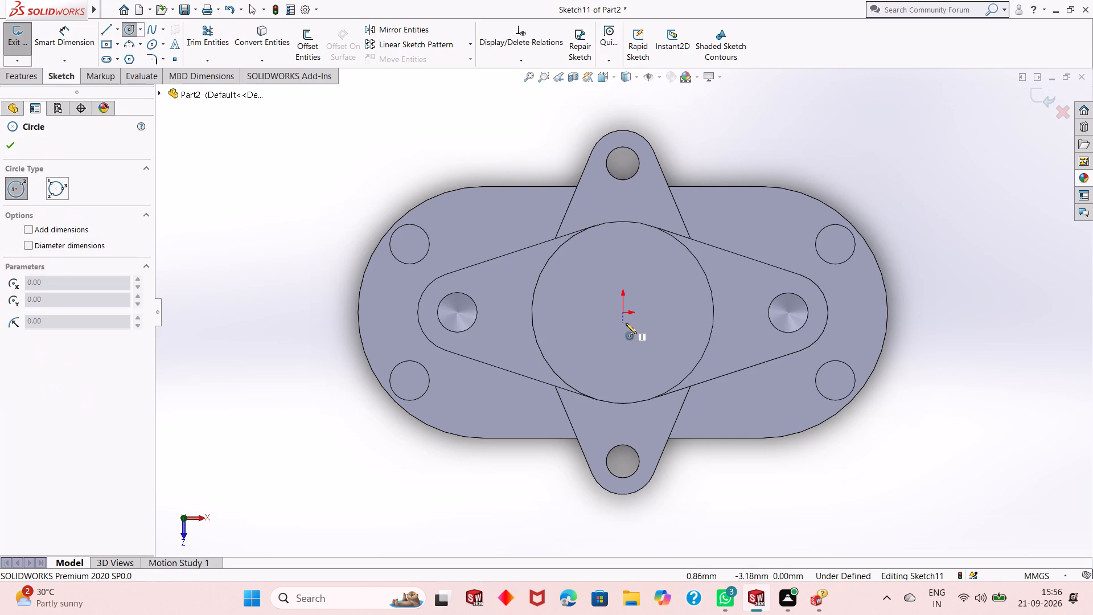
click(623, 315)
click(658, 269)
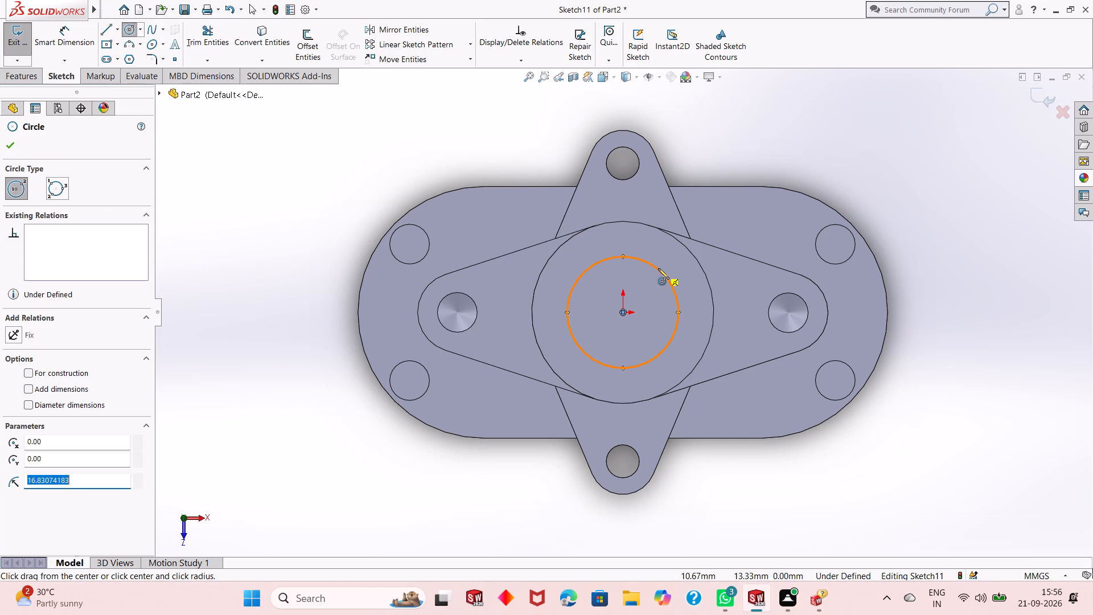
Dimension the diameter of the circle on the disc's top face and set it to 46 mm.
right_click(658, 268)
click(663, 273)
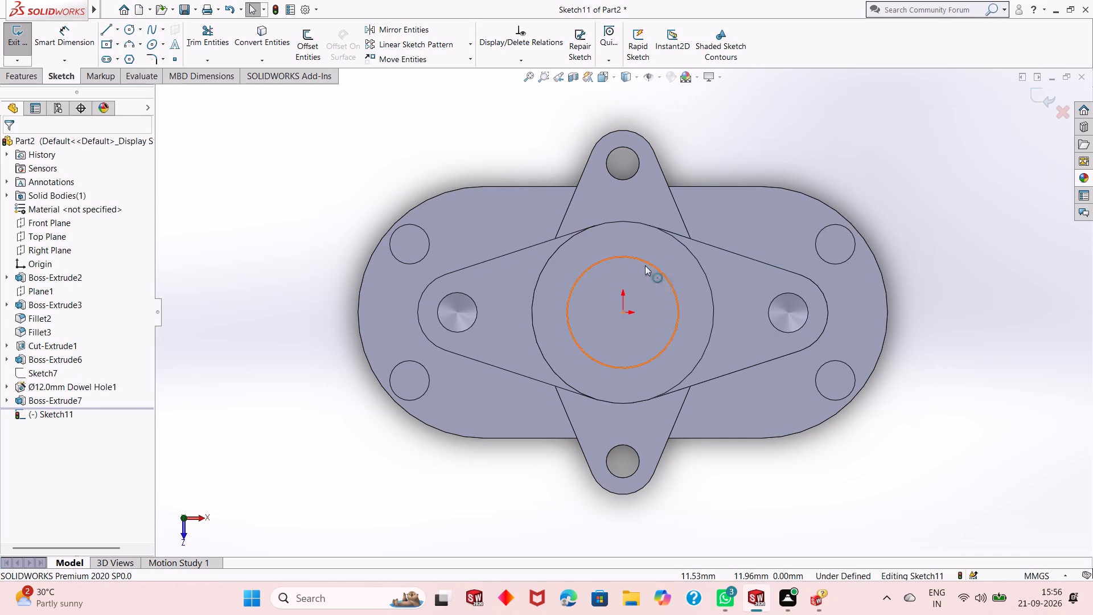
click(73, 32)
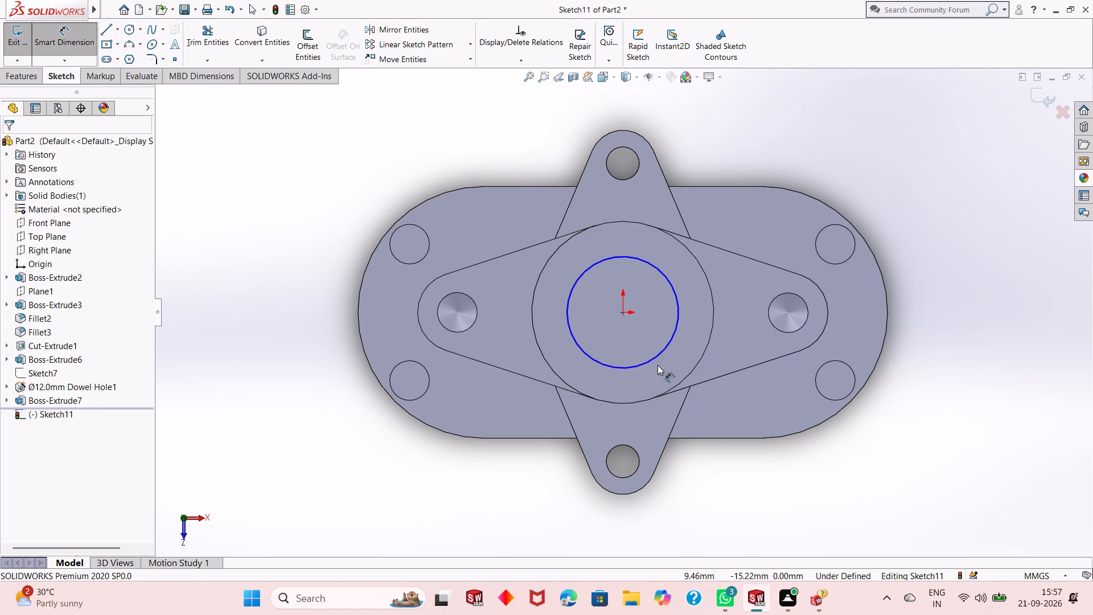
click(587, 354)
click(351, 470)
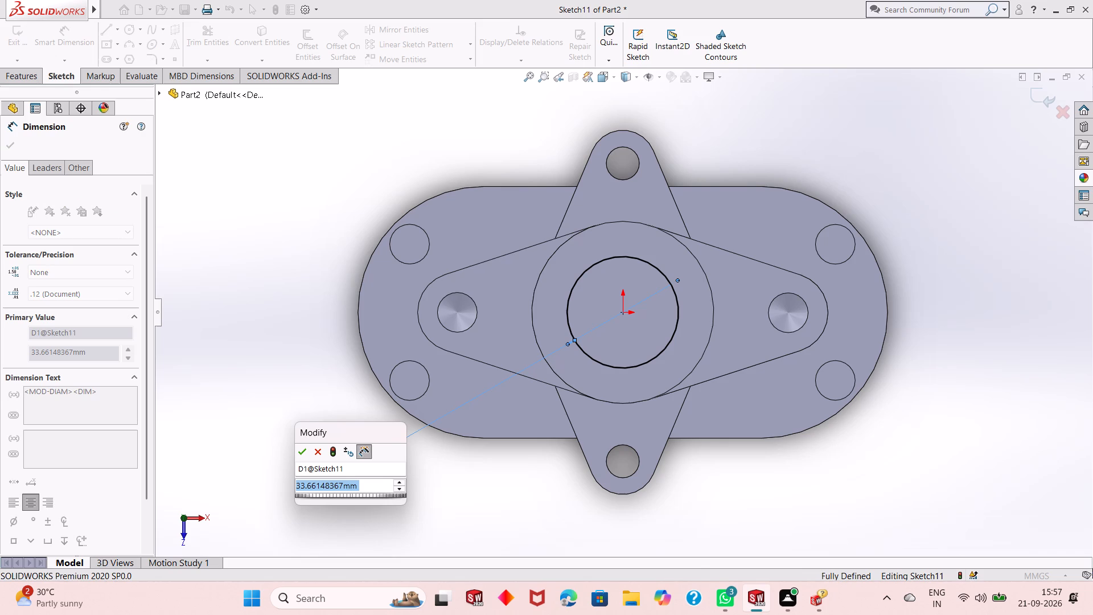
text(46)
key(Return)
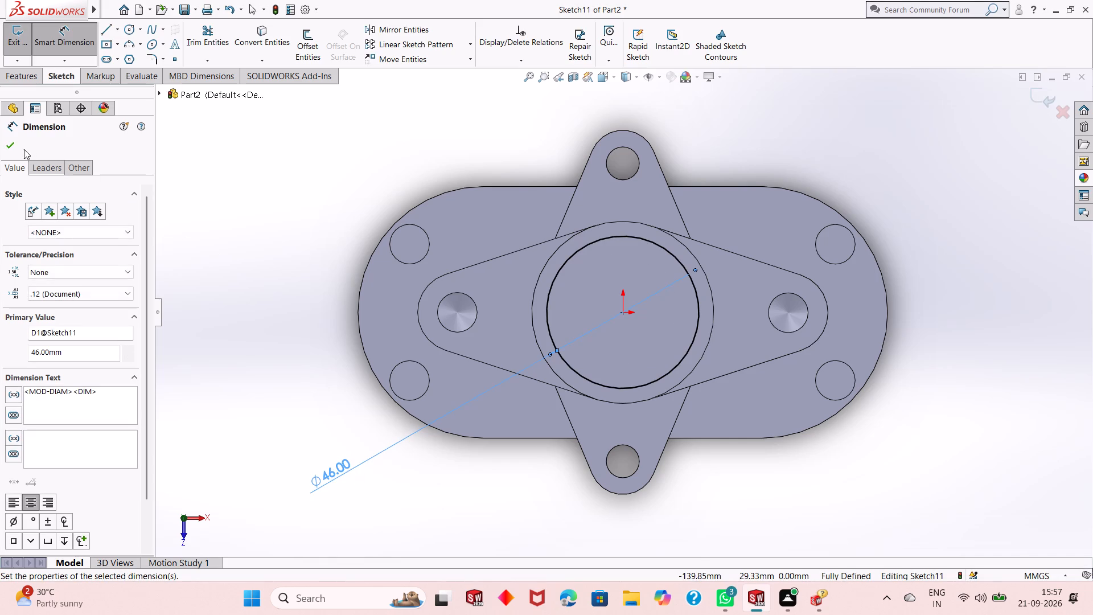
click(15, 143)
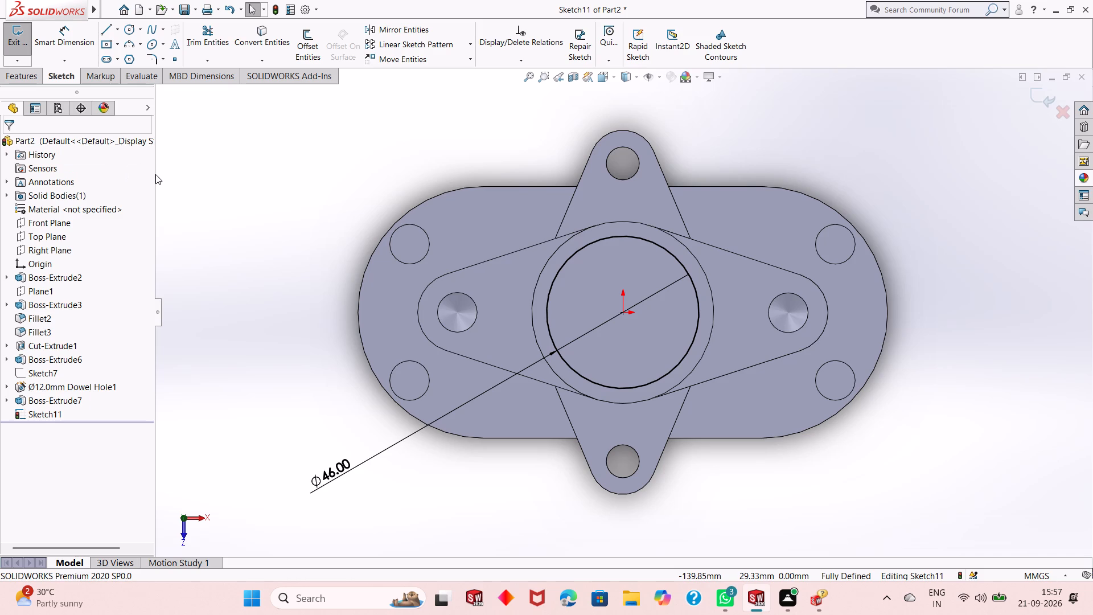
Extrude-cut the 46 mm circle as a blind cut 20 mm deep into the central disc and boss.
scroll(674, 331, up, 2)
scroll(614, 303, down, 3)
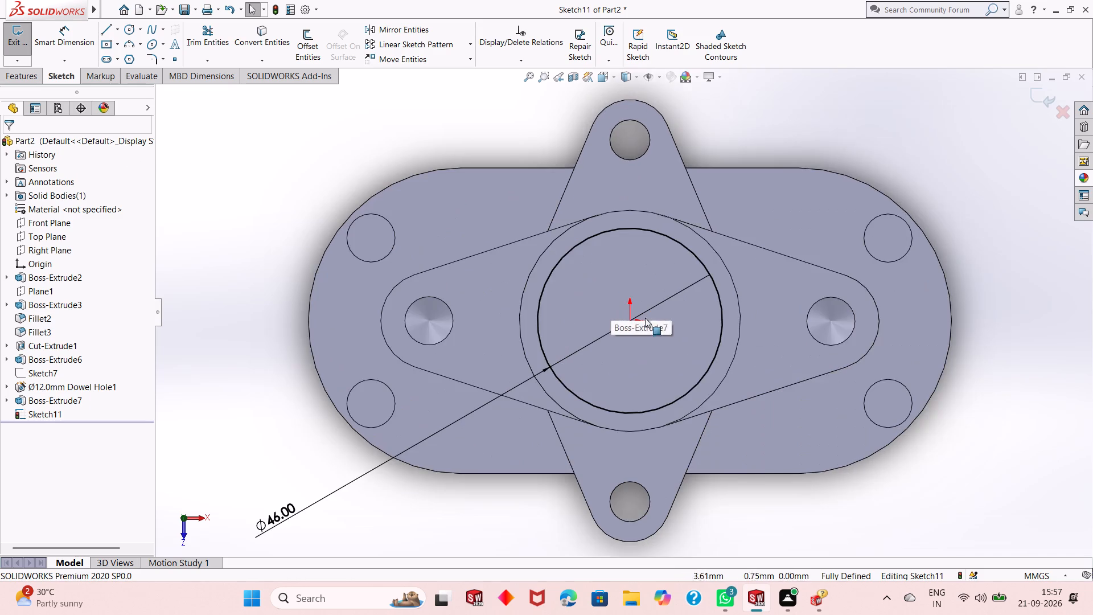
scroll(640, 320, up, 1)
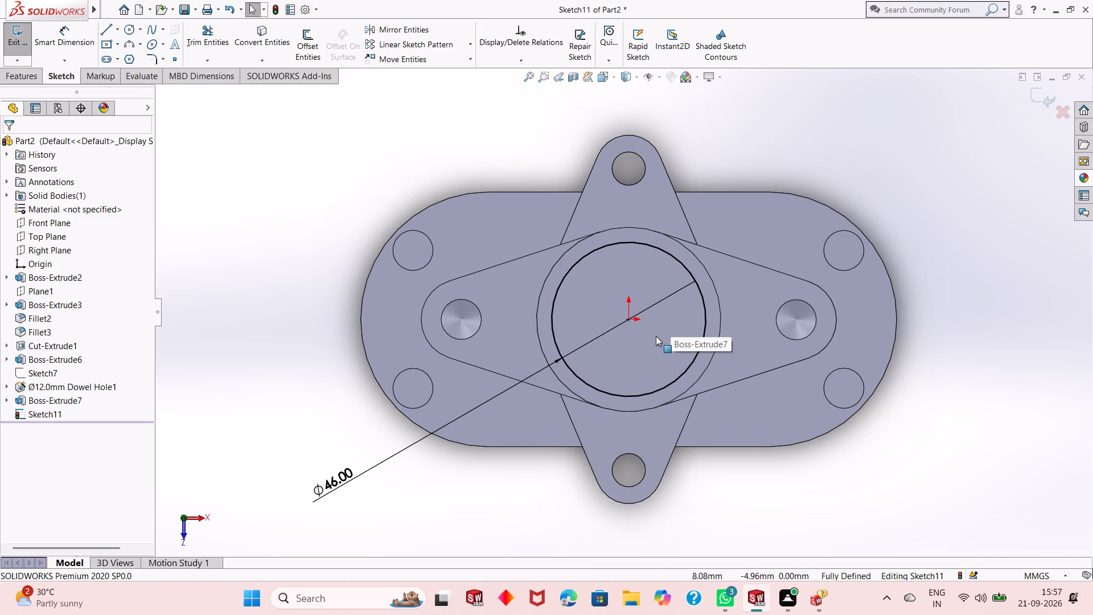
scroll(656, 336, up, 1)
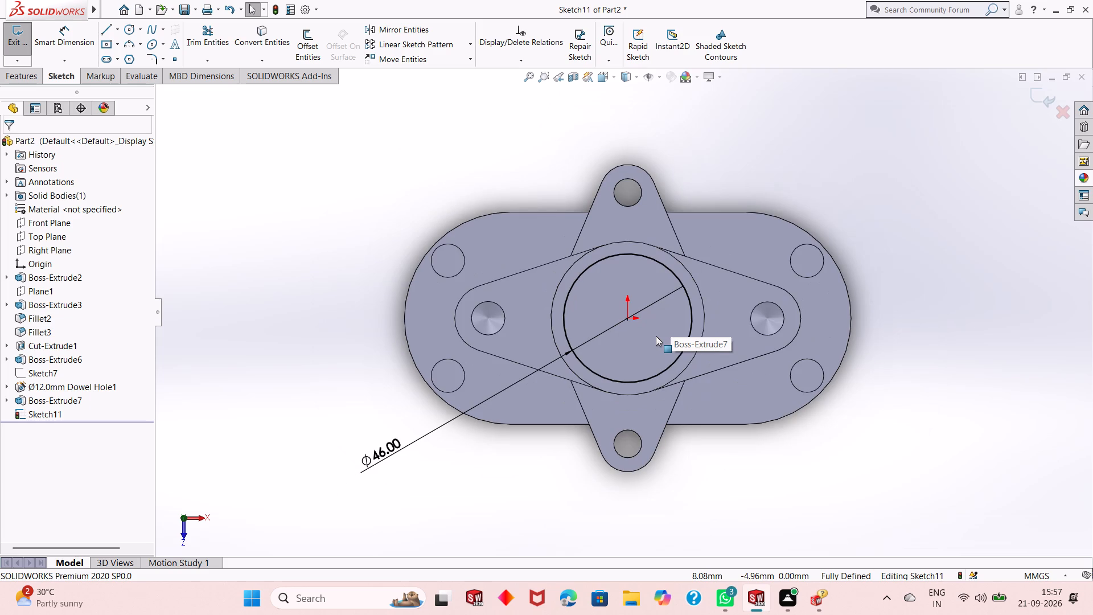
scroll(656, 336, up, 1)
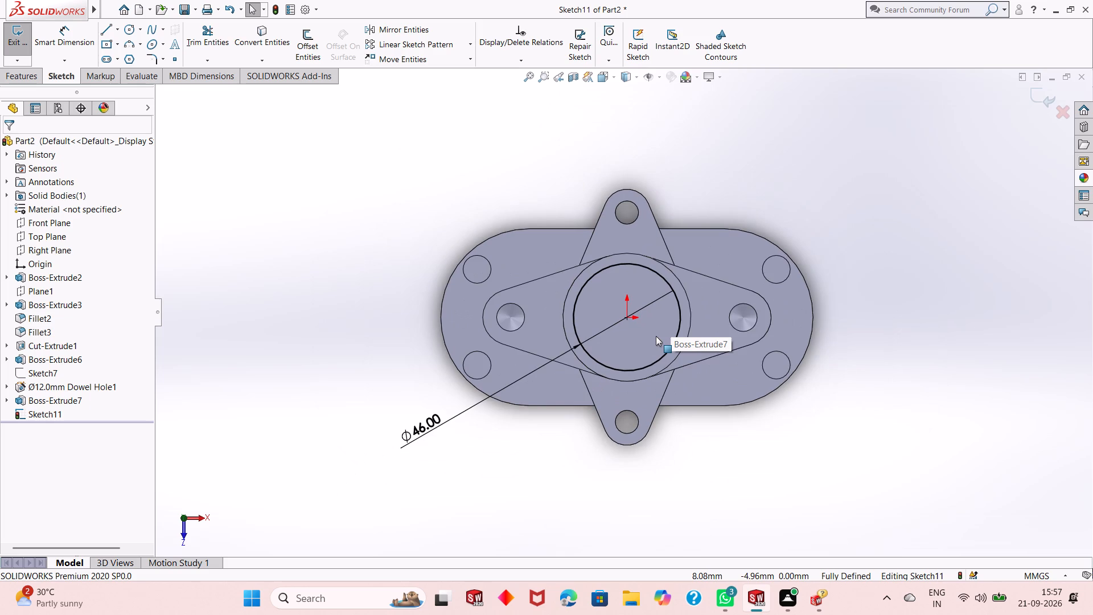
scroll(656, 336, up, 1)
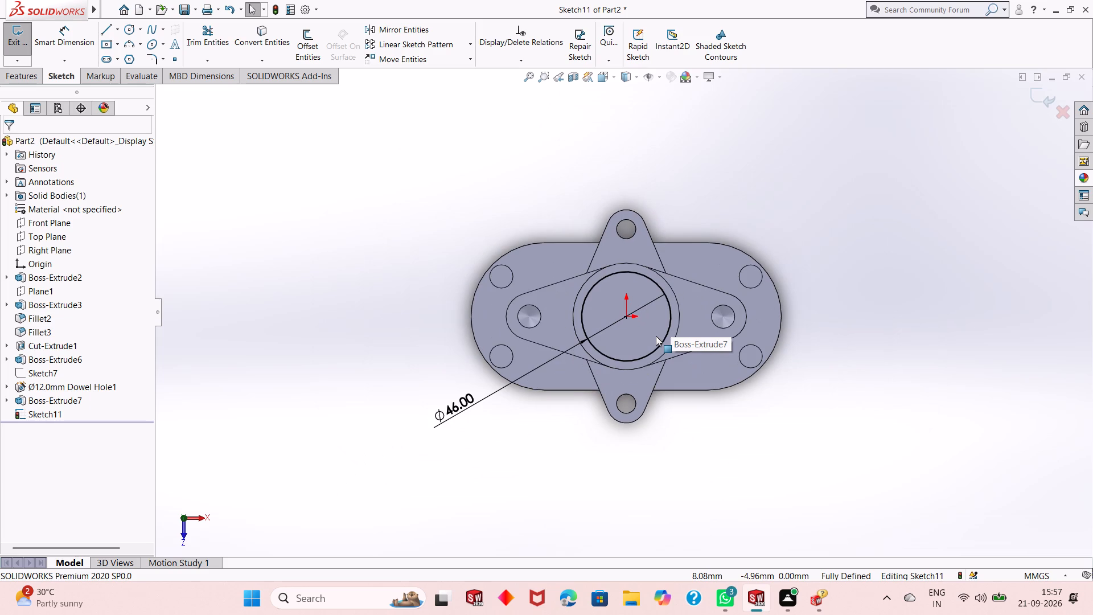
scroll(656, 336, up, 1)
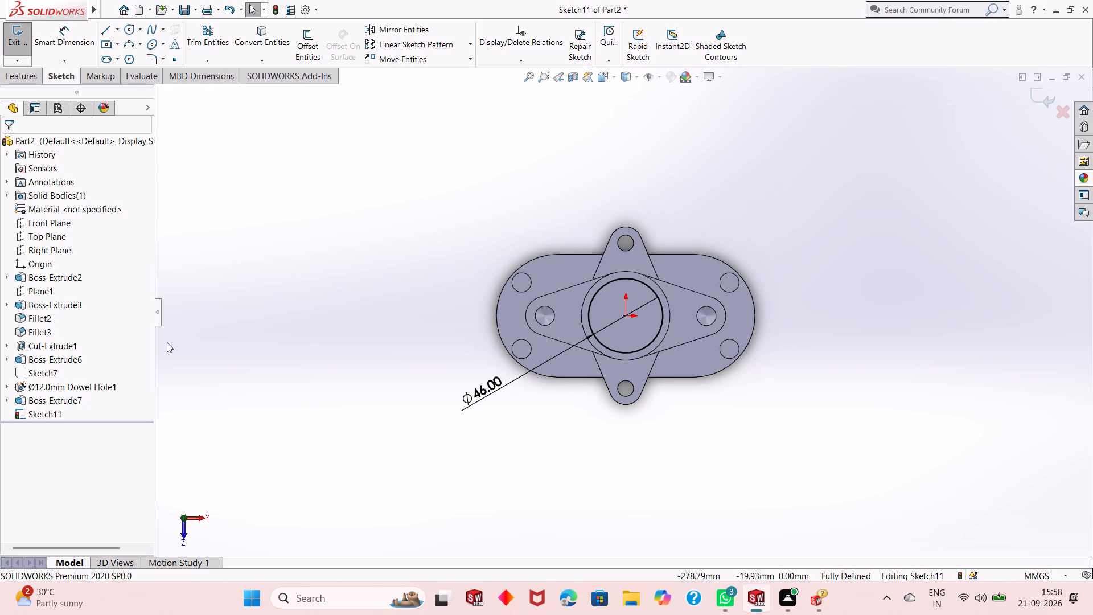
click(27, 78)
click(188, 43)
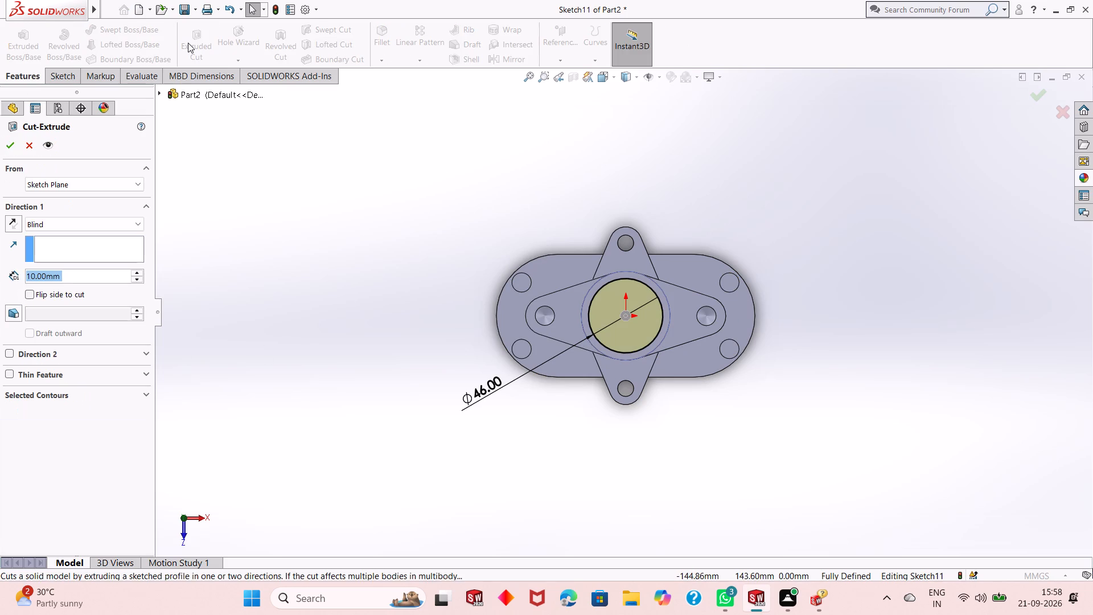
text(20)
key(Return)
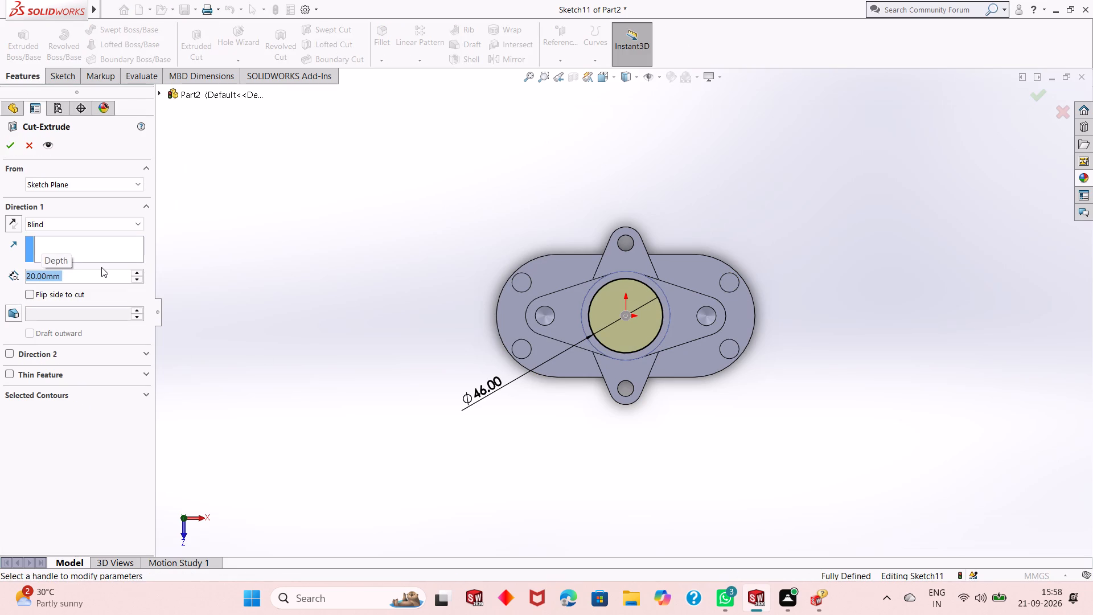
middle_drag(602, 422, 603, 335)
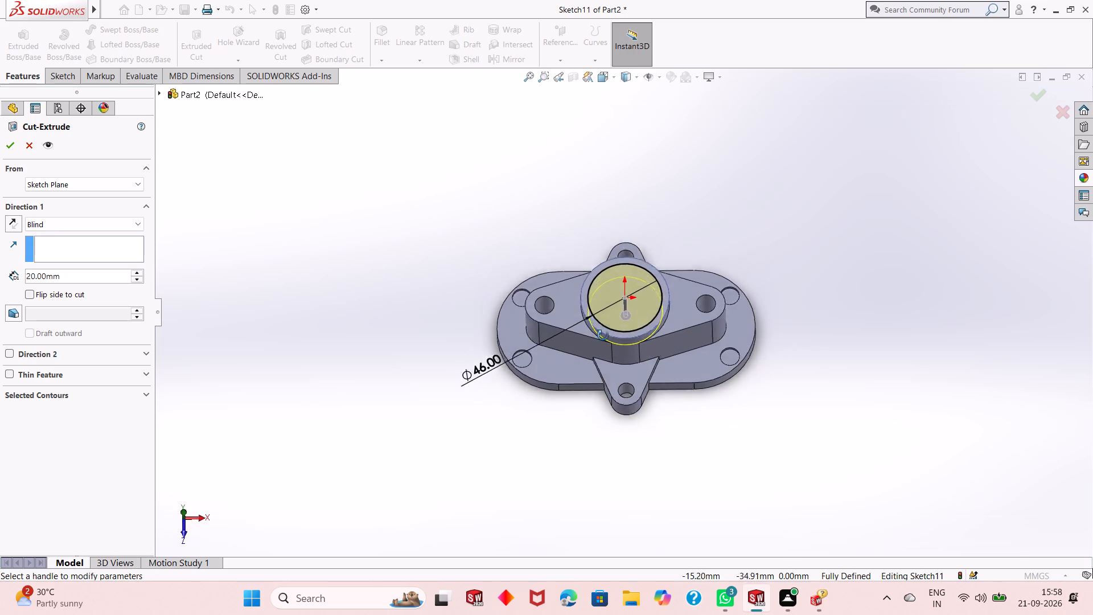
middle_drag(603, 335, 620, 268)
click(4, 144)
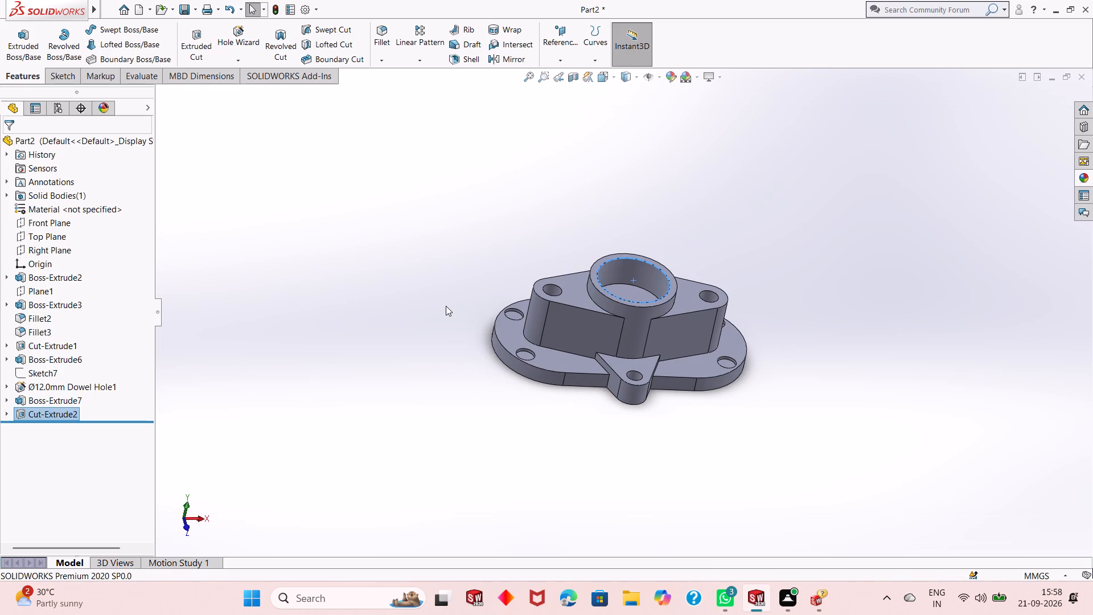
click(446, 306)
Start a sketch on the floor face of the 46 mm recess, viewed square to the face.
middle_drag(628, 289, 614, 370)
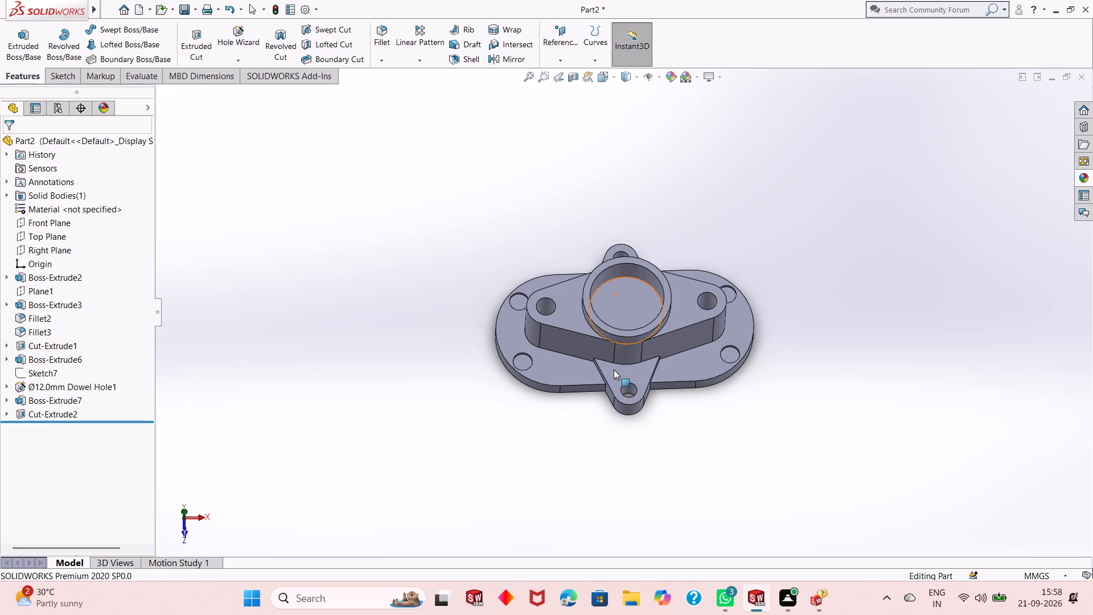
click(626, 299)
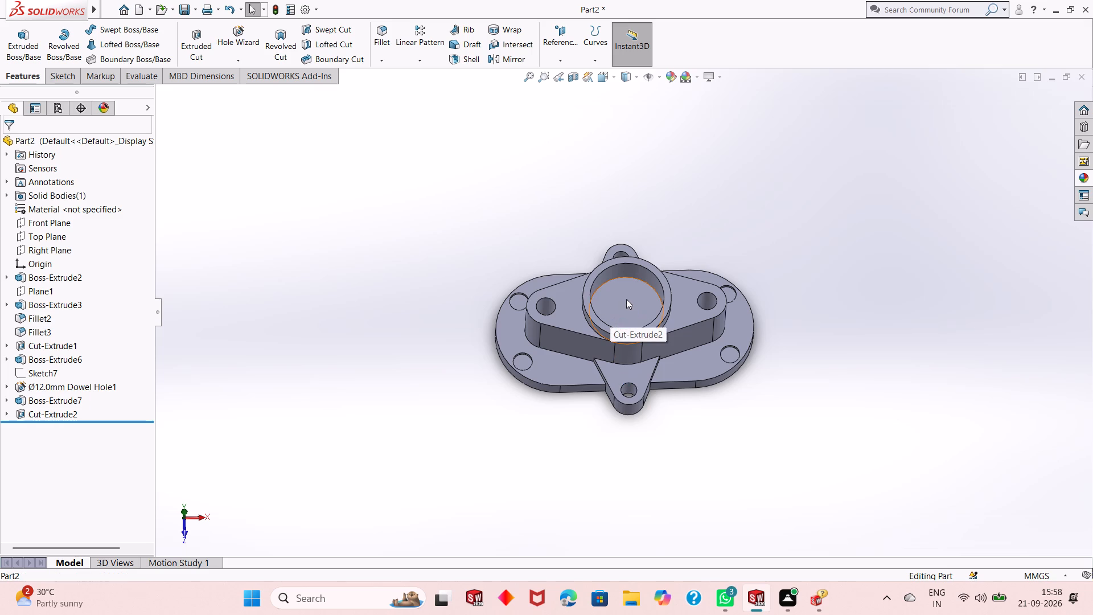
click(677, 265)
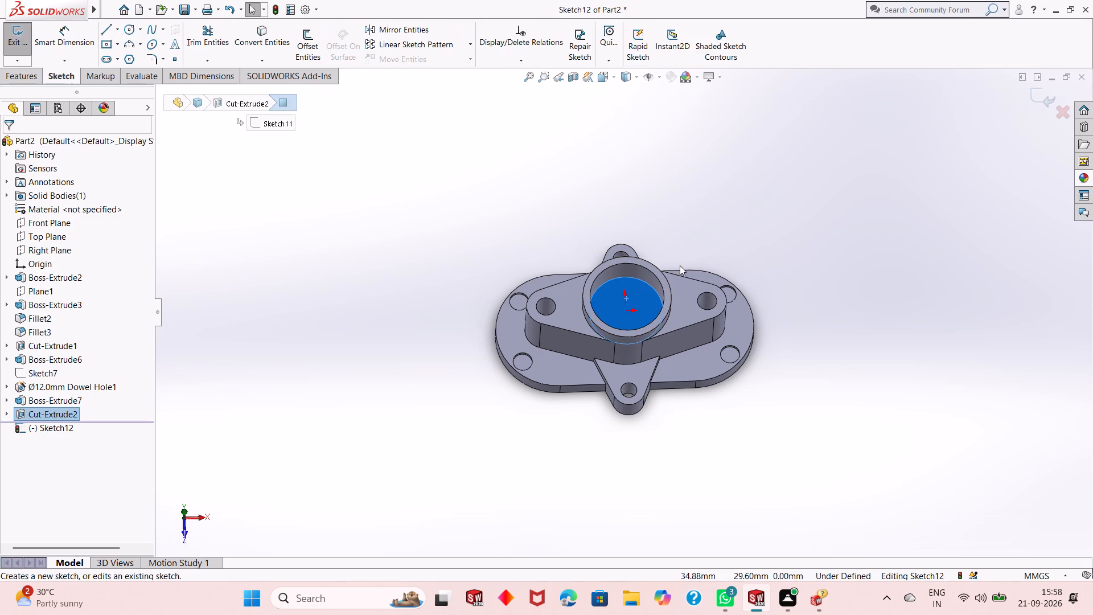
key(ctrl+8)
key(Escape)
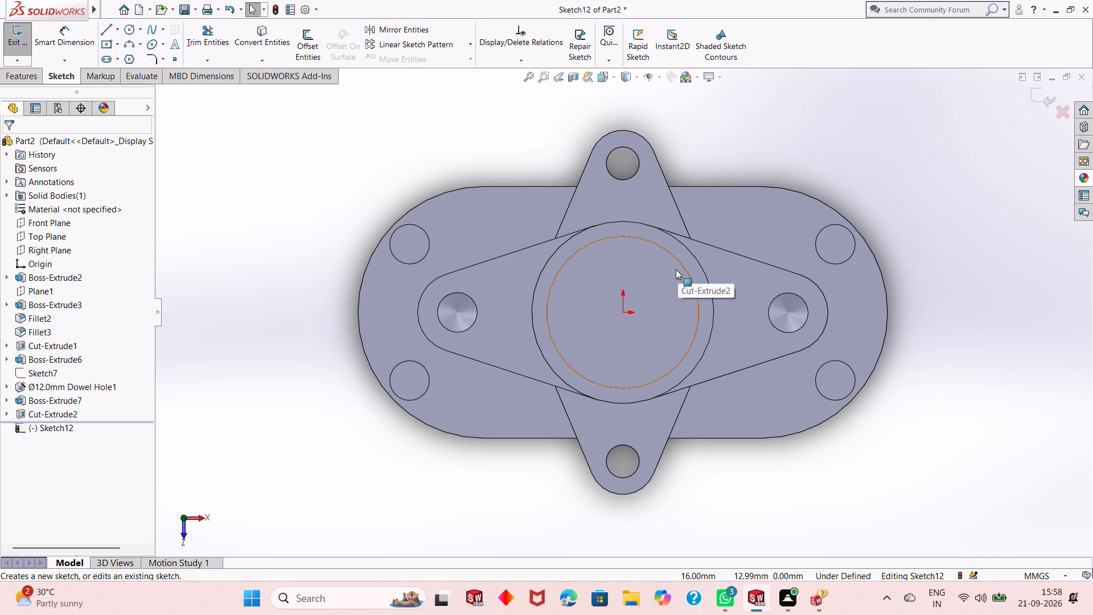
key(Escape)
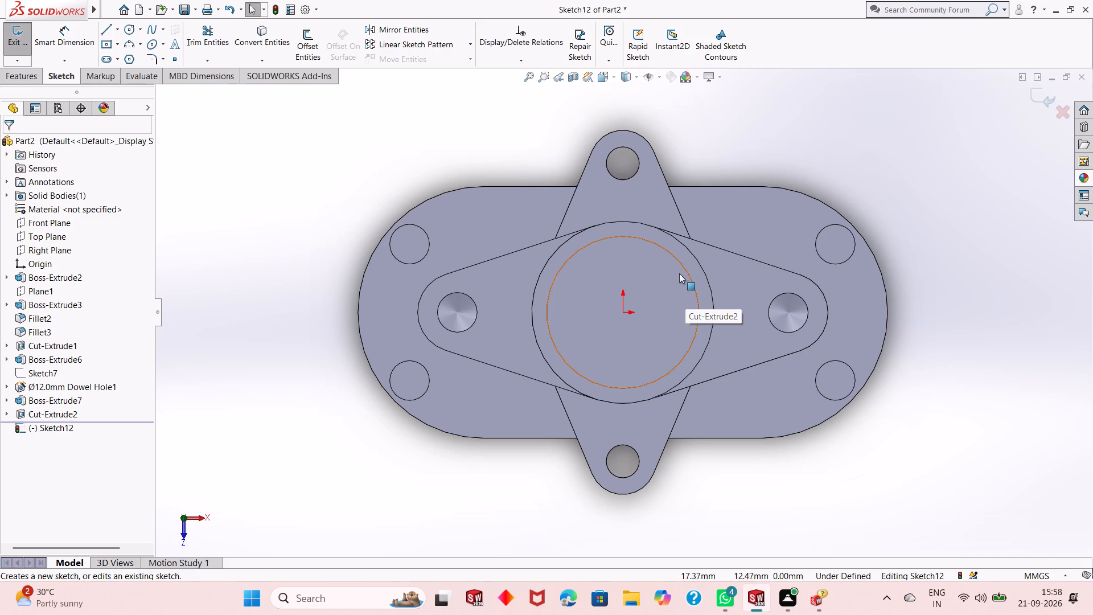
Examine the 46 mm recess and its floor at an angle, and return to the view square to the sketch.
scroll(641, 310, up, 2)
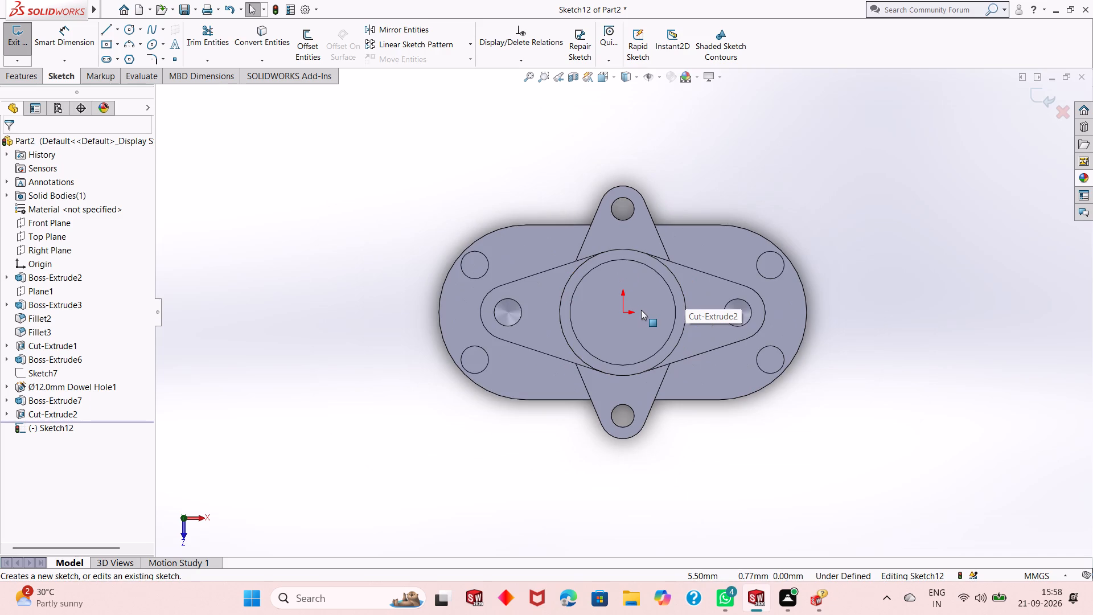
scroll(622, 318, up, 2)
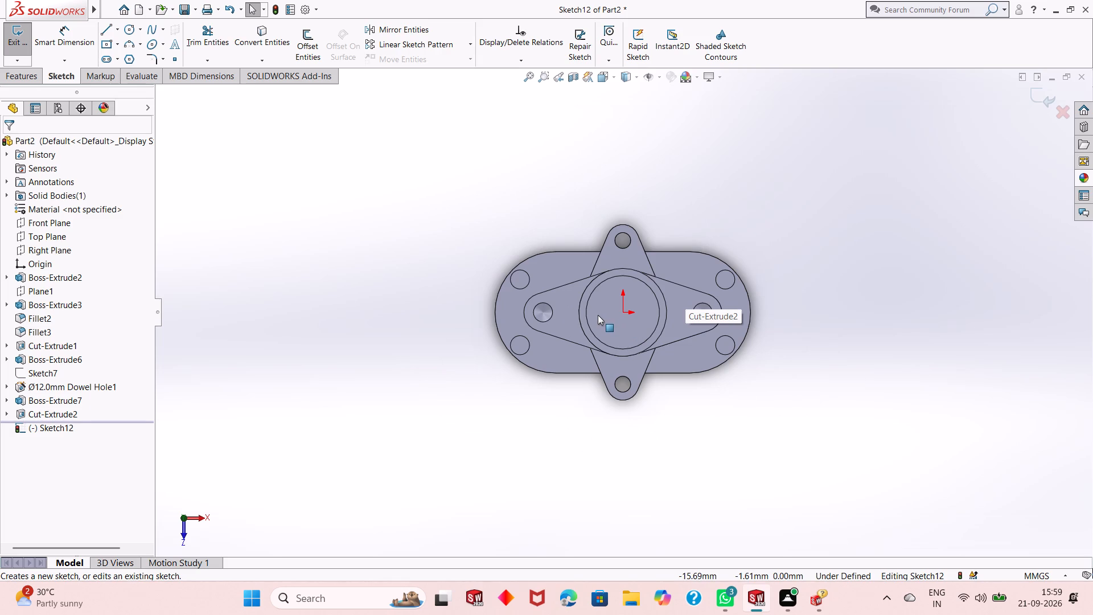
scroll(597, 315, down, 2)
scroll(597, 315, up, 2)
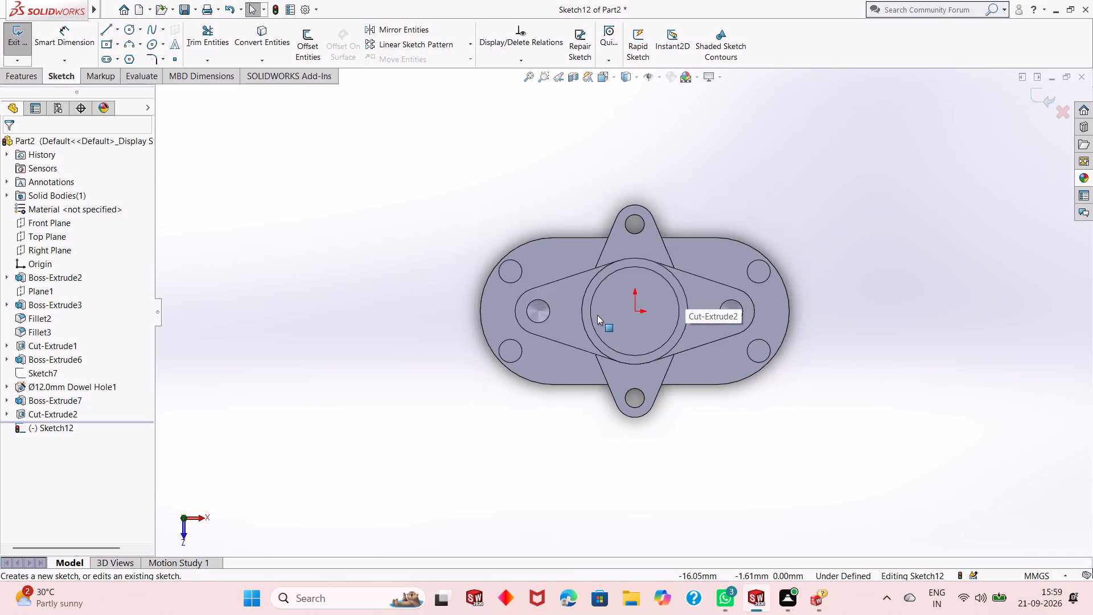
scroll(657, 282, down, 5)
scroll(622, 347, down, 2)
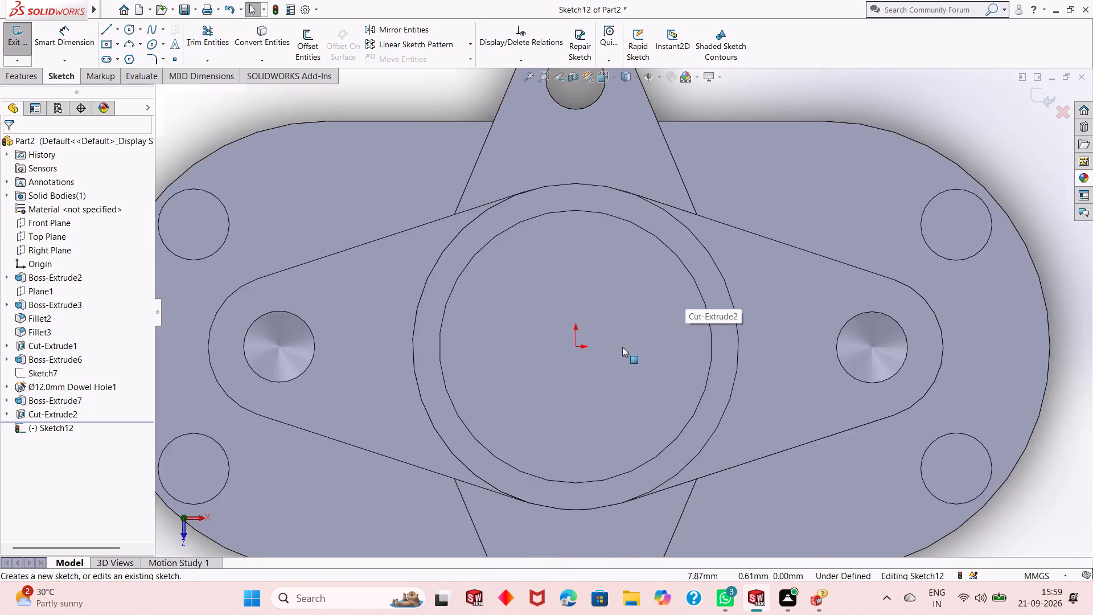
scroll(622, 347, down, 1)
scroll(612, 345, up, 3)
middle_drag(607, 341, 609, 261)
scroll(609, 260, down, 2)
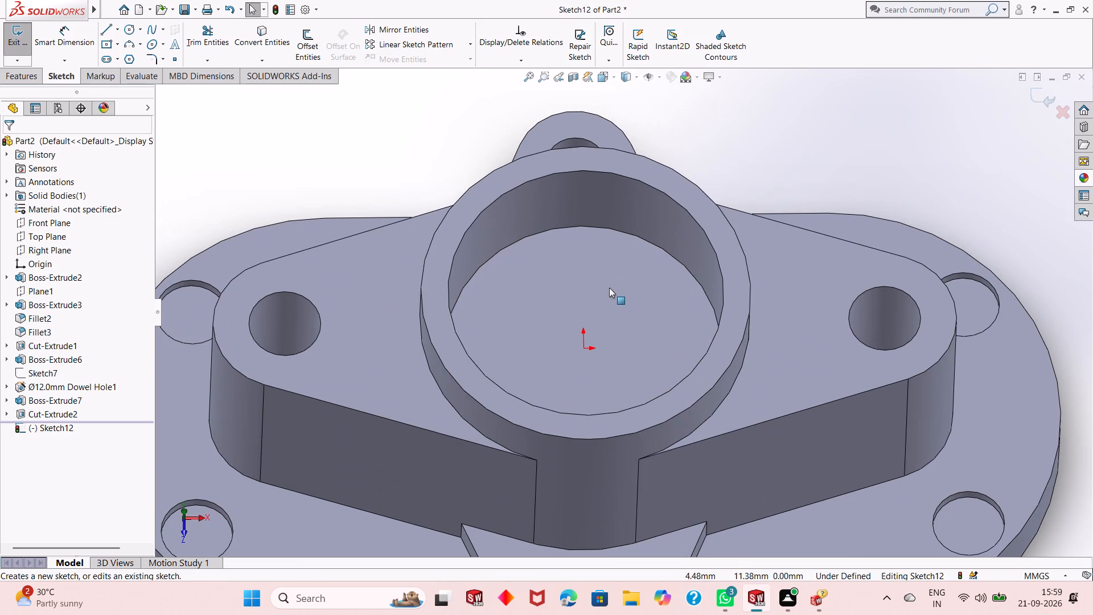
scroll(609, 288, down, 1)
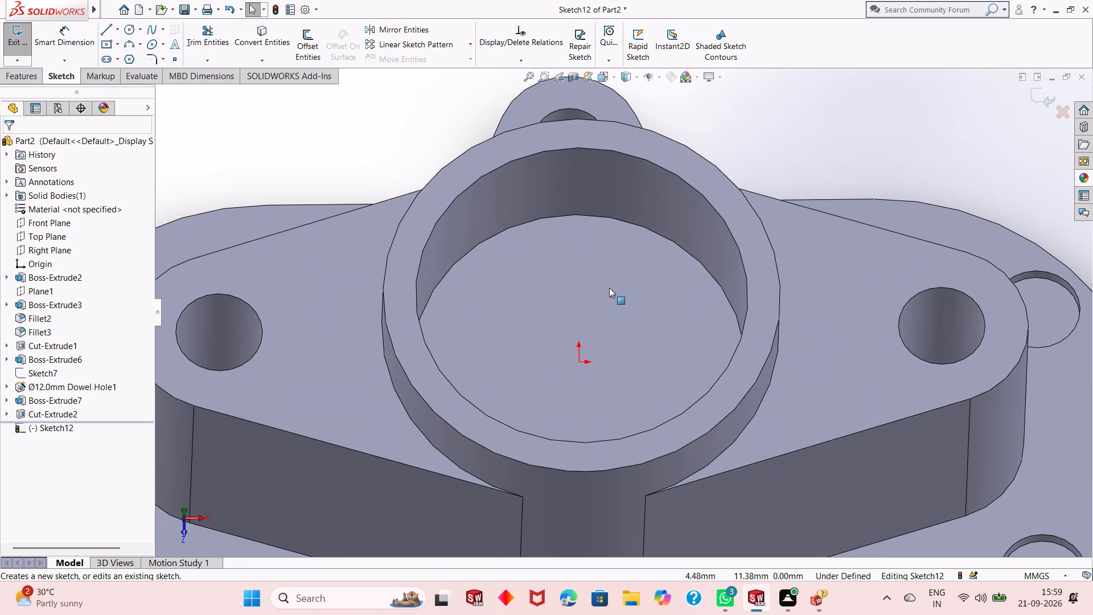
key(ctrl+8)
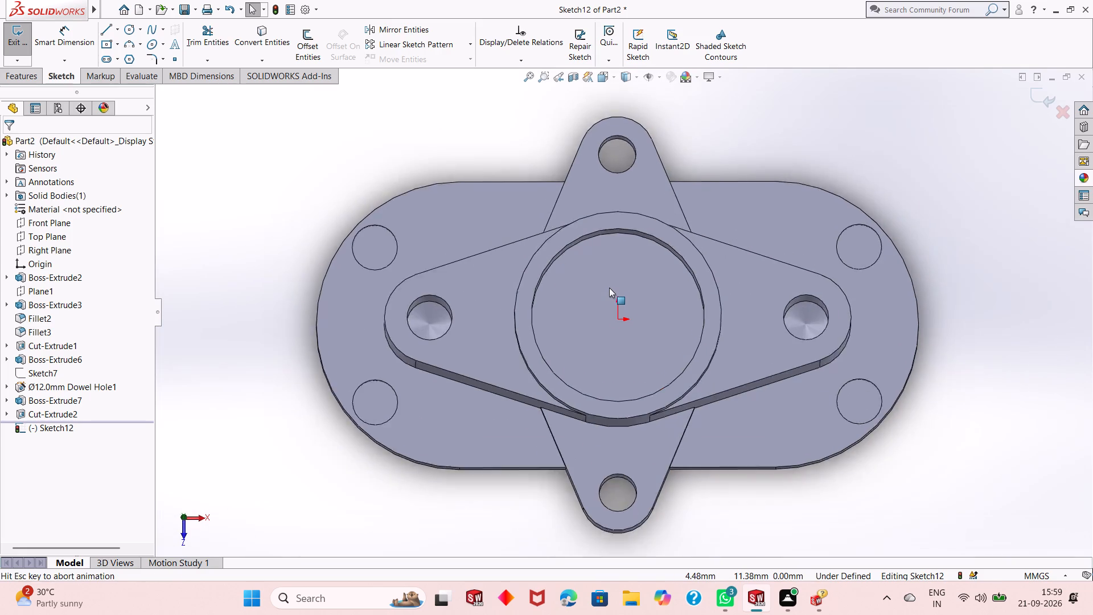
key(Escape)
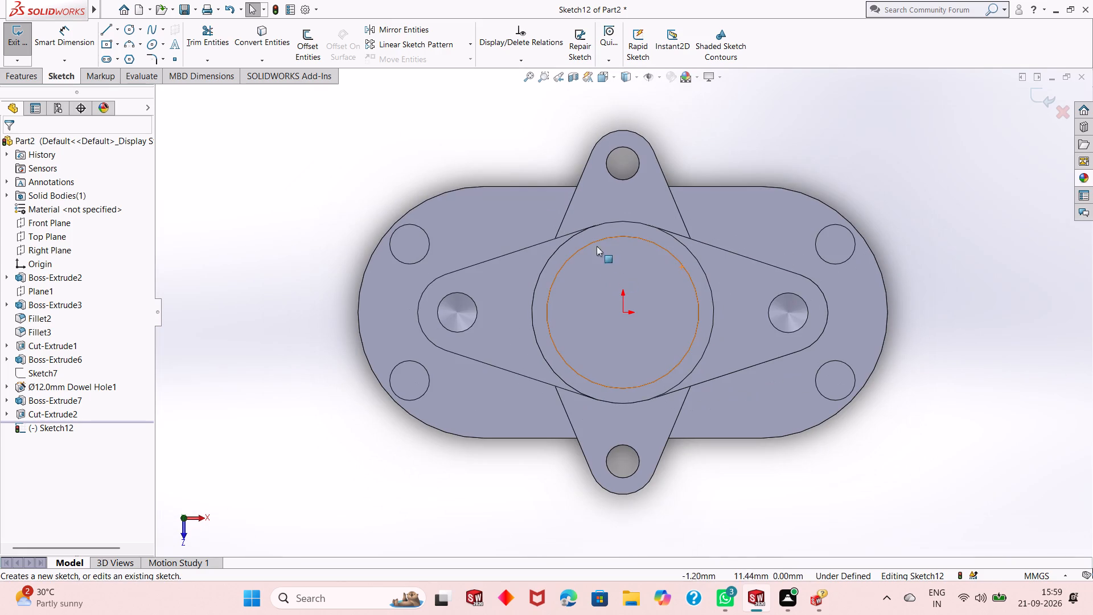
Sketch a circle of about 7 mm radius centred on the origin, on the recess floor.
click(133, 35)
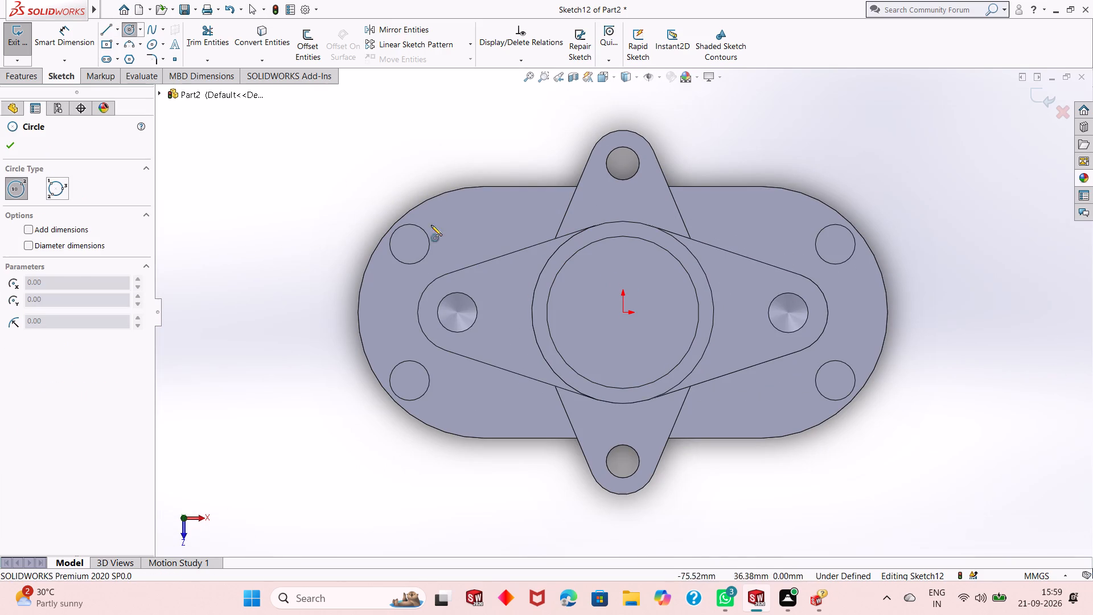
click(624, 314)
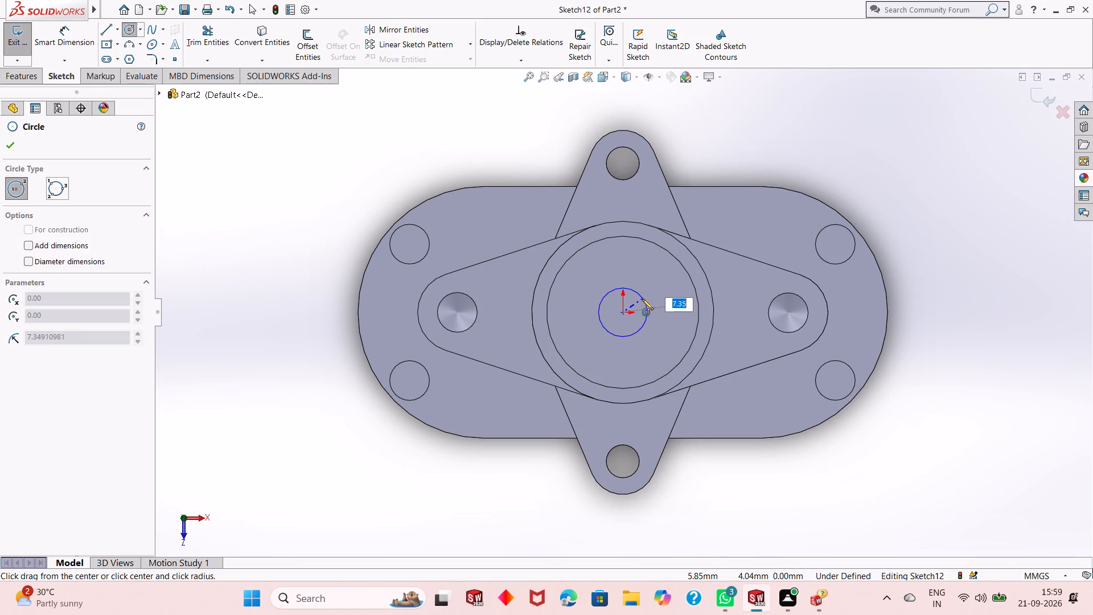
click(642, 300)
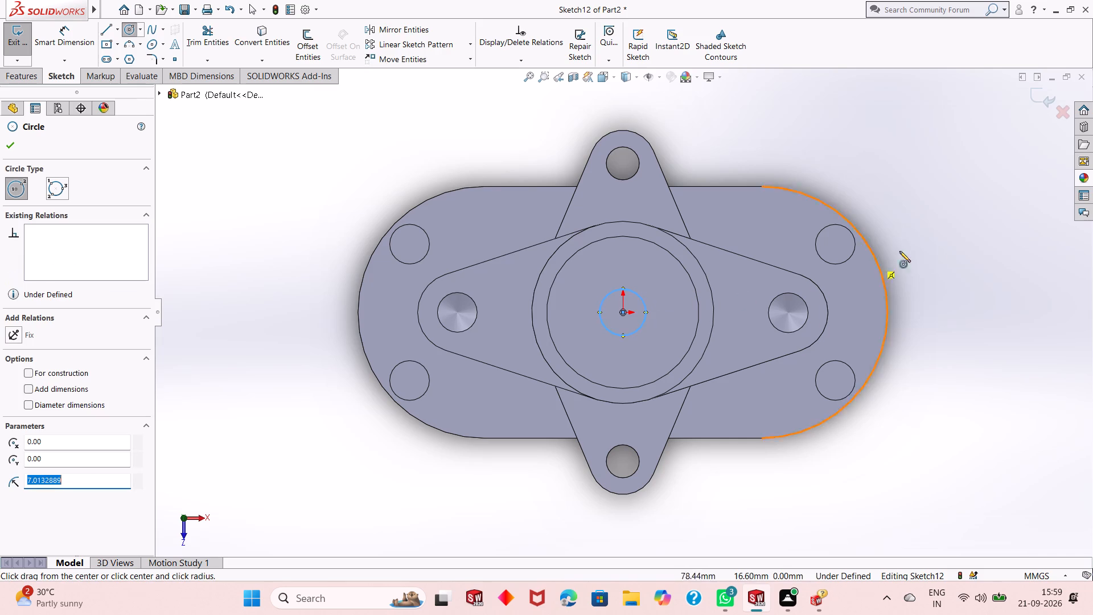
right_click(935, 252)
click(936, 258)
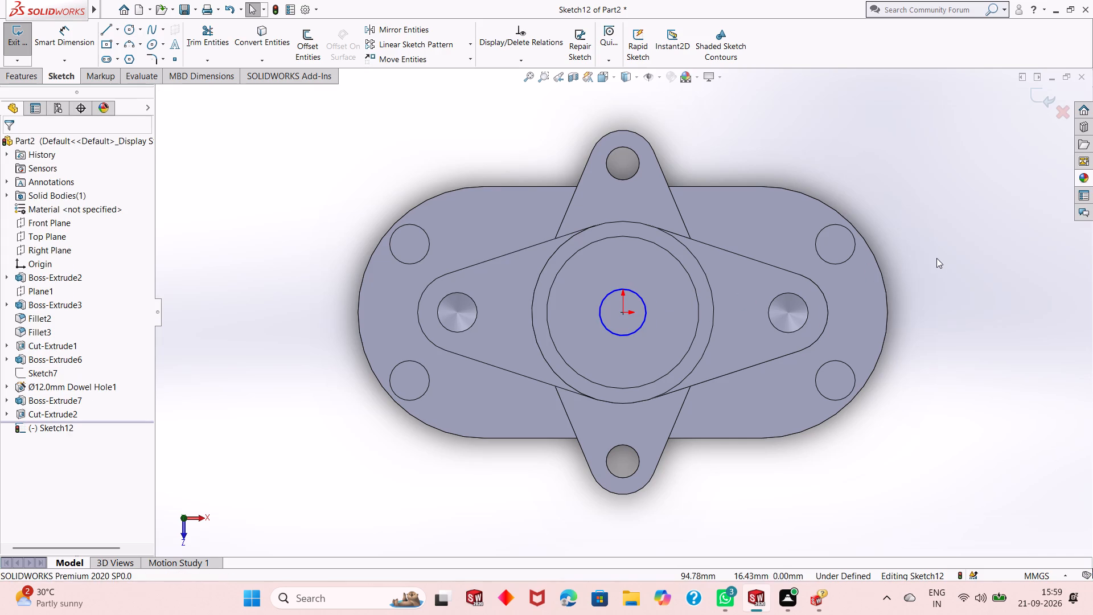
Dimension the small circle centred on the origin to a diameter of 20 mm.
click(76, 38)
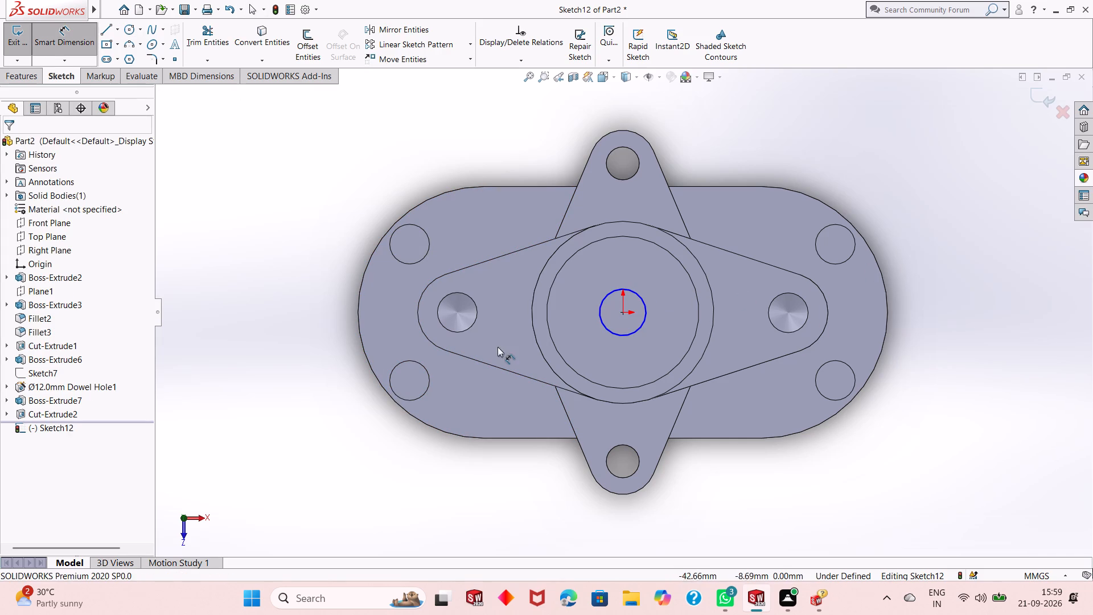
click(600, 321)
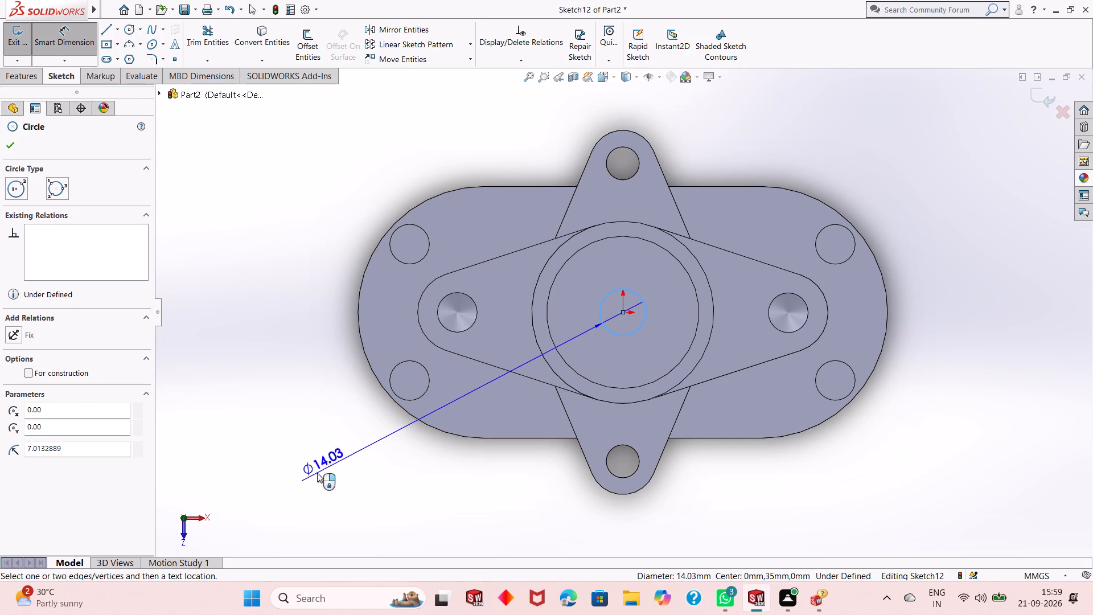
click(306, 475)
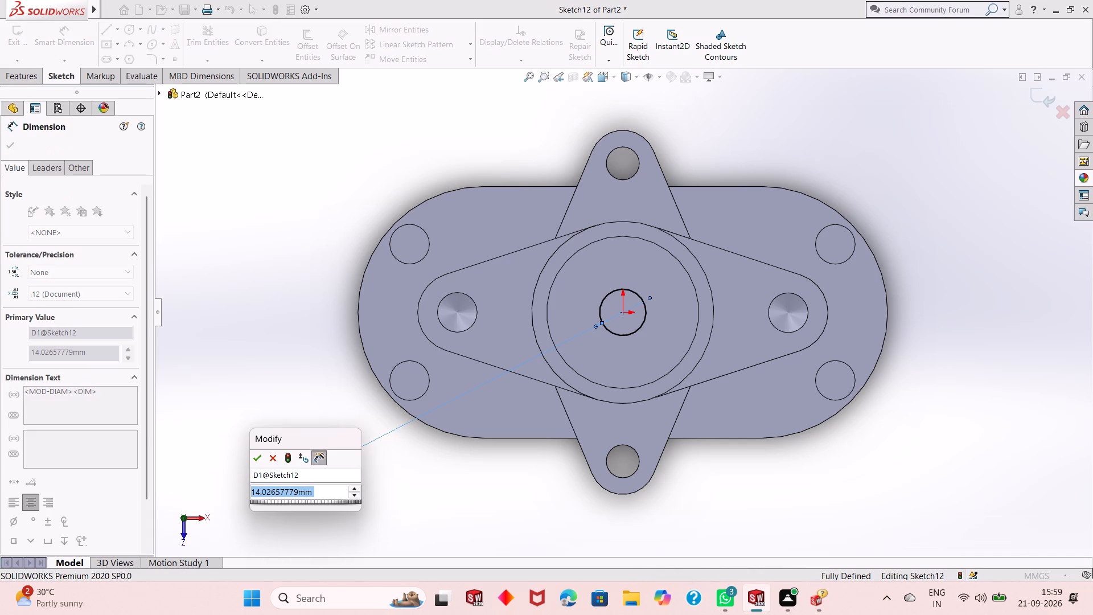
scroll(306, 475, down, 2)
scroll(542, 385, down, 2)
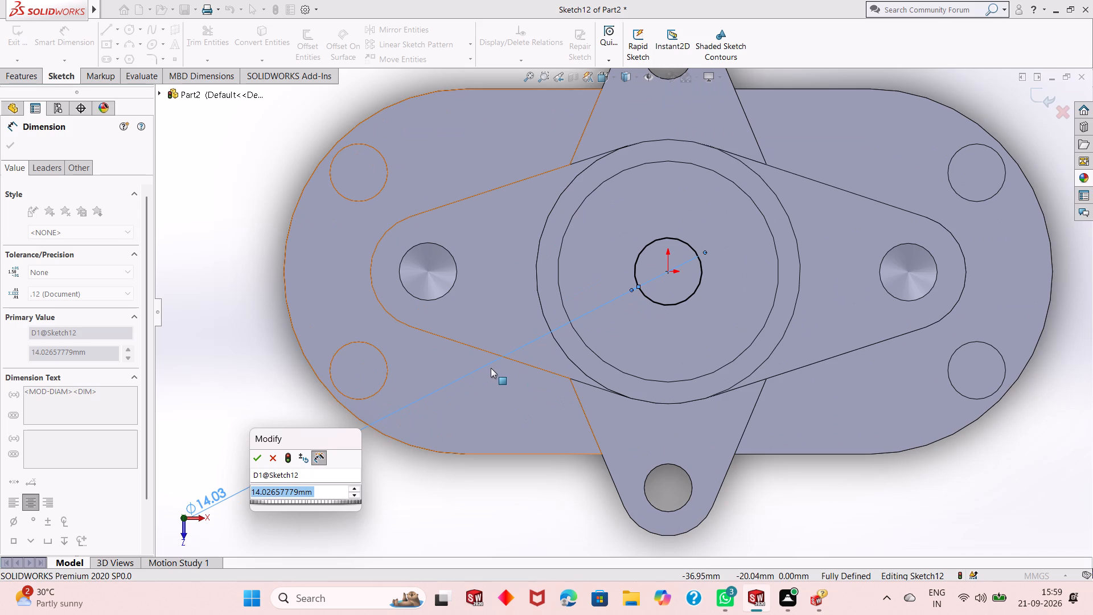
text(20)
key(Return)
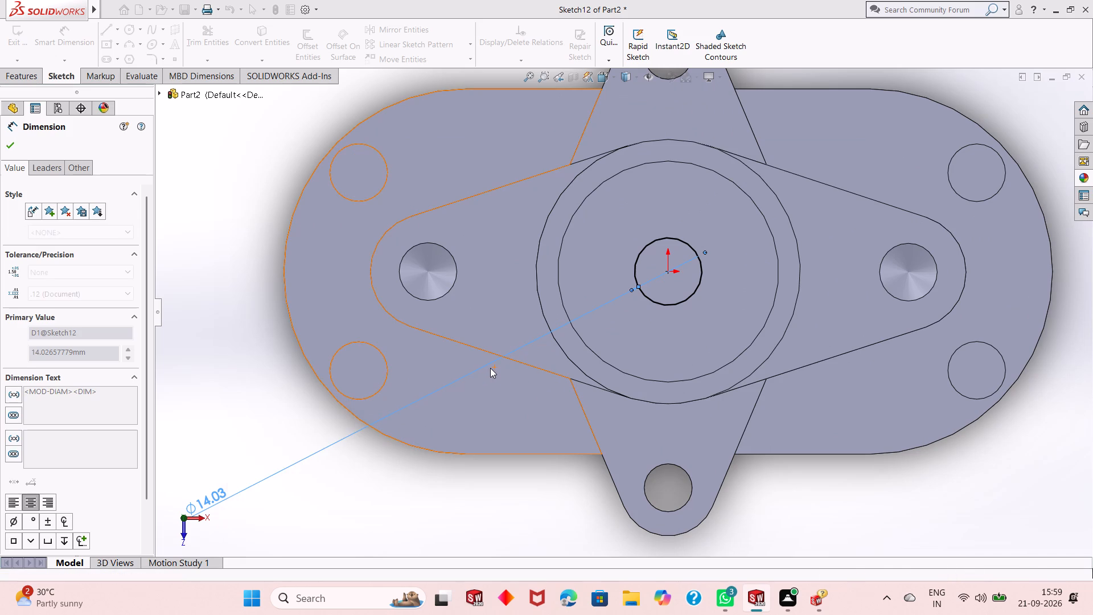
click(13, 147)
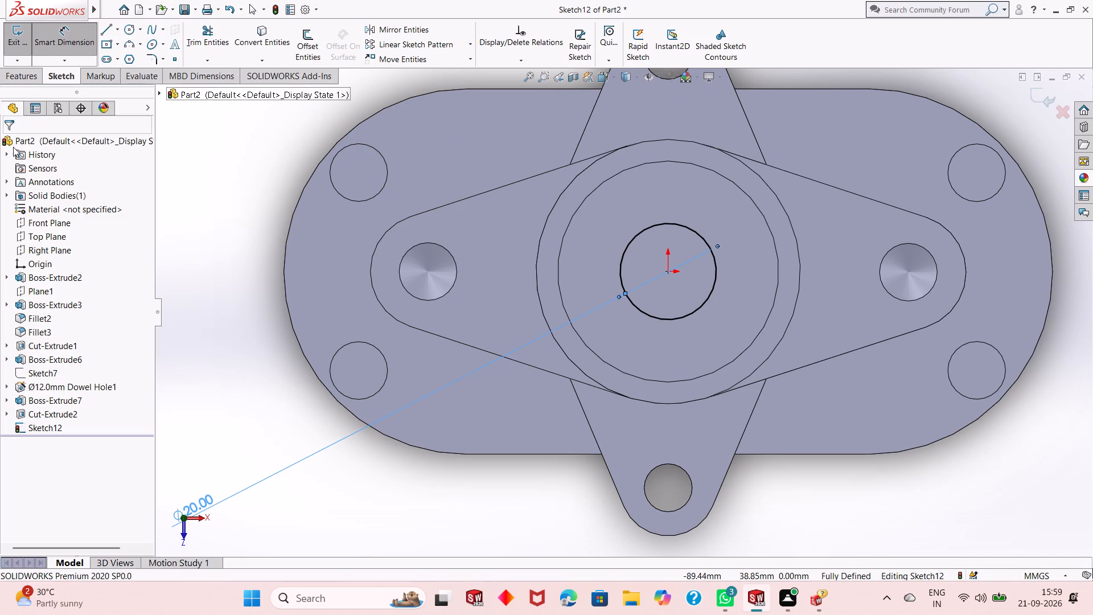
Sketch a second circle centred on the origin with a radius of 23 mm, reaching the recess edge.
scroll(704, 244, up, 1)
scroll(664, 223, down, 2)
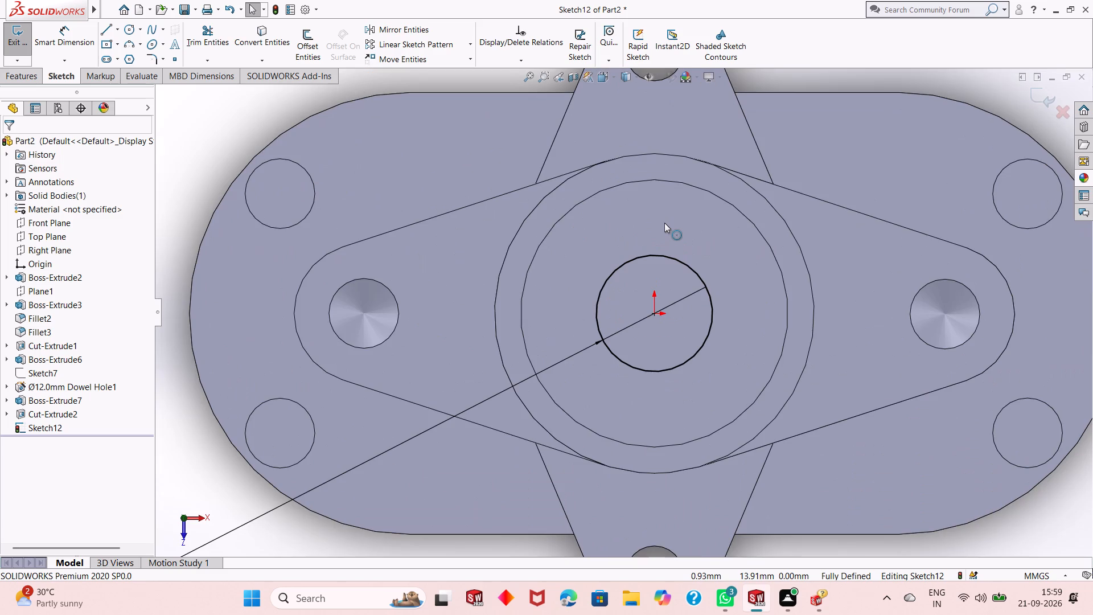
click(132, 28)
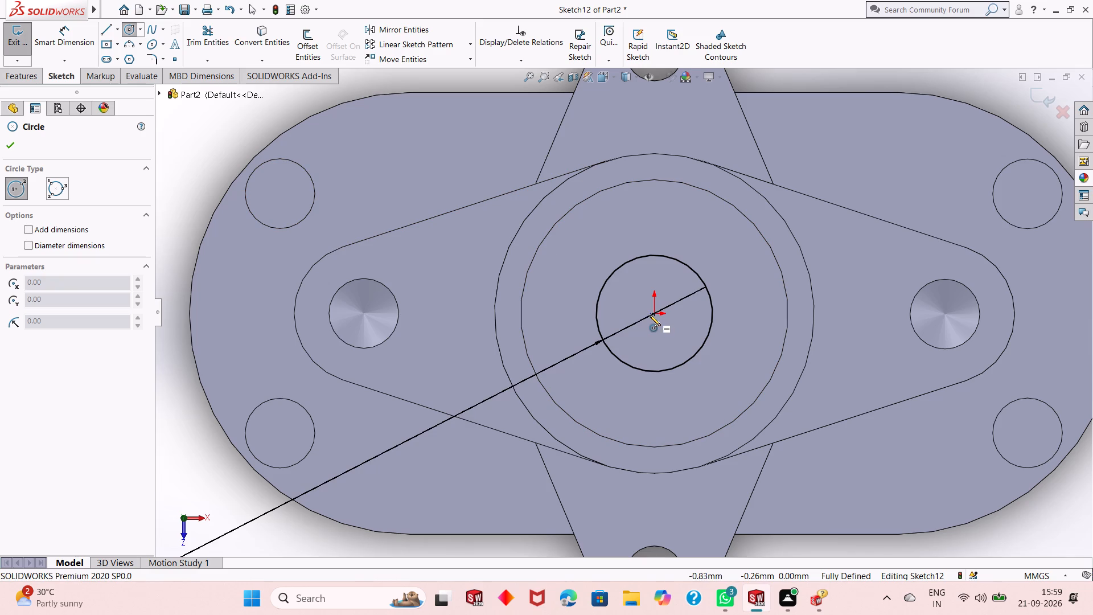
click(652, 315)
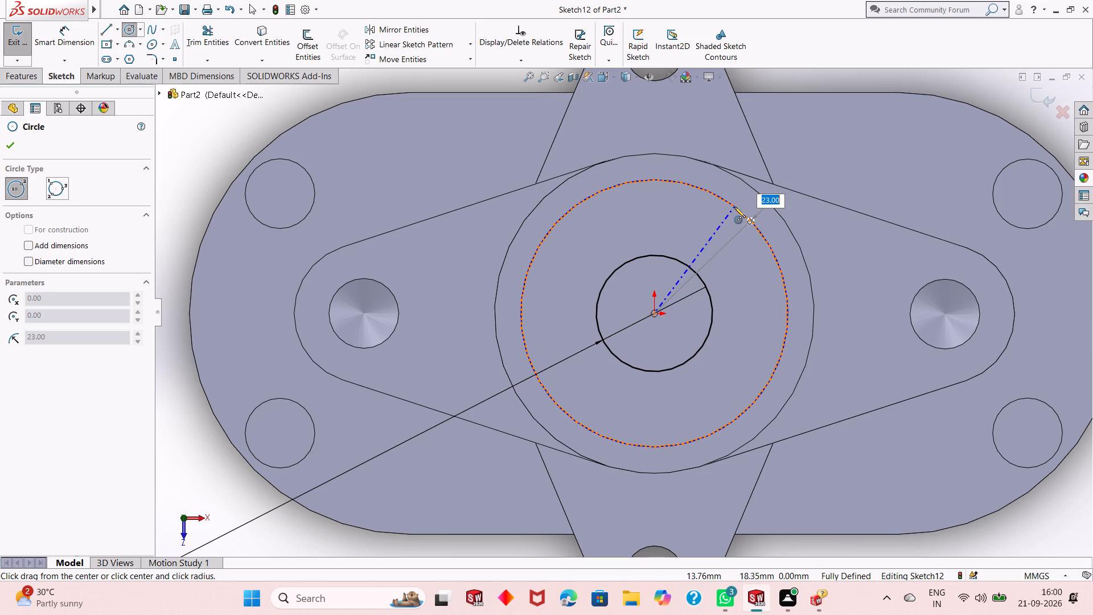
click(734, 207)
right_click(734, 207)
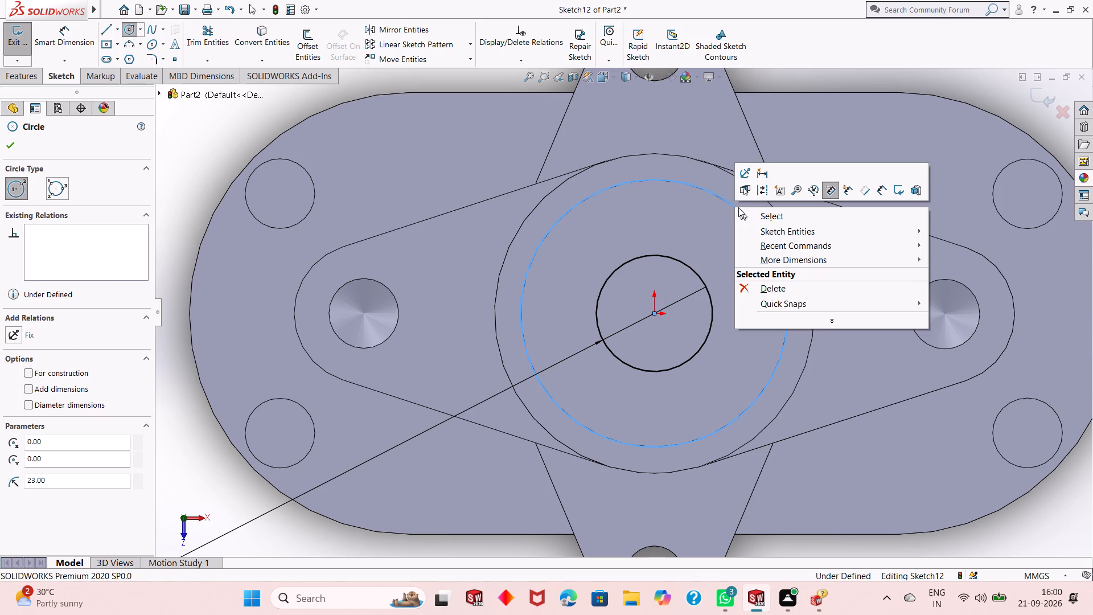
click(745, 216)
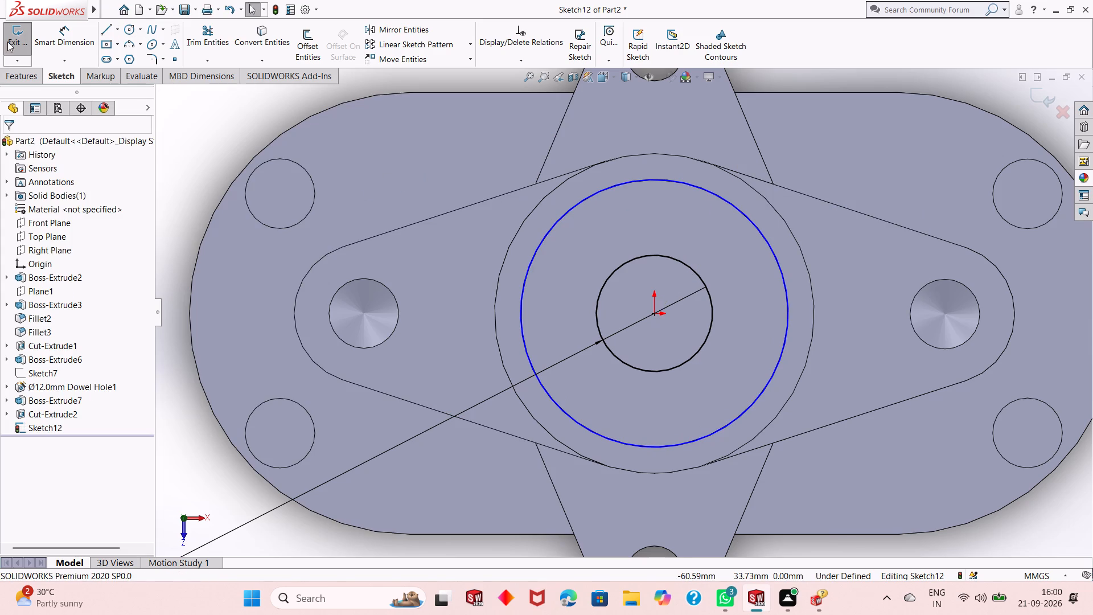
Dimension the larger circle's diameter at 46 mm.
click(78, 46)
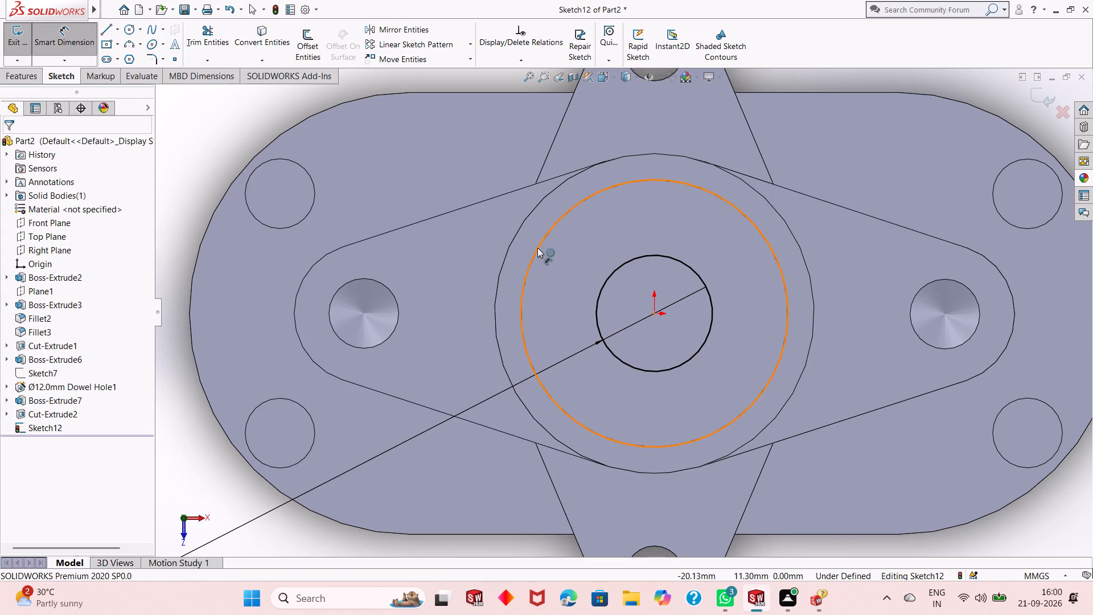
click(537, 248)
click(464, 151)
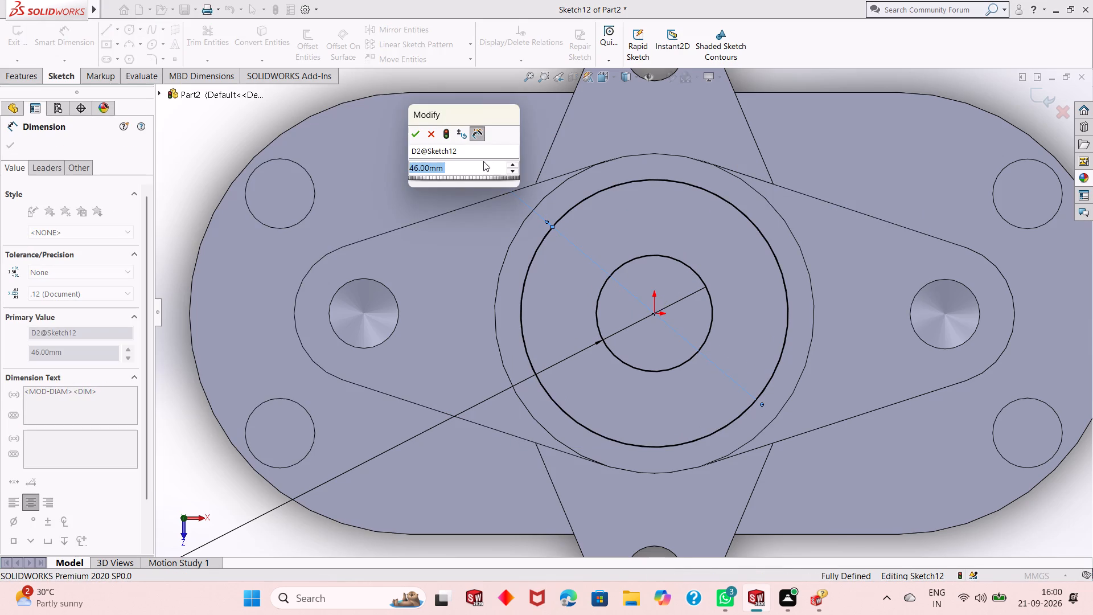
click(410, 137)
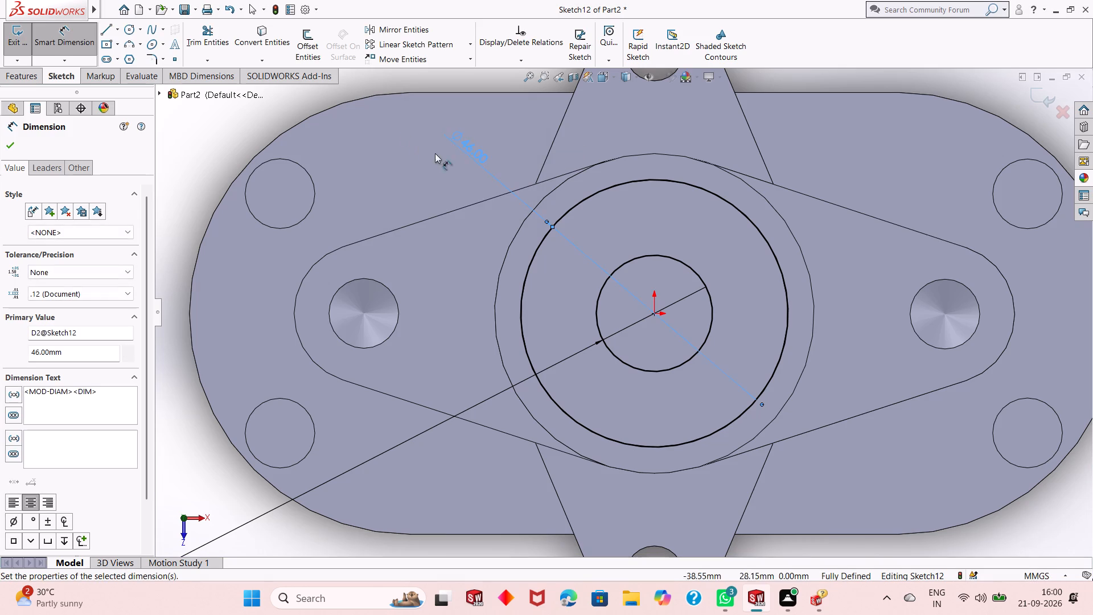
Examine the two sketch circles in the recess at an angle, and return to the view square to the sketch.
scroll(659, 355, up, 1)
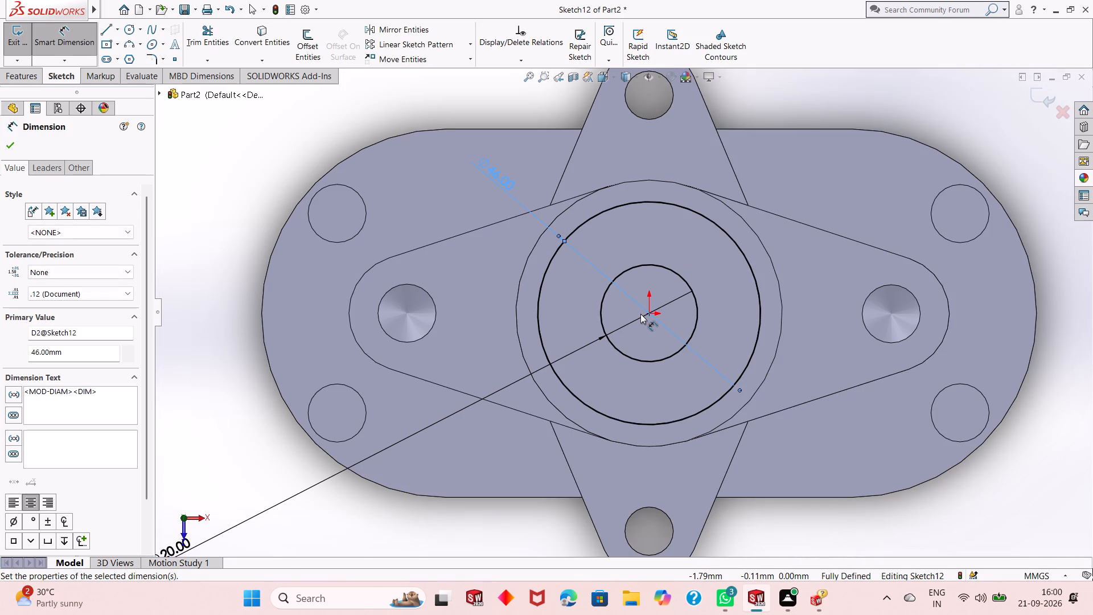
middle_drag(661, 394, 663, 352)
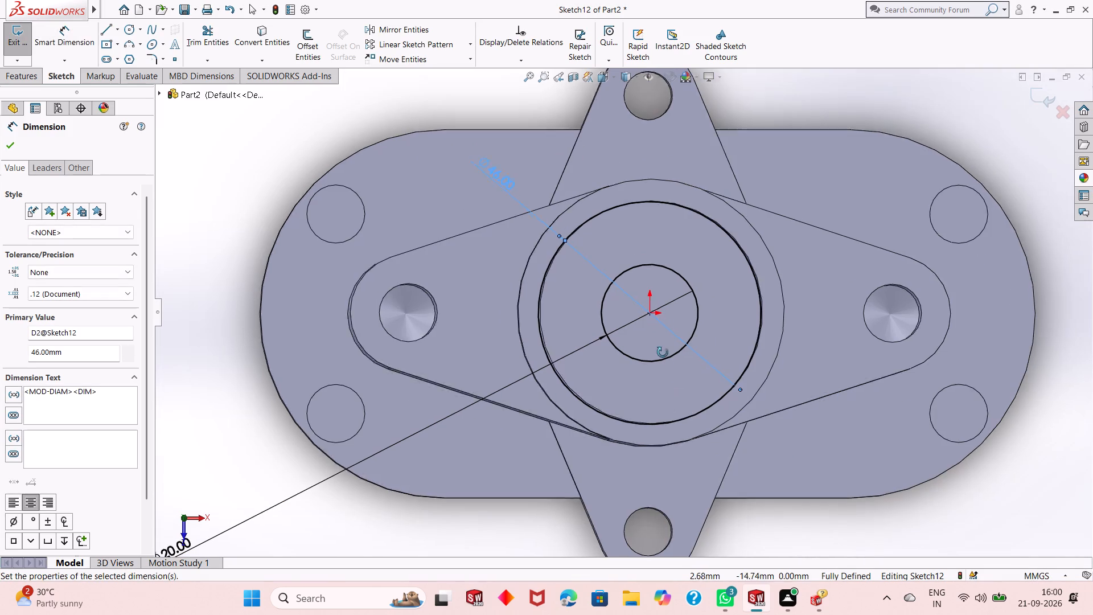
middle_drag(663, 352, 665, 292)
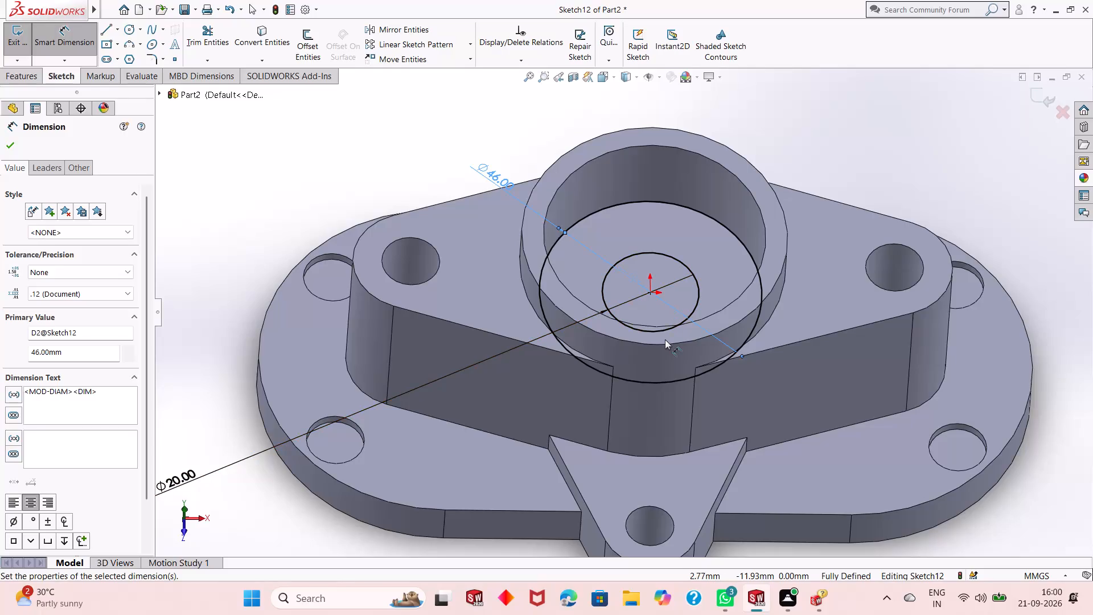
key(ctrl+8)
scroll(659, 319, down, 2)
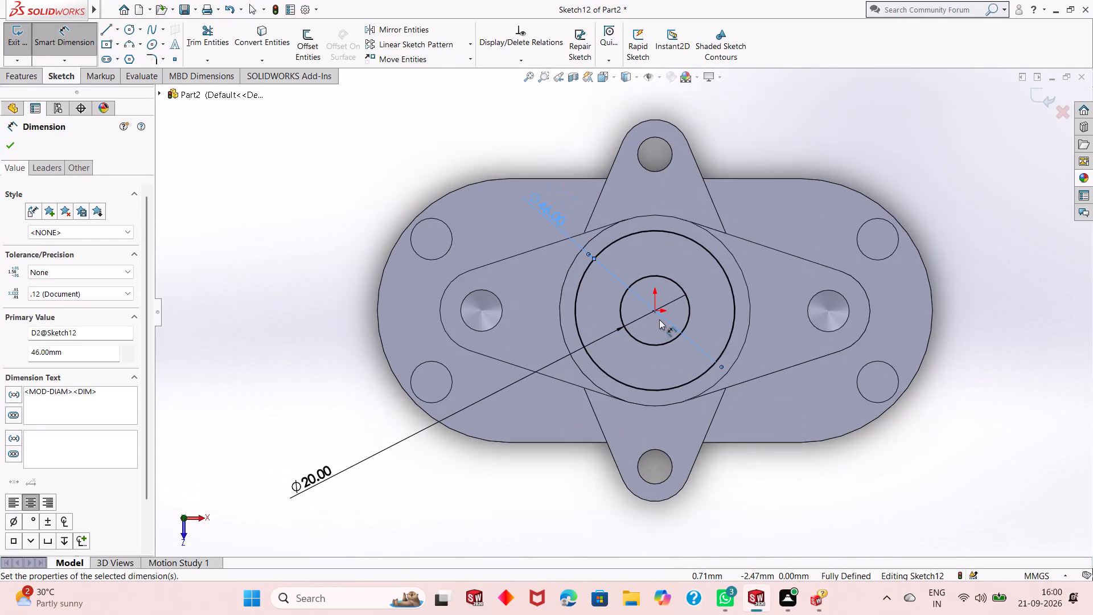
scroll(659, 319, down, 3)
scroll(672, 289, up, 3)
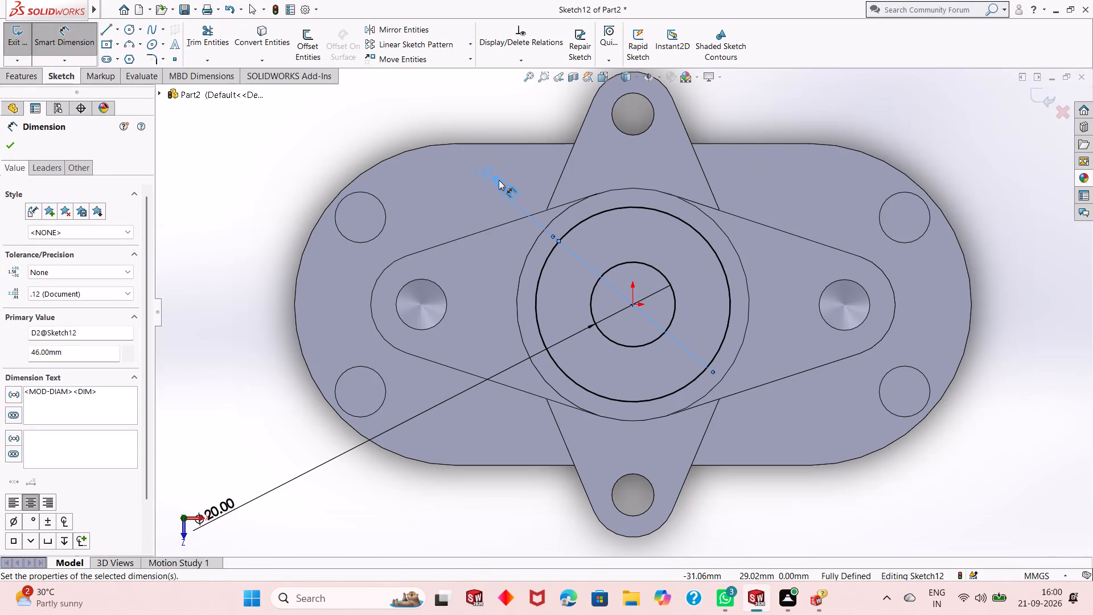
click(543, 121)
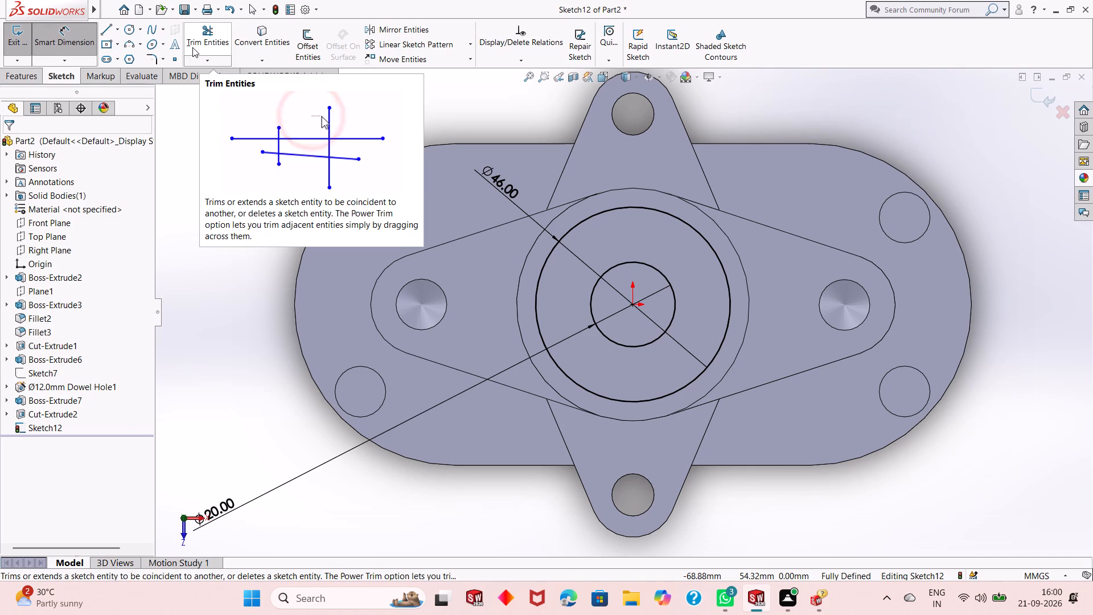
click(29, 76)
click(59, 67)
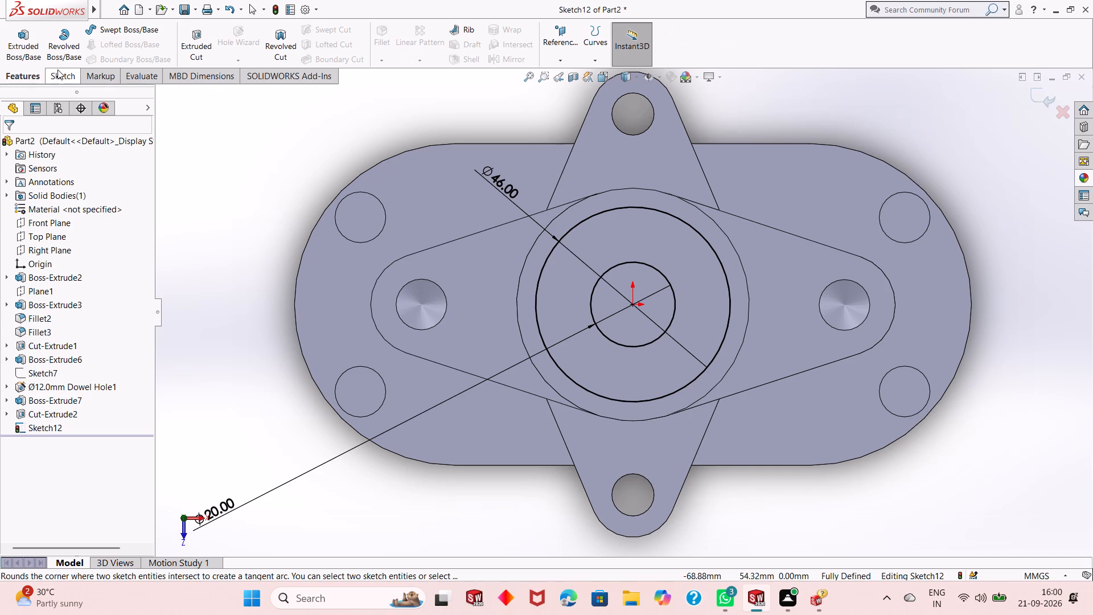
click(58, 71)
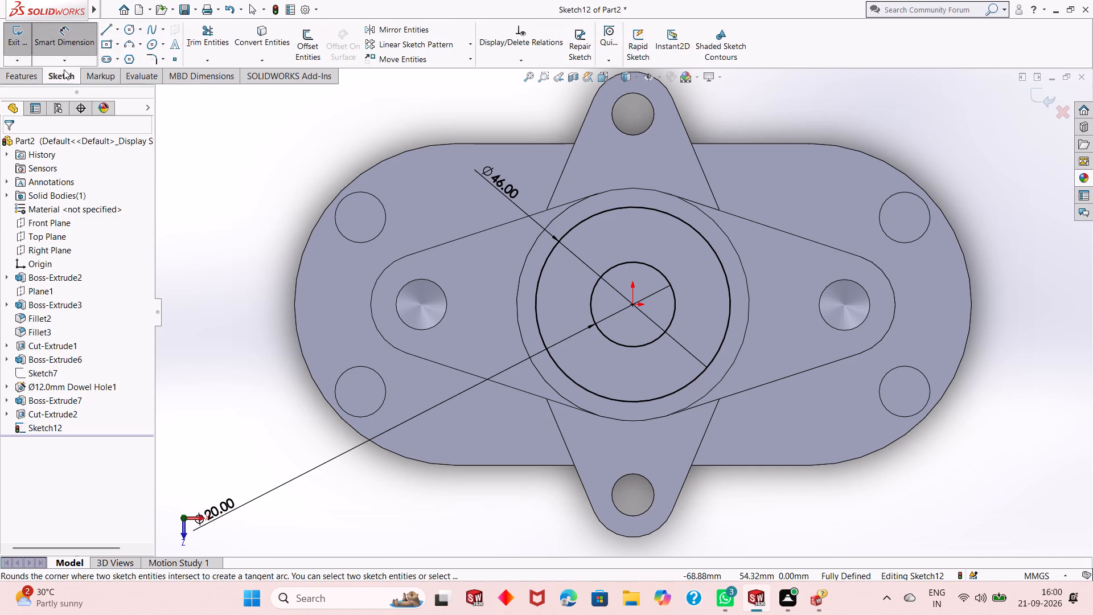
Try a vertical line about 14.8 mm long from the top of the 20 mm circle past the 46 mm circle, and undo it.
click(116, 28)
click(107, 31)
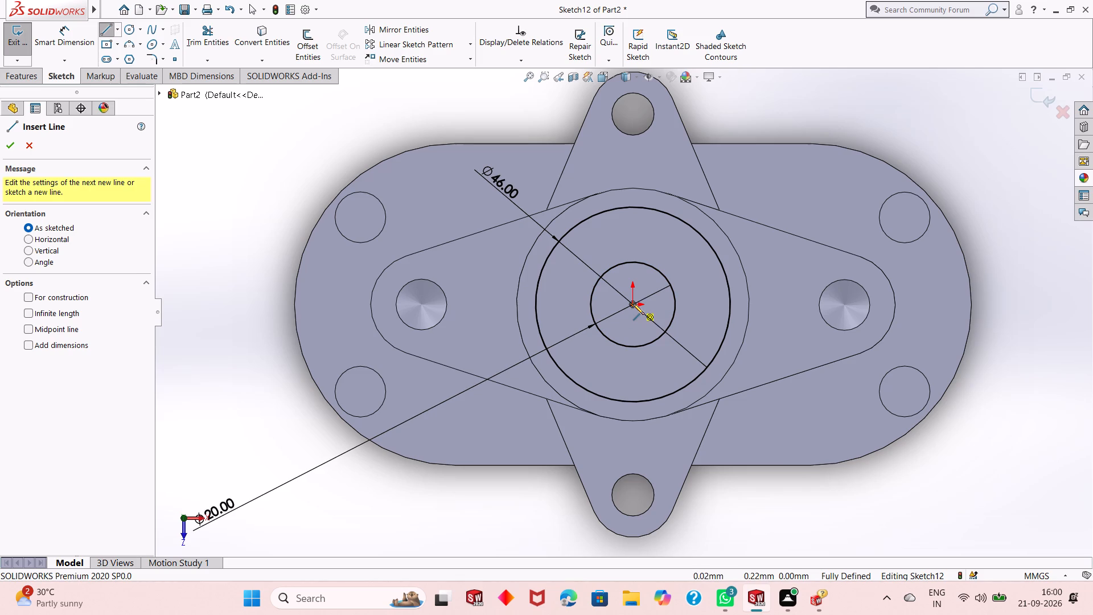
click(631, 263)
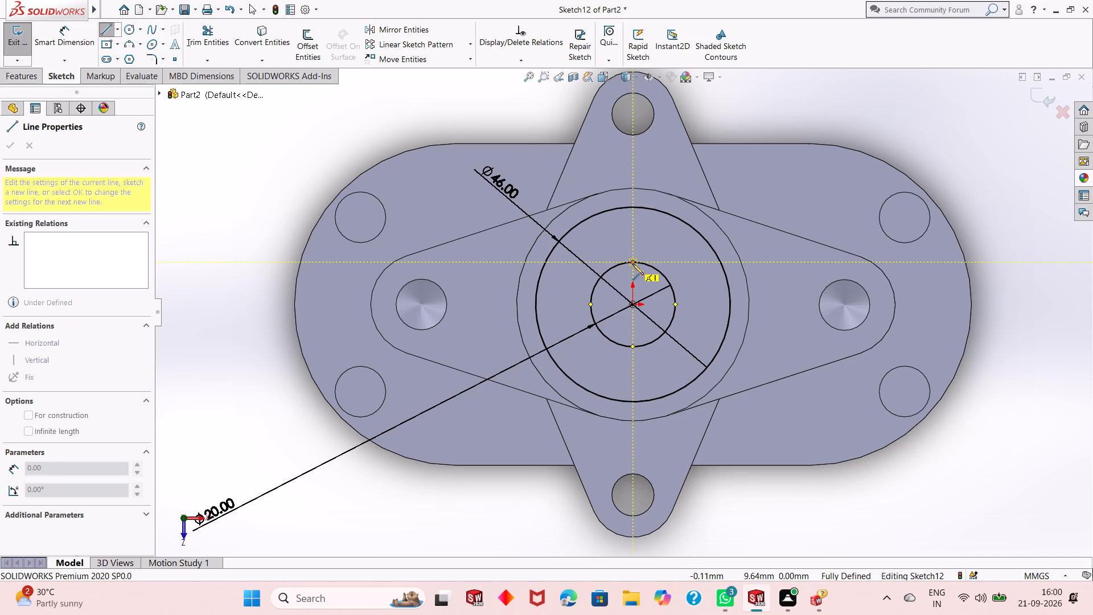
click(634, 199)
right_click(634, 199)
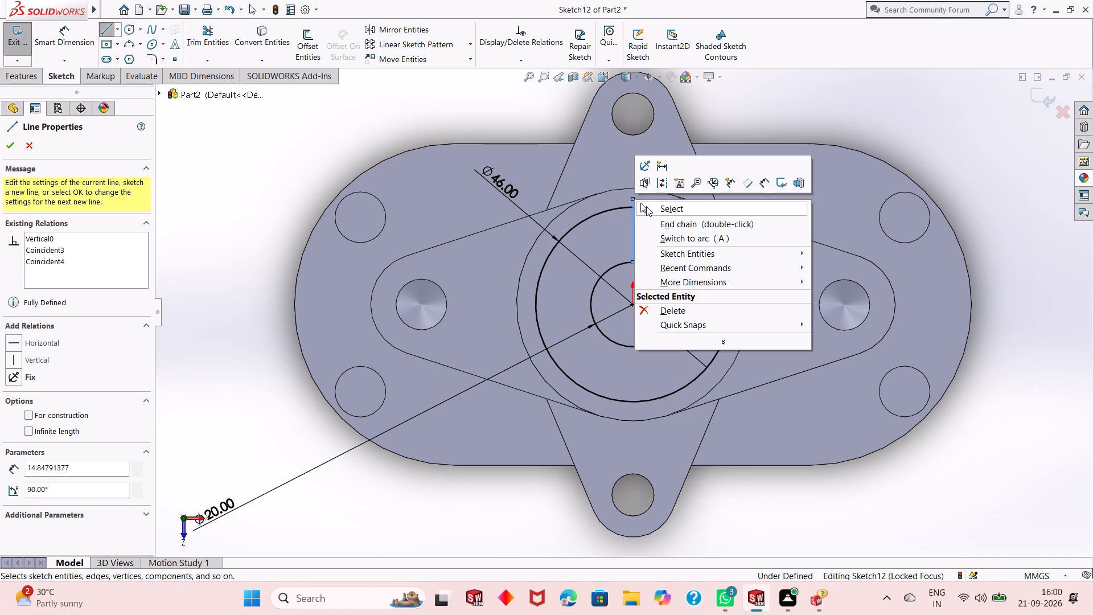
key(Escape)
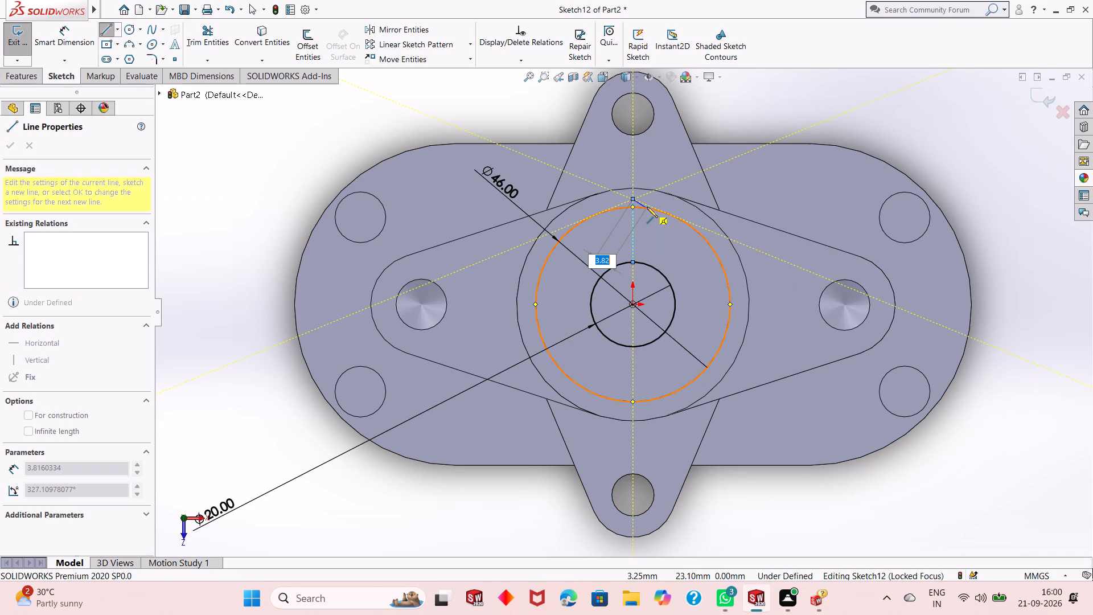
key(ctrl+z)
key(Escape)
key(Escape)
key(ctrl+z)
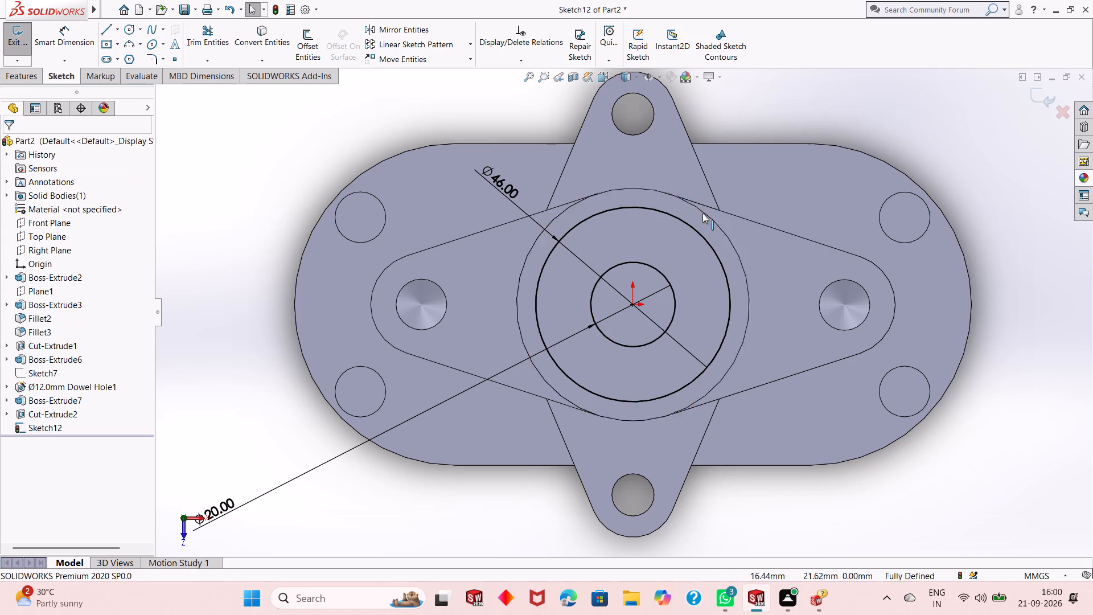
Sketch a vertical line about 26.5 mm long from the origin upward past the 46 mm circle.
key(l)
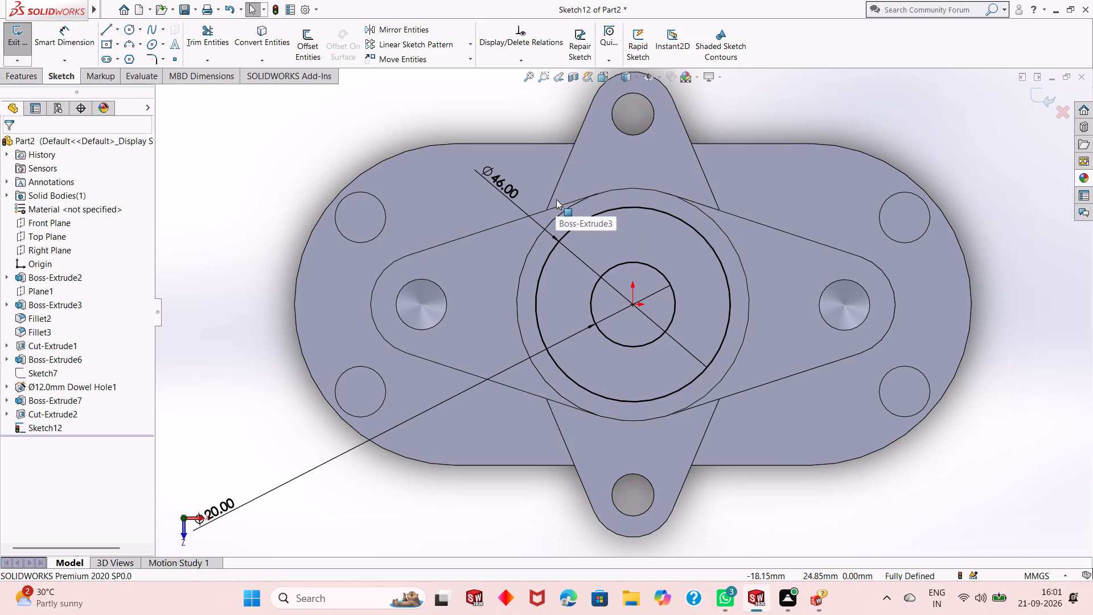
click(632, 302)
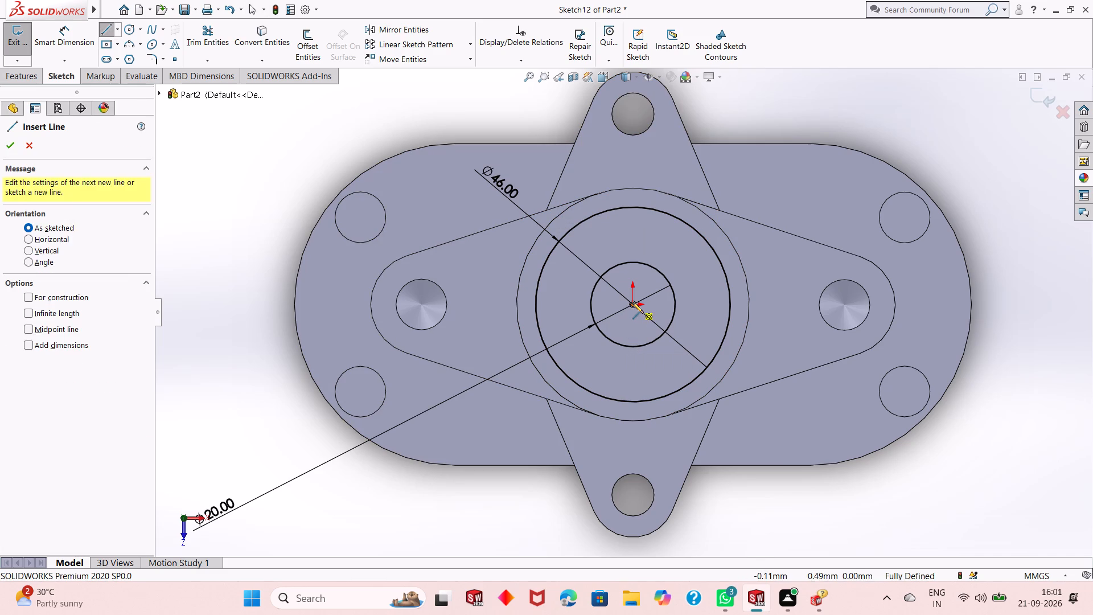
click(632, 192)
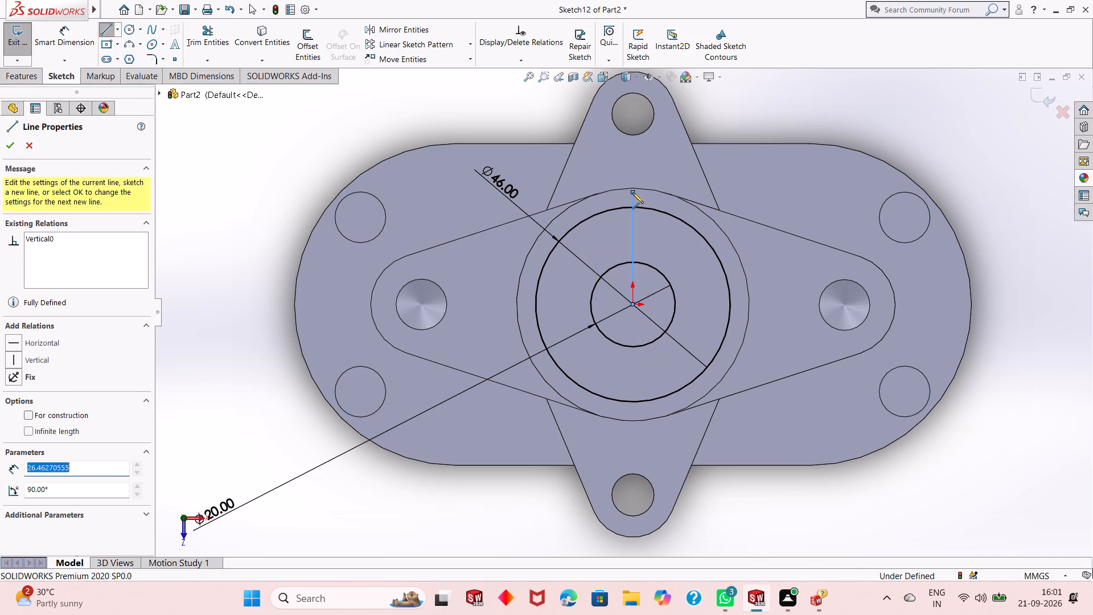
right_click(632, 192)
click(648, 197)
Offset the vertical sketch line bi-directionally by 2.5 mm.
click(633, 239)
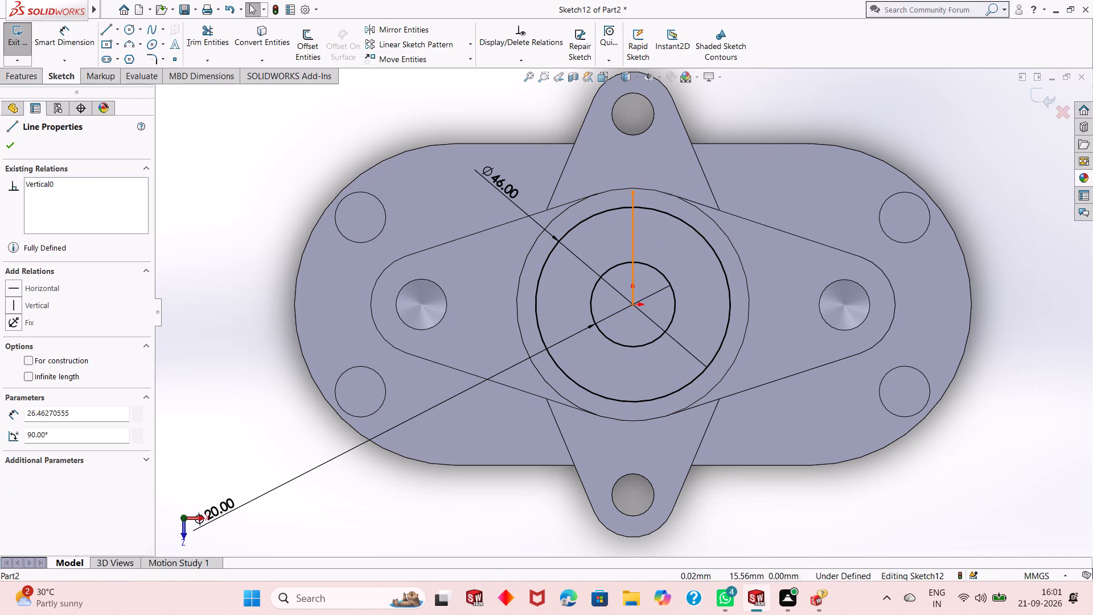
click(306, 45)
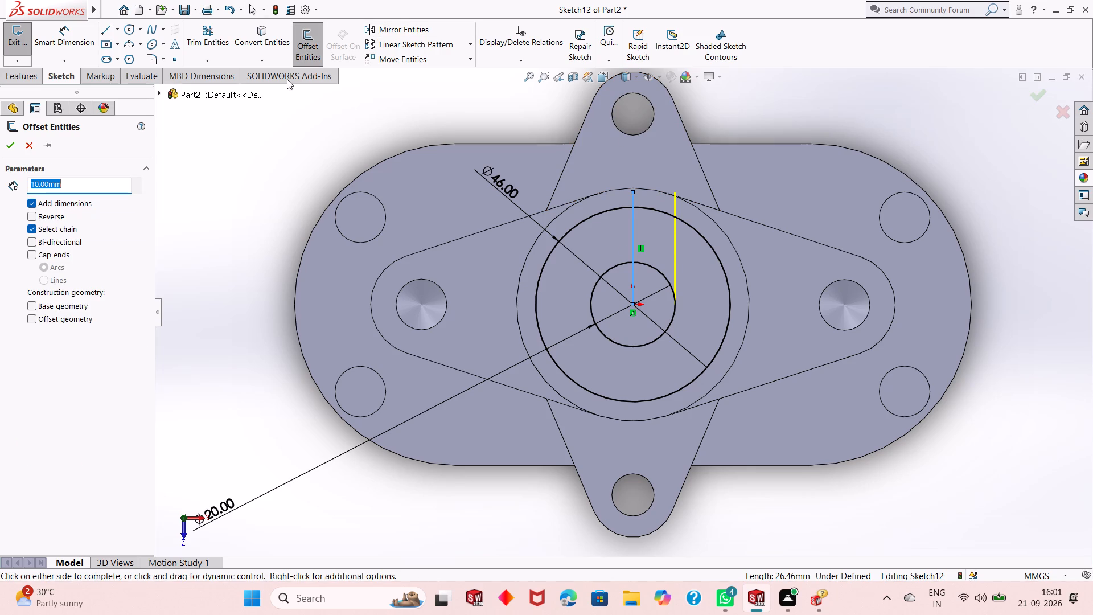
click(37, 239)
double_click(63, 183)
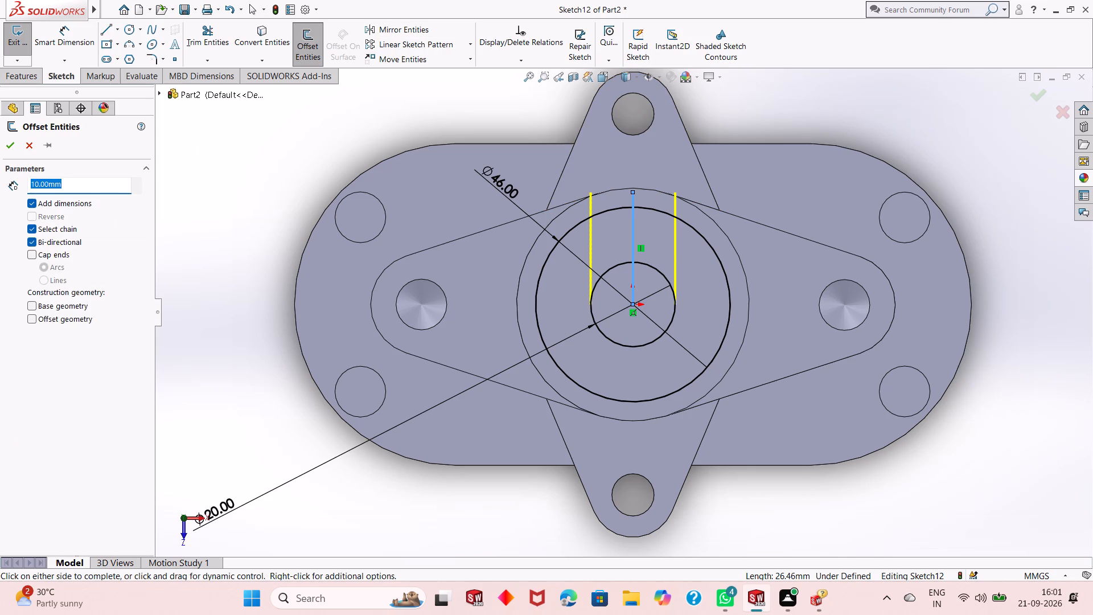
text(2.5)
key(Return)
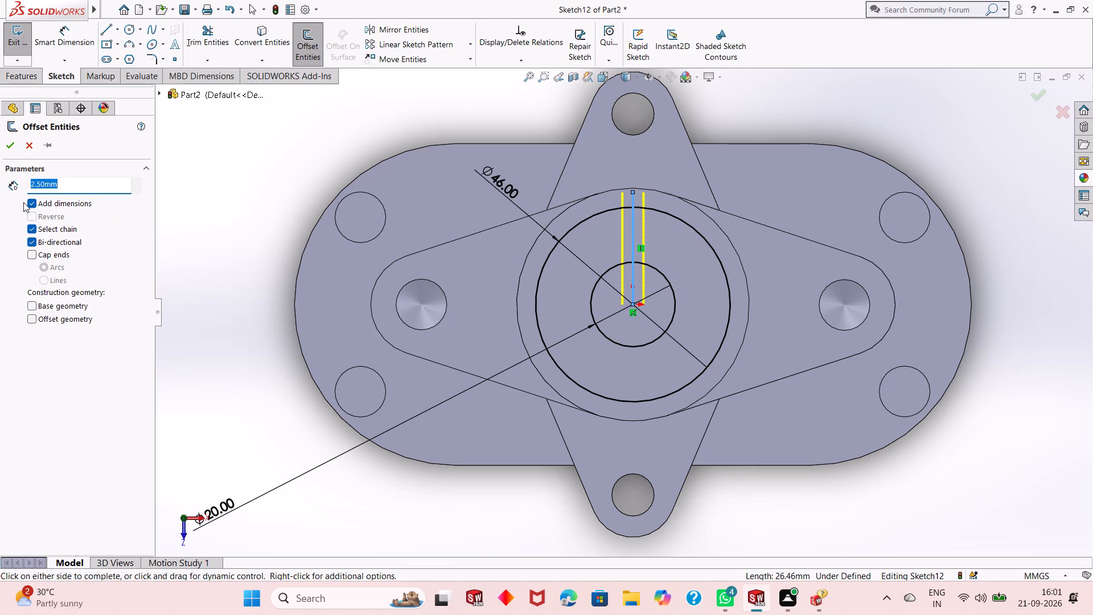
click(7, 148)
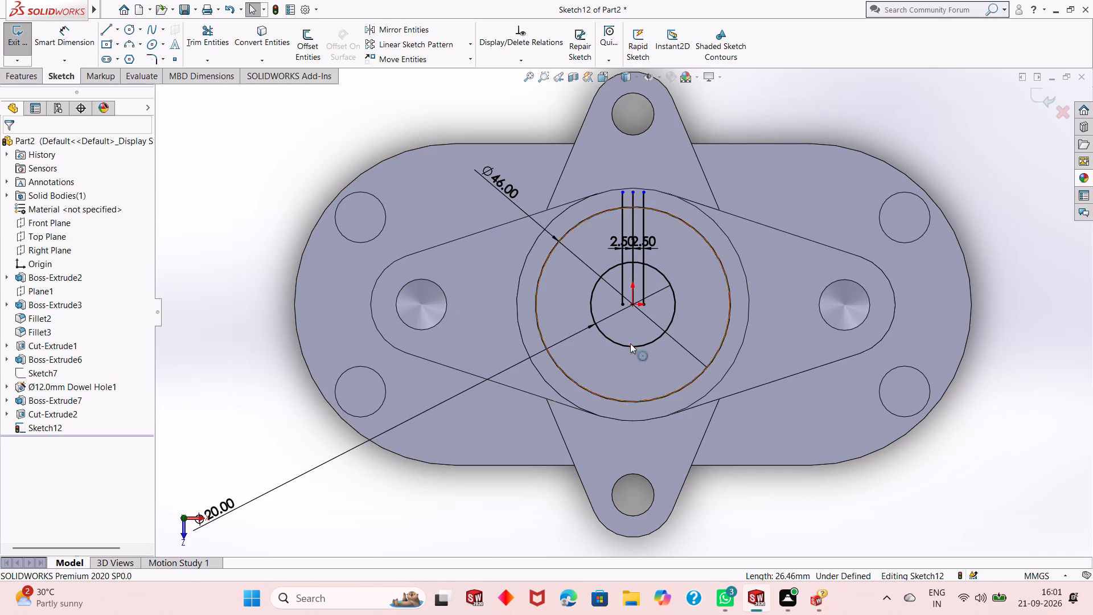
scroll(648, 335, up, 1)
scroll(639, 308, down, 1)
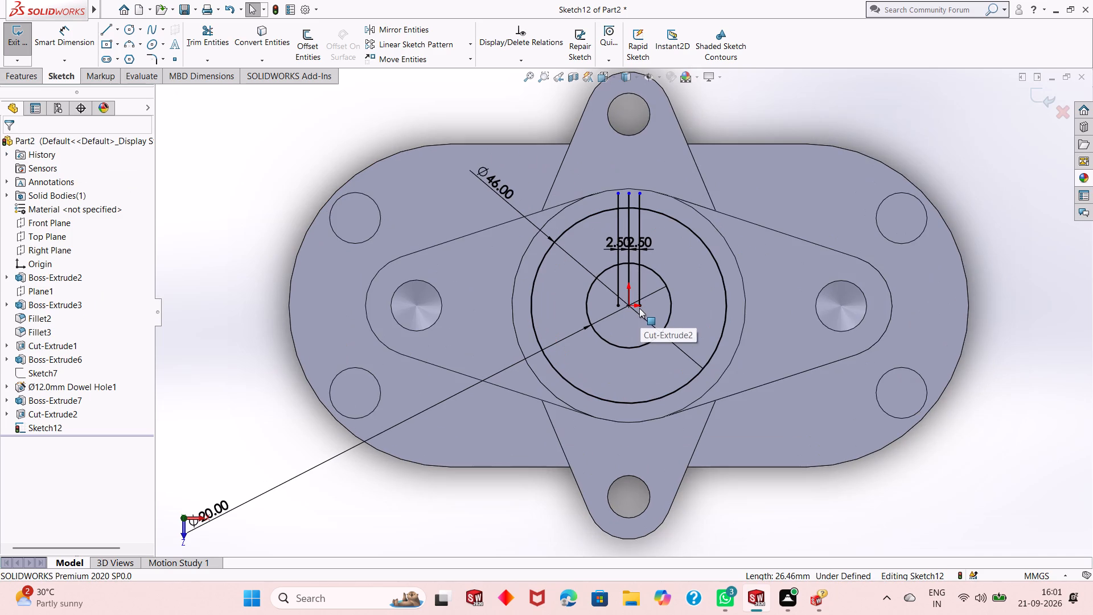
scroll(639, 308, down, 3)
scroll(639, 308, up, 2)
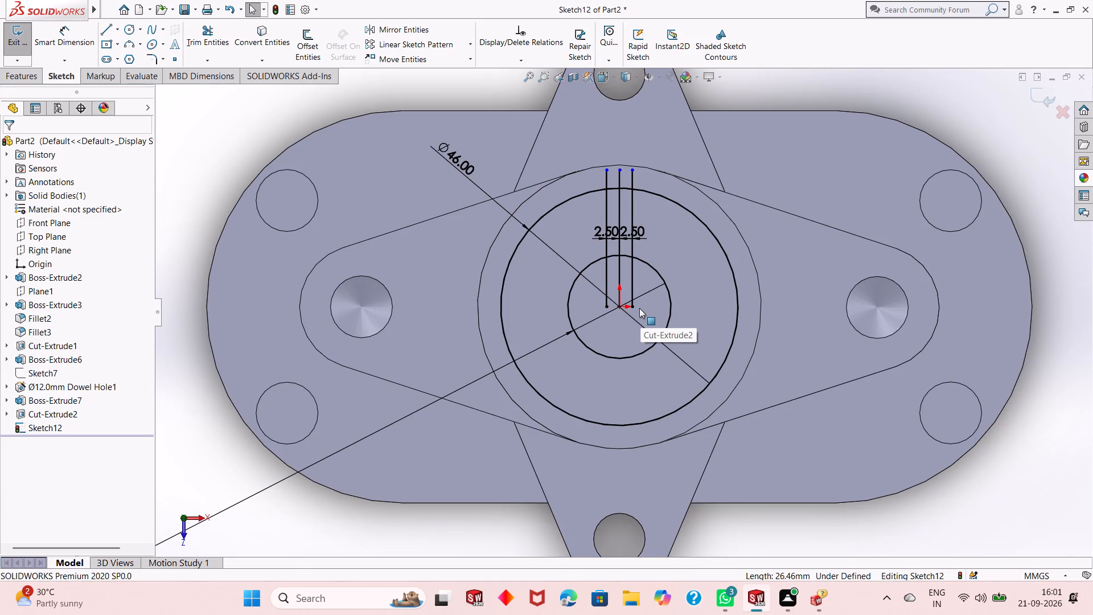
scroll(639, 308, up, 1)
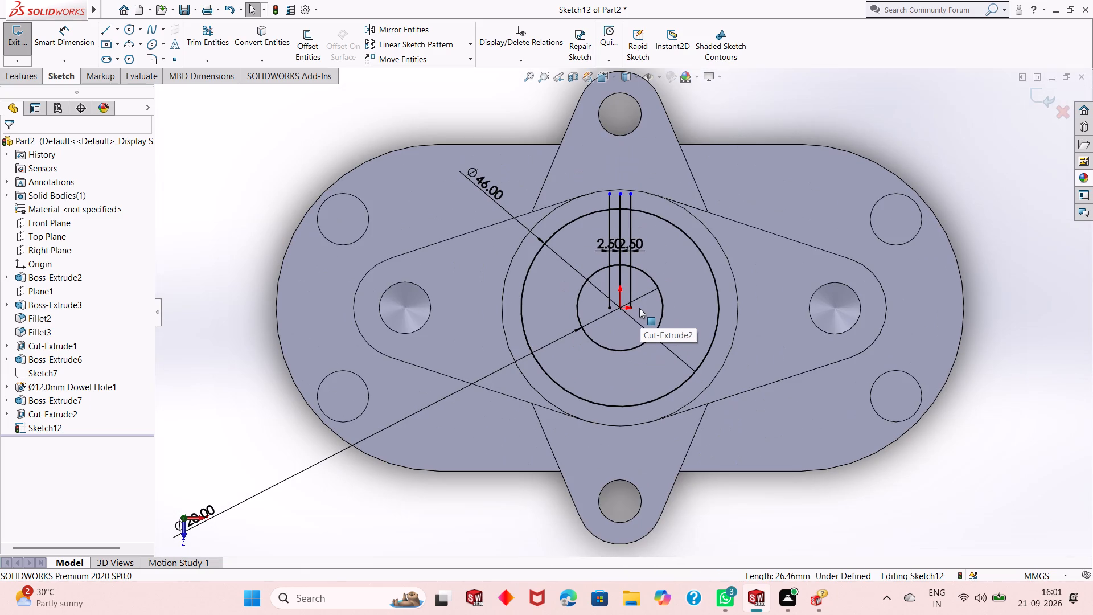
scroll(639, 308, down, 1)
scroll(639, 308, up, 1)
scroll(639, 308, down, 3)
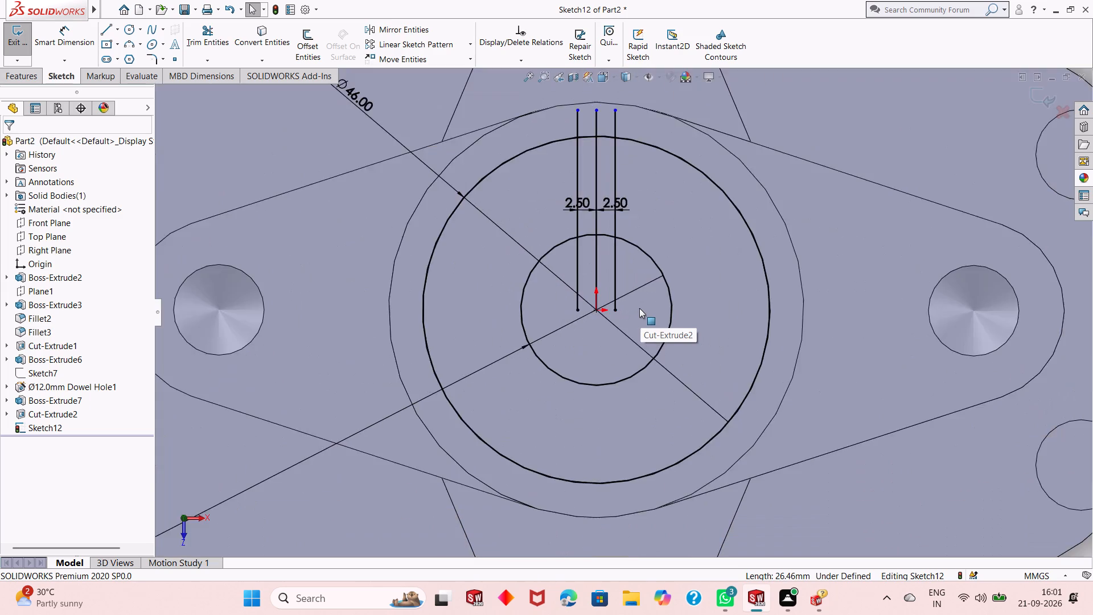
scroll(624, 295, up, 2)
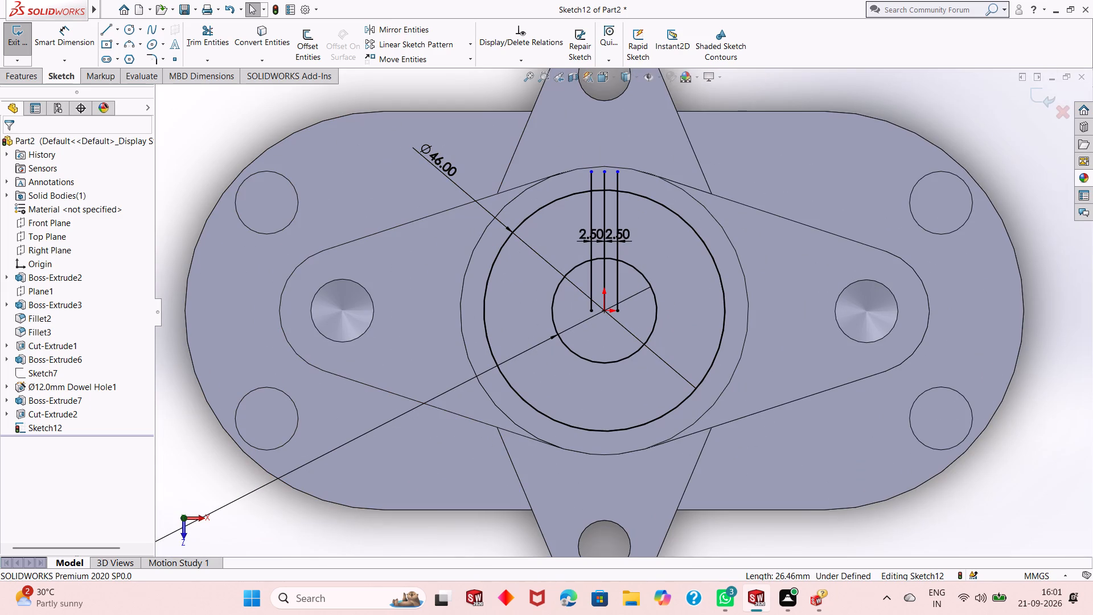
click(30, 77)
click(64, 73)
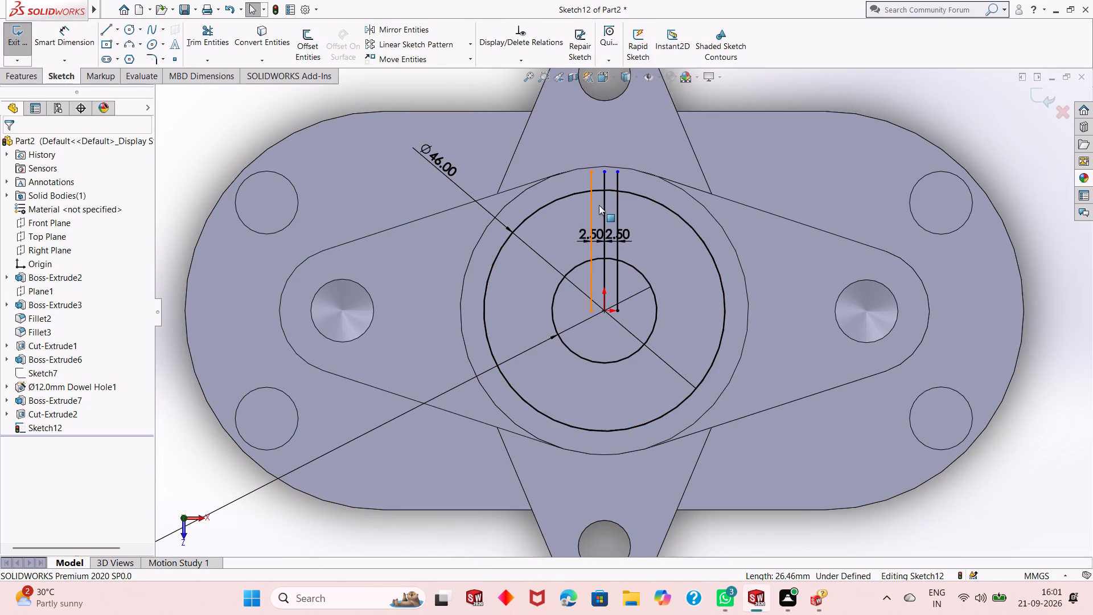
Delete the original centre line between the two offset lines.
scroll(603, 204, down, 2)
right_click(609, 241)
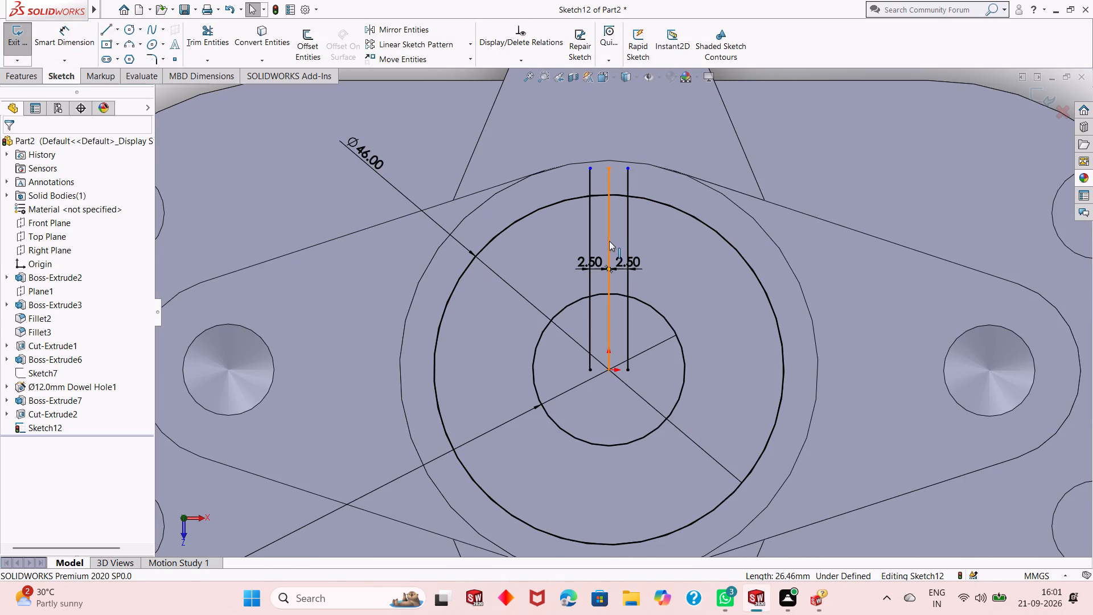
click(643, 413)
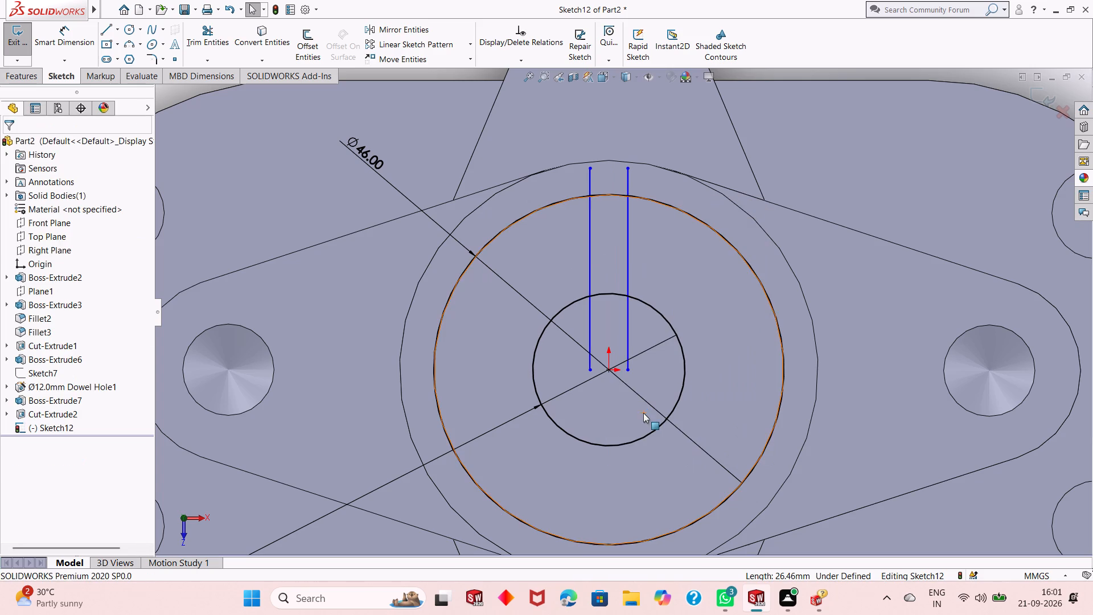
Trim both offset lines inside the 20 mm circle and beyond the 46 mm circle.
click(209, 44)
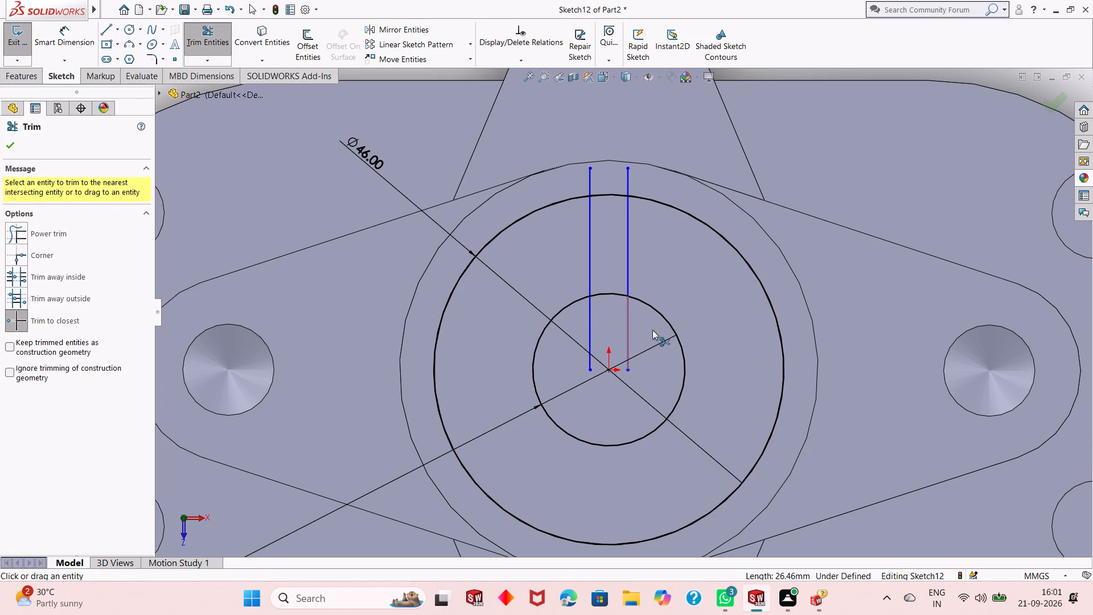
click(627, 336)
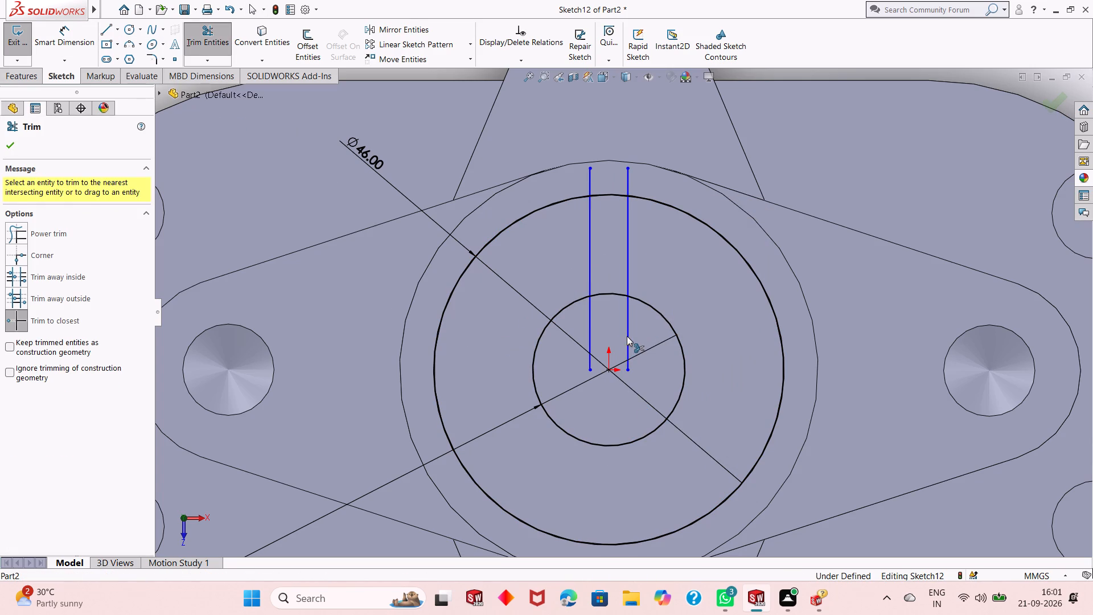
click(590, 330)
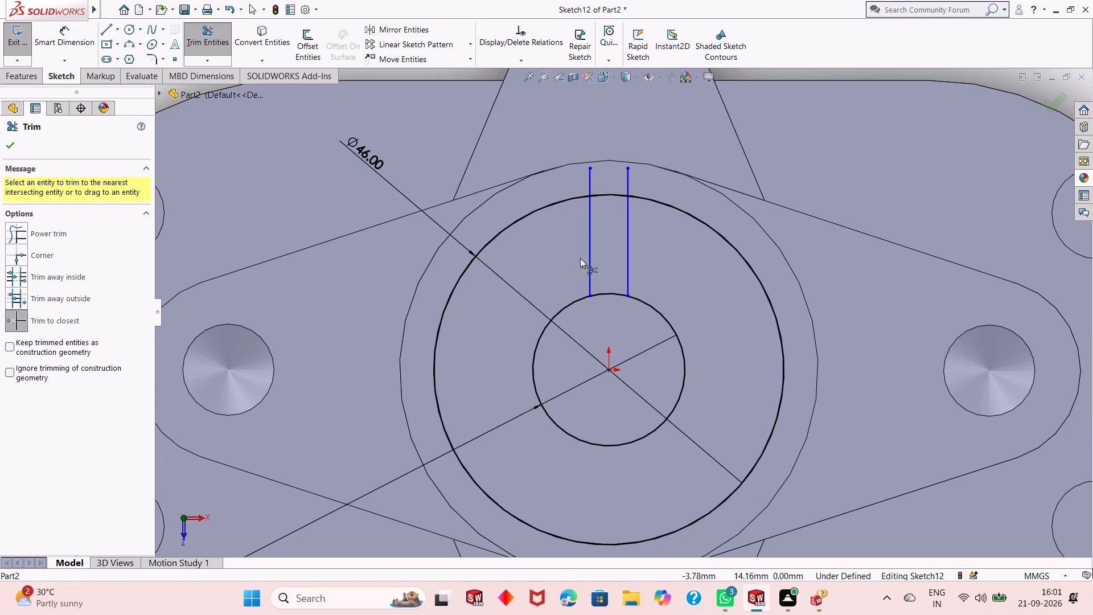
click(587, 177)
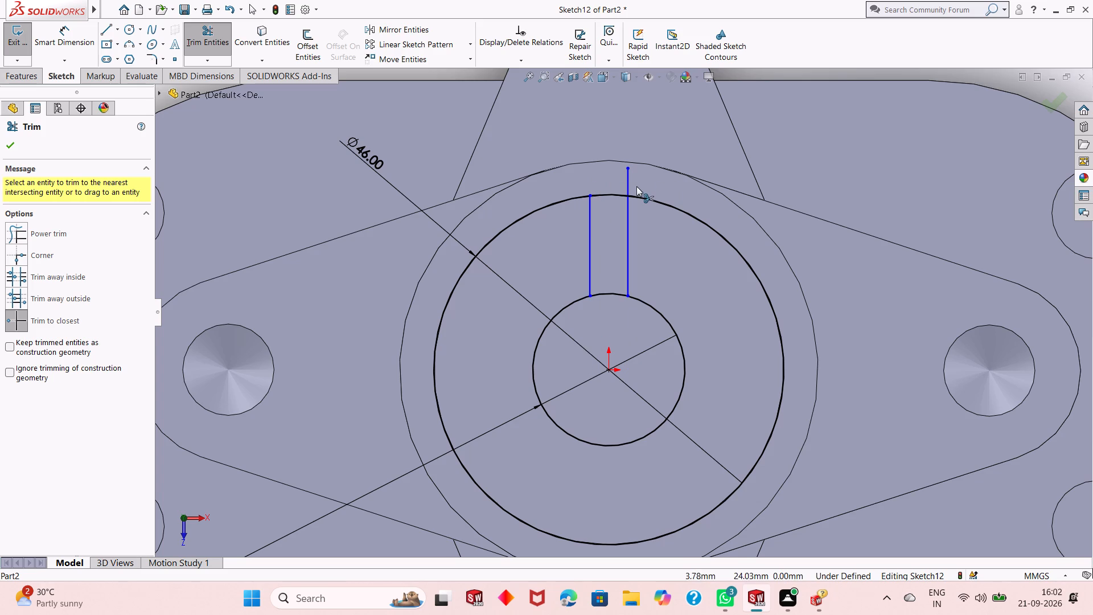
click(629, 183)
scroll(619, 236, down, 3)
scroll(619, 236, up, 3)
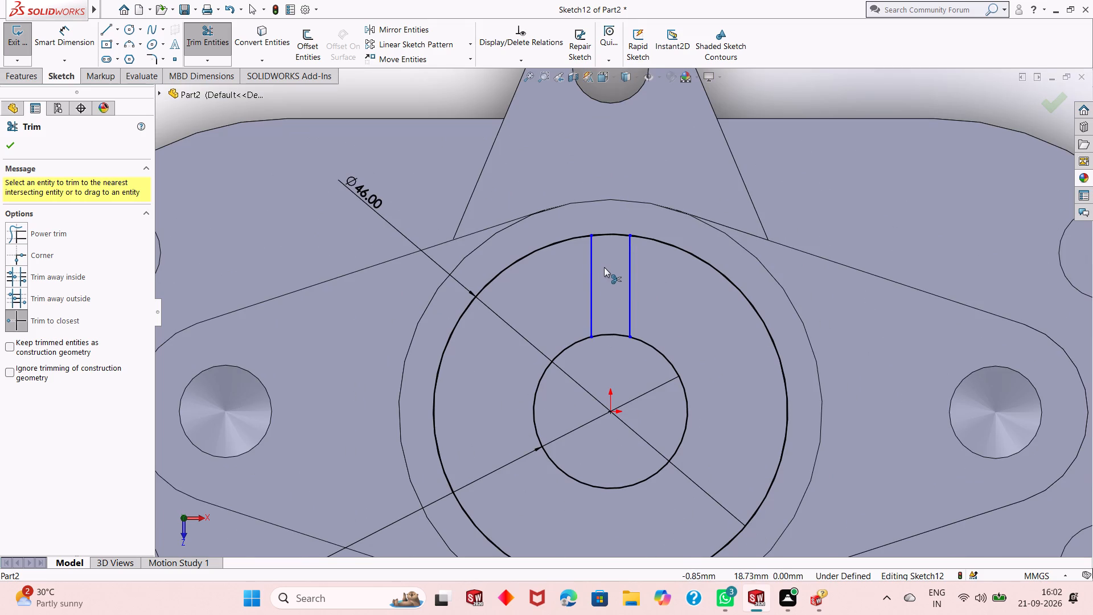
scroll(602, 235, down, 2)
scroll(626, 326, up, 2)
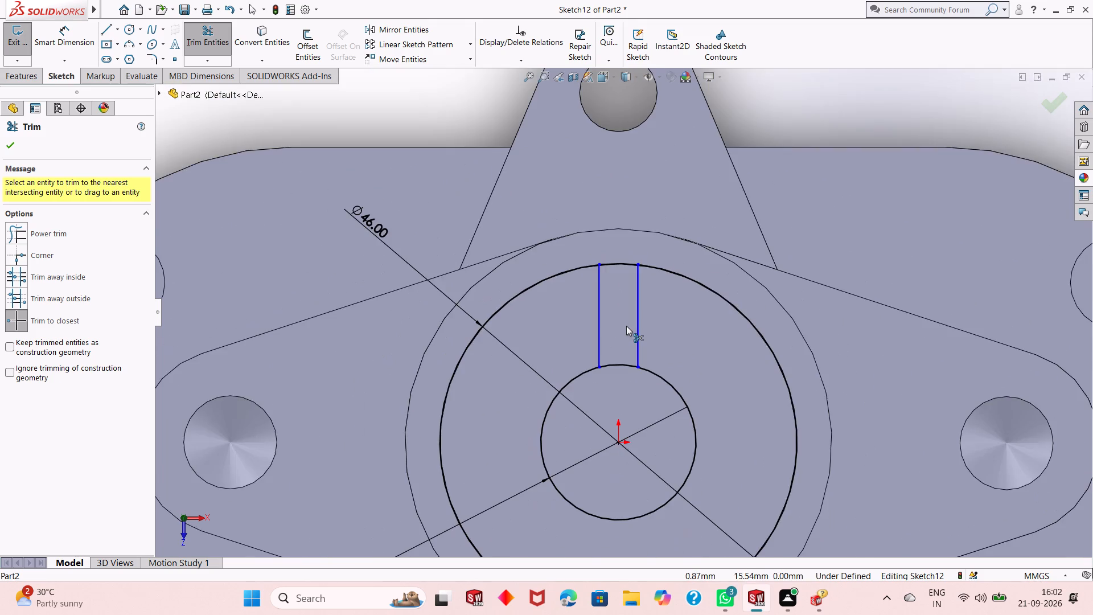
scroll(613, 278, down, 11)
scroll(611, 280, up, 13)
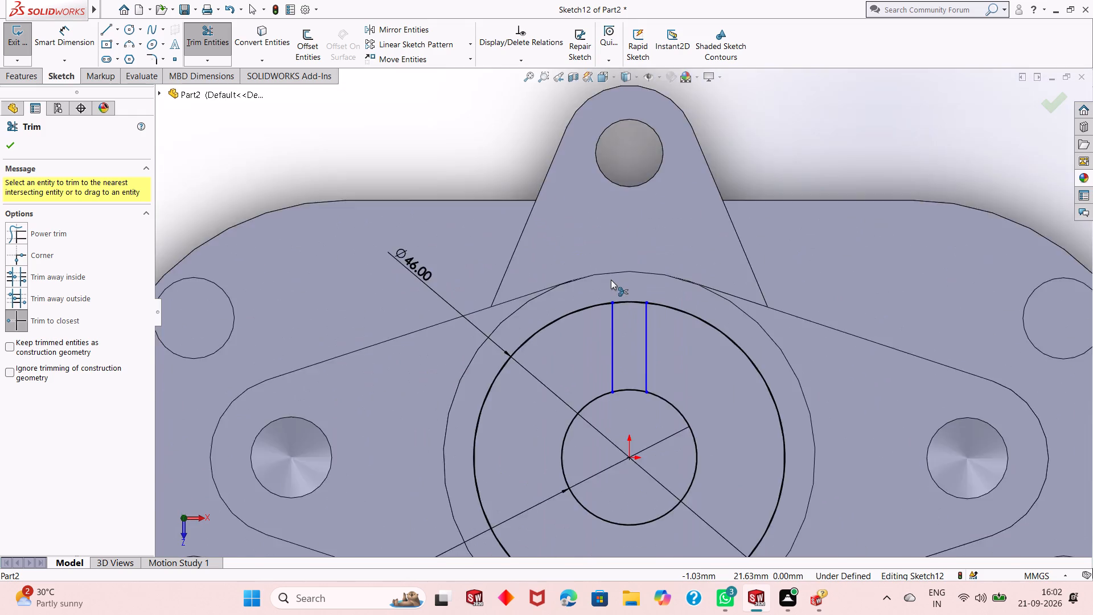
scroll(619, 379, down, 1)
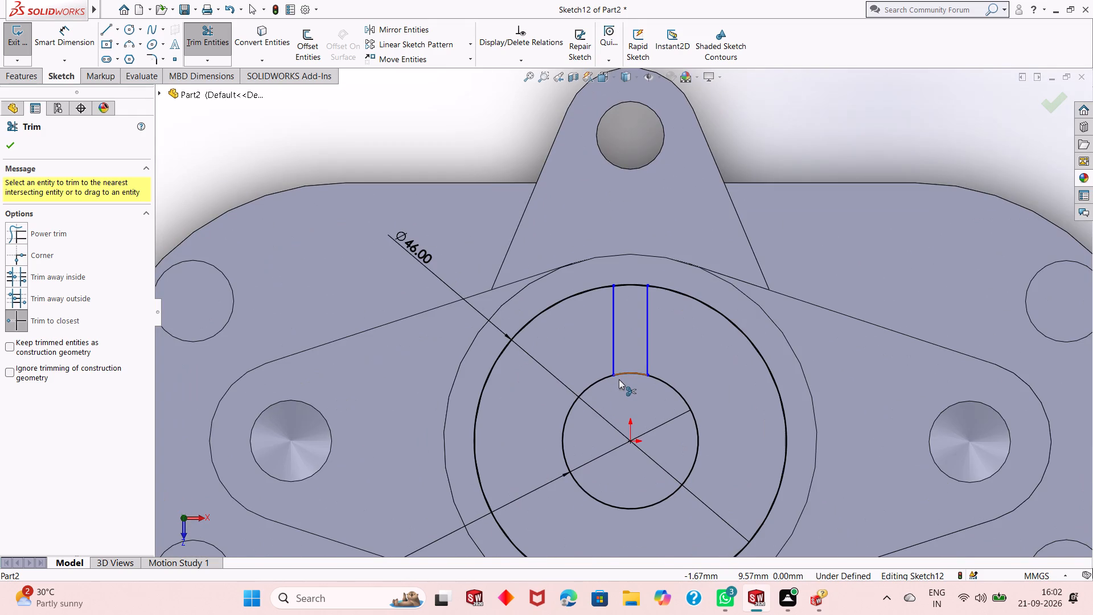
scroll(619, 379, down, 2)
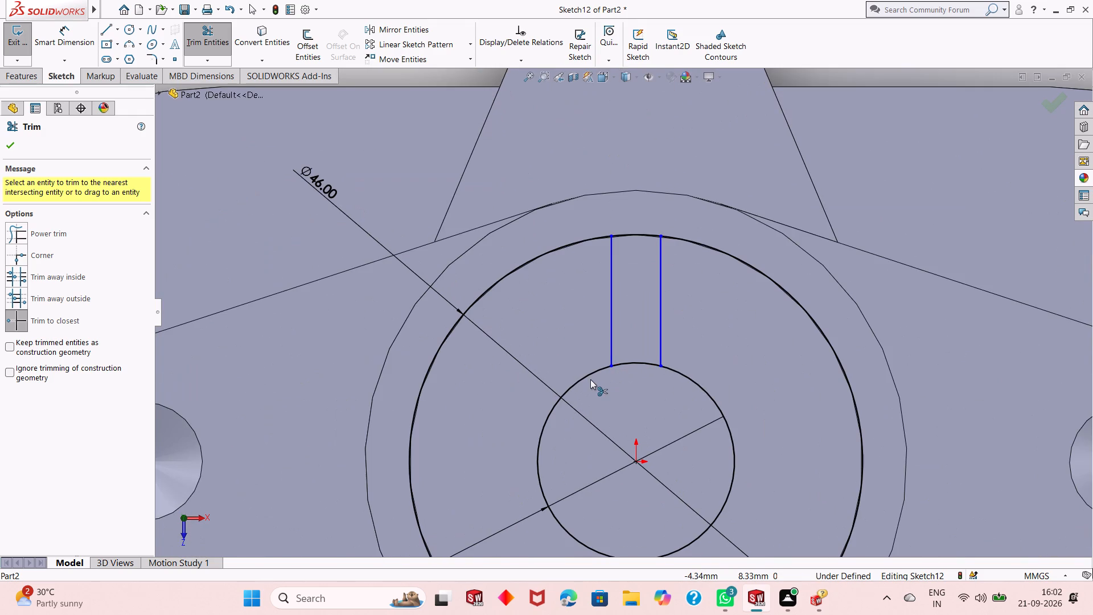
key(Escape)
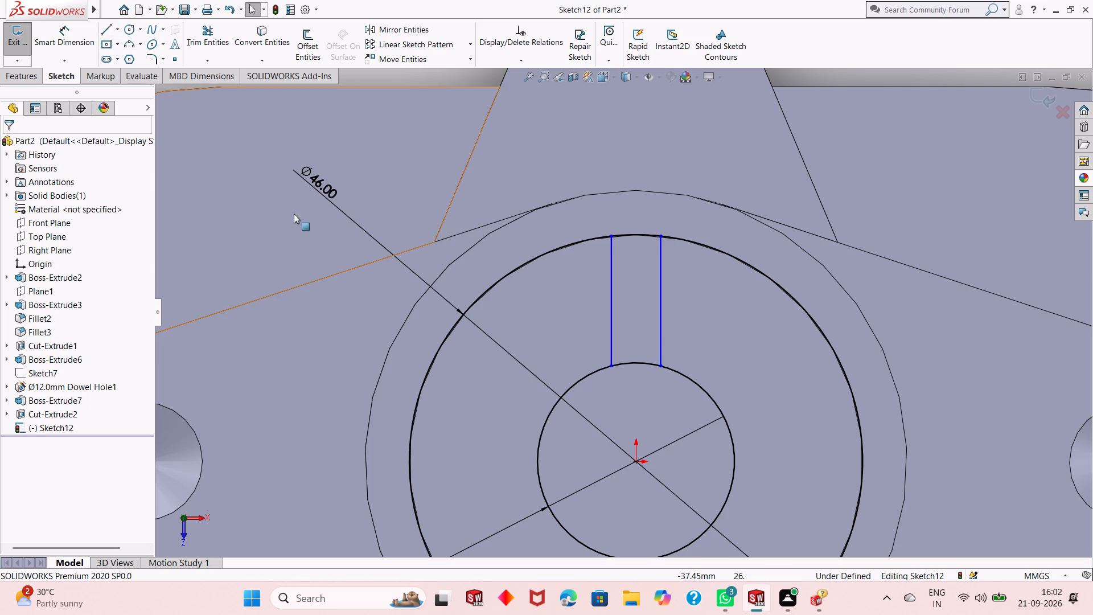
Circular-pattern the two trimmed rib lines about the origin as 4 equally spaced instances over 360 degrees.
click(611, 314)
ctrl+click(662, 297)
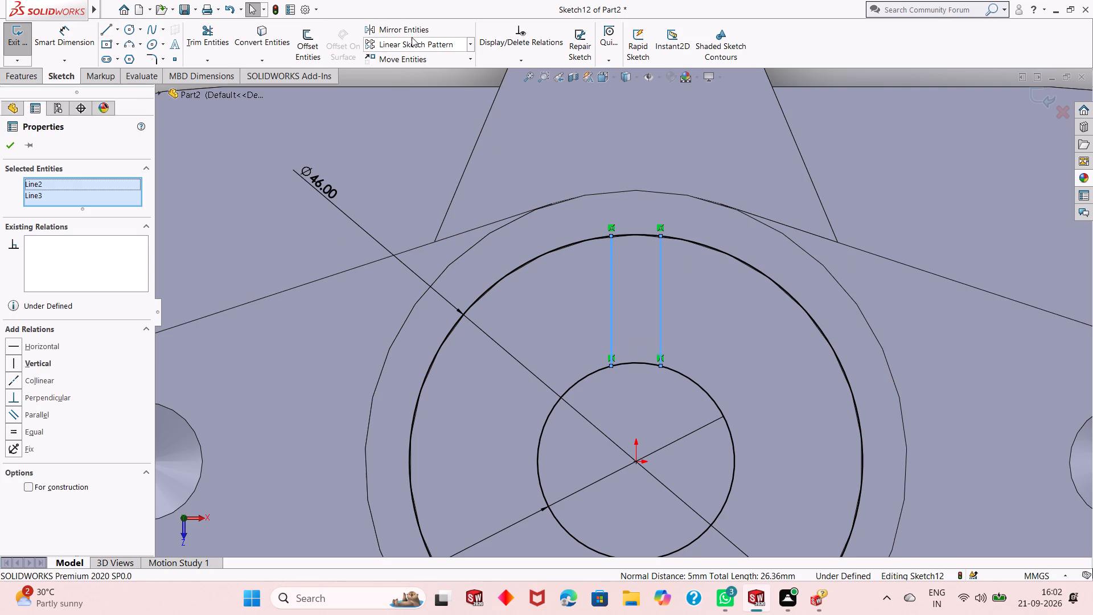
click(472, 40)
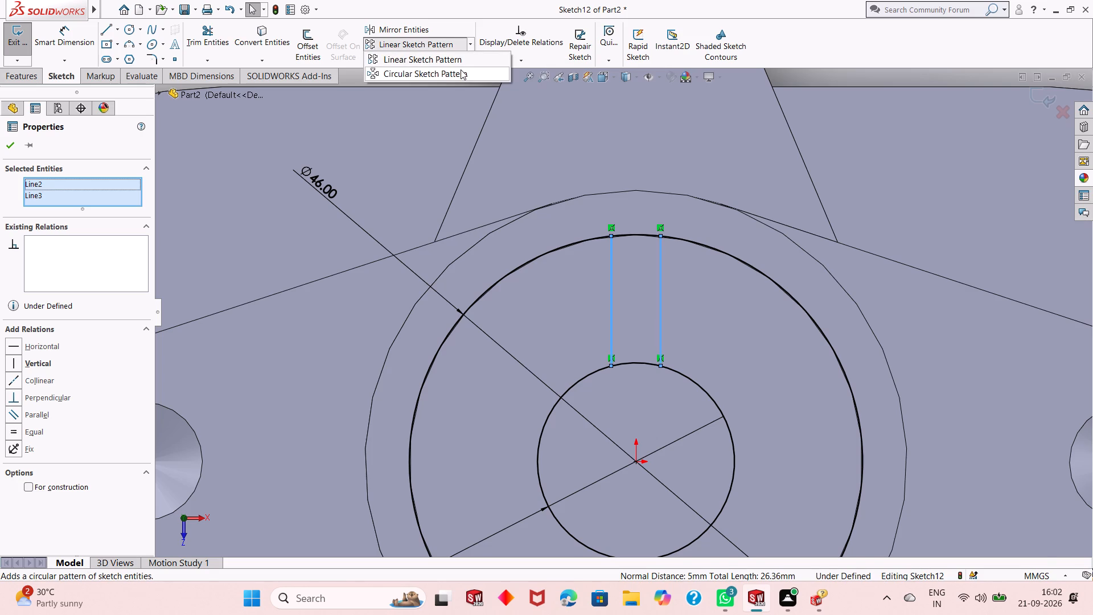
click(461, 69)
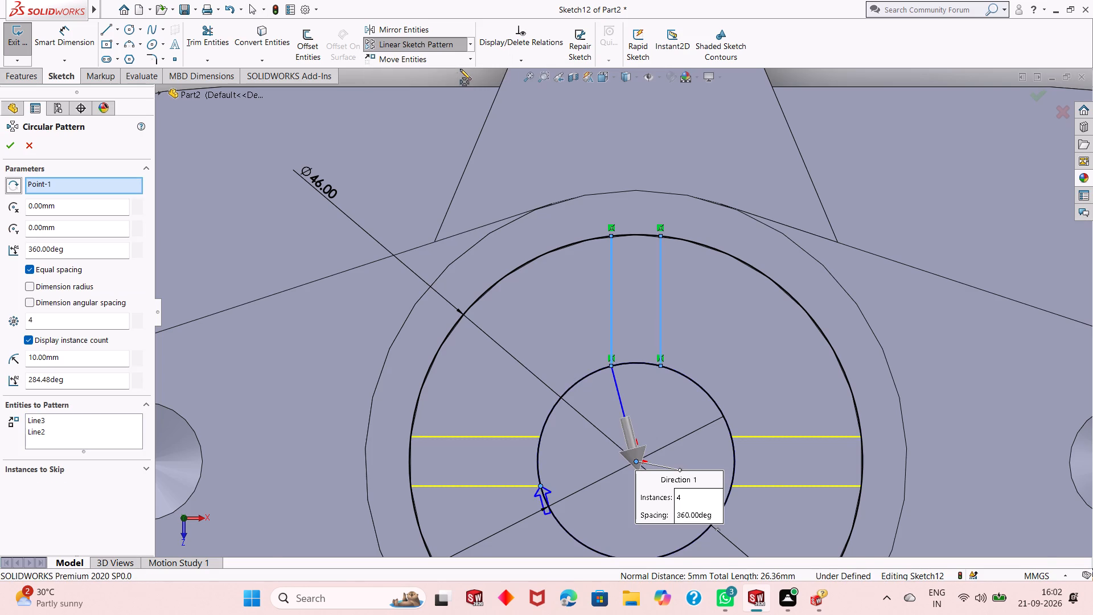
scroll(576, 294, up, 2)
scroll(622, 399, up, 2)
scroll(655, 449, down, 2)
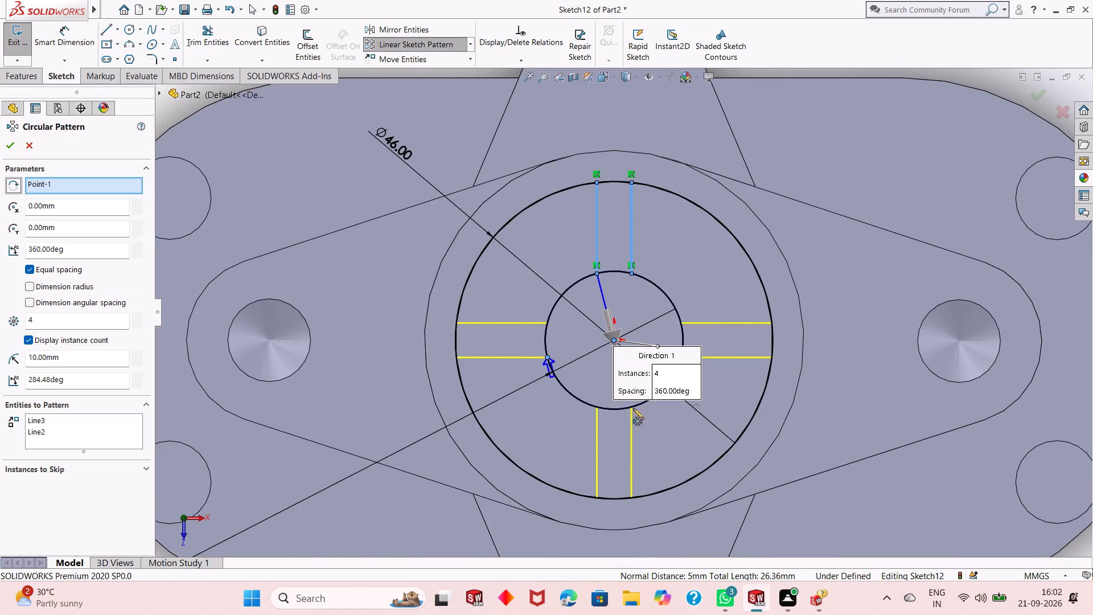
click(5, 149)
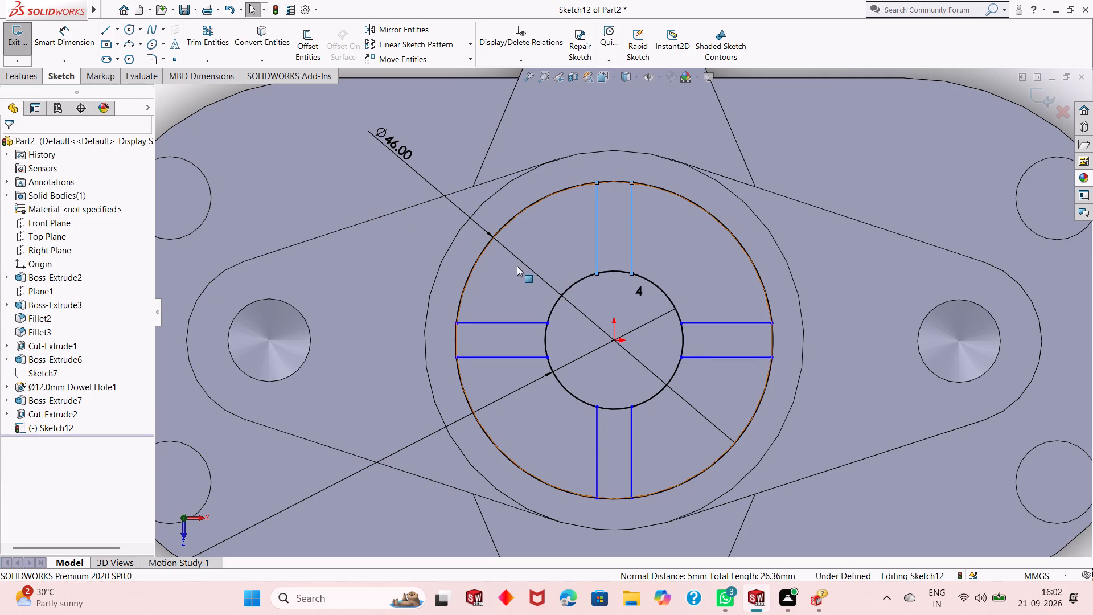
scroll(556, 301, up, 1)
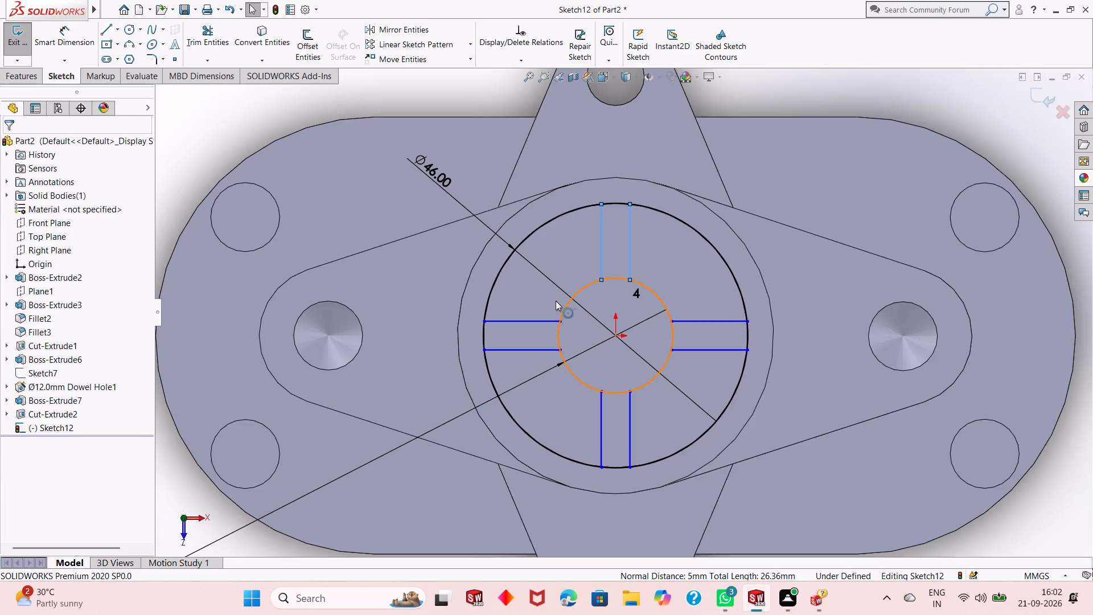
scroll(561, 301, up, 2)
click(502, 128)
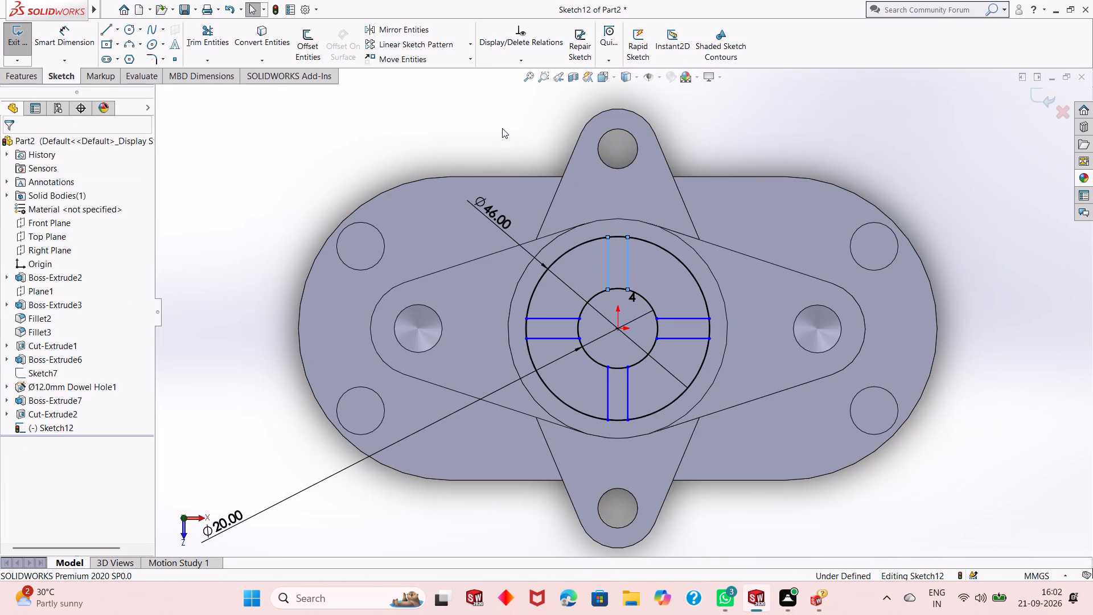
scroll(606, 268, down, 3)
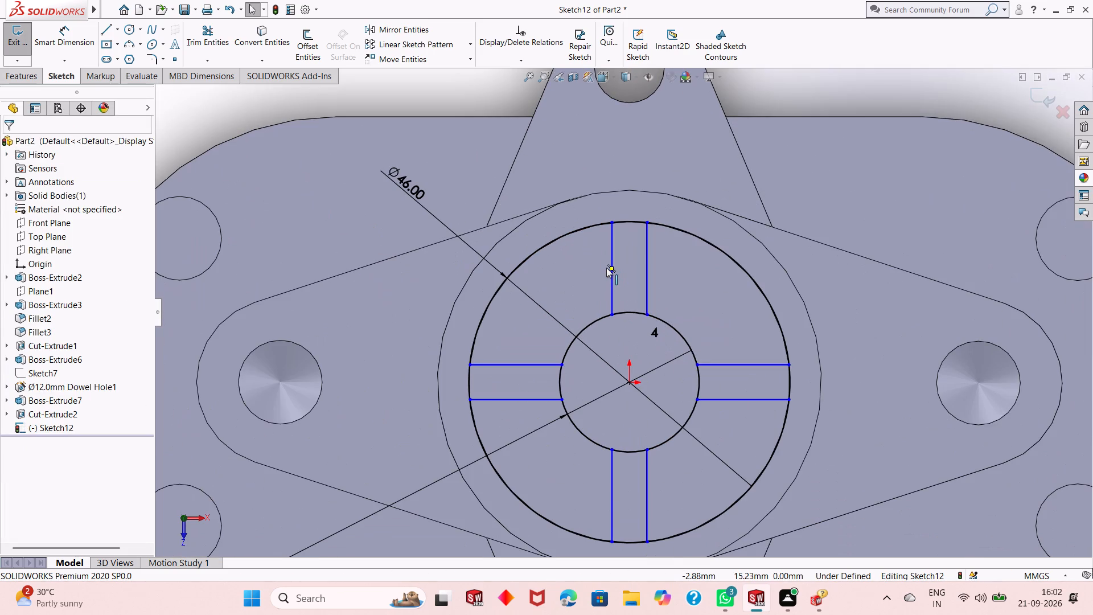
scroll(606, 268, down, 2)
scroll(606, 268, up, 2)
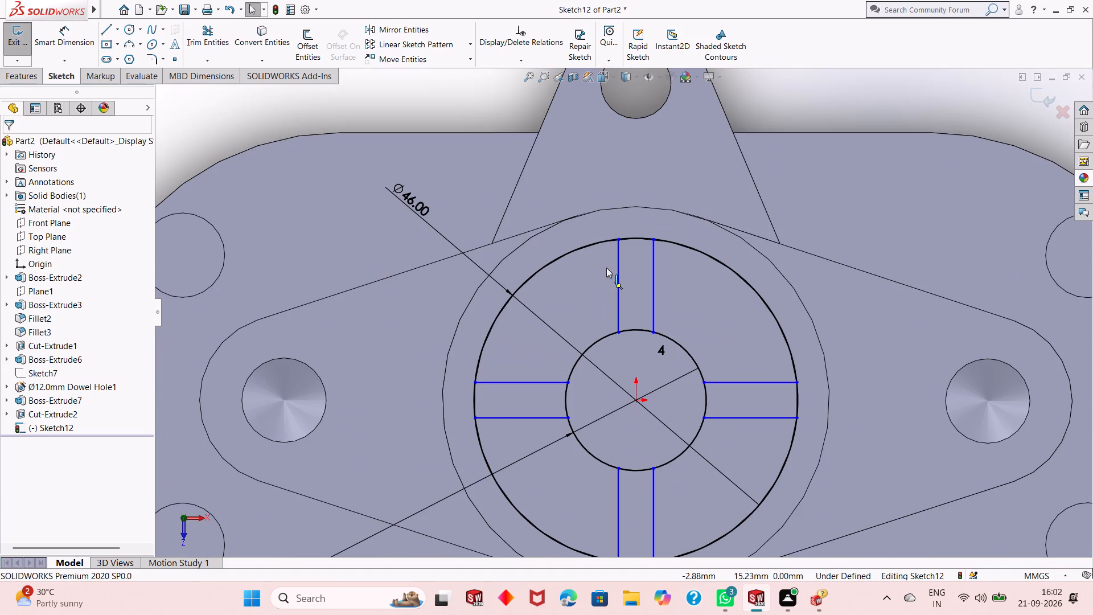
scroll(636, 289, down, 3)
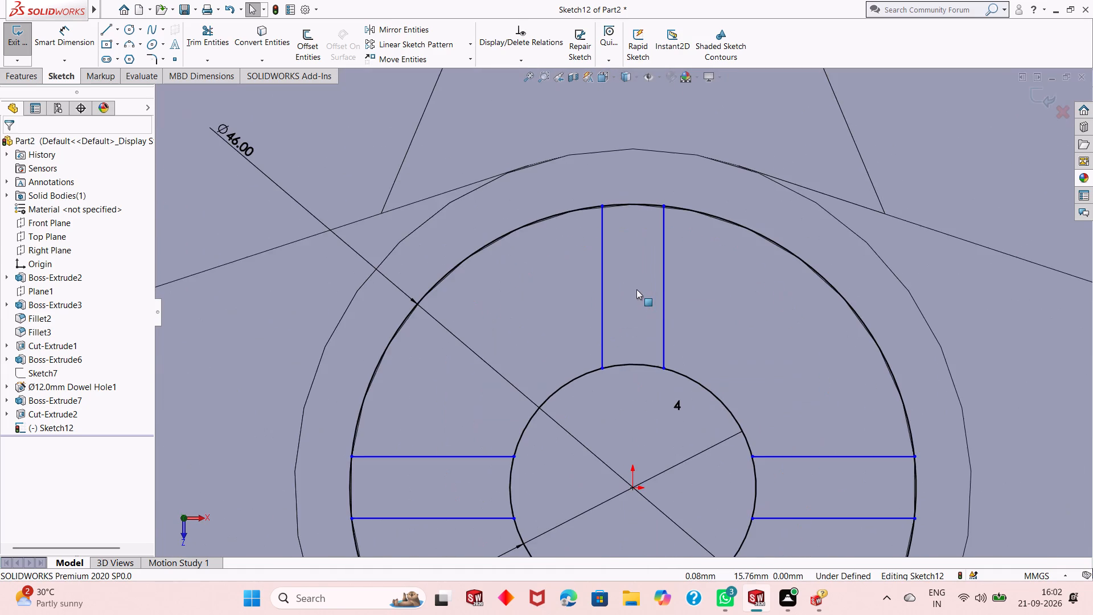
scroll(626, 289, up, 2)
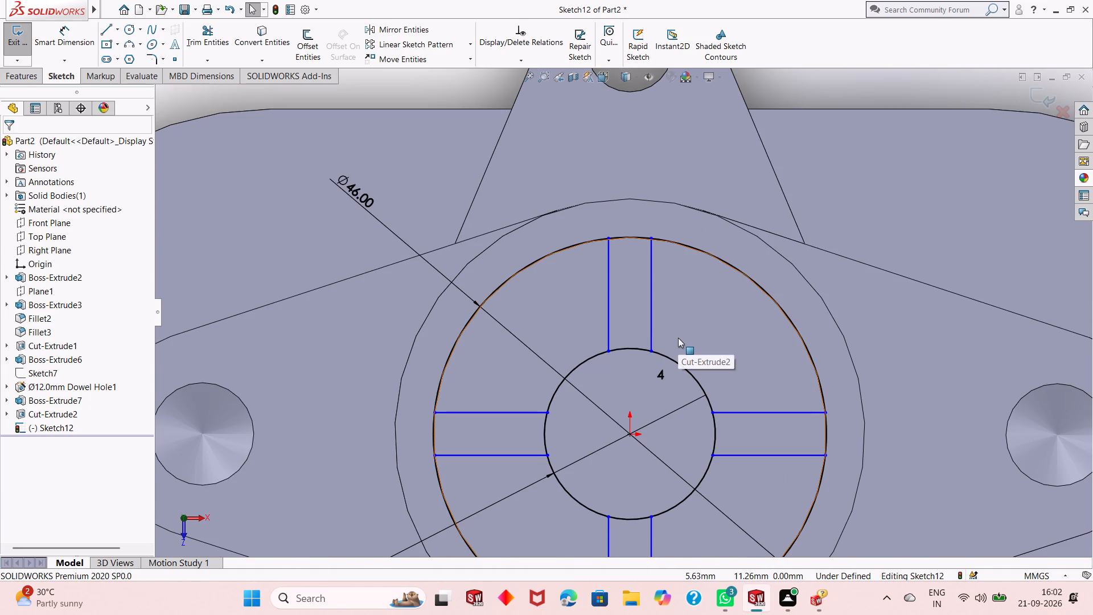
Examine the patterned rib lines between the 20 mm and 46 mm circles.
scroll(658, 335, down, 3)
scroll(601, 302, up, 3)
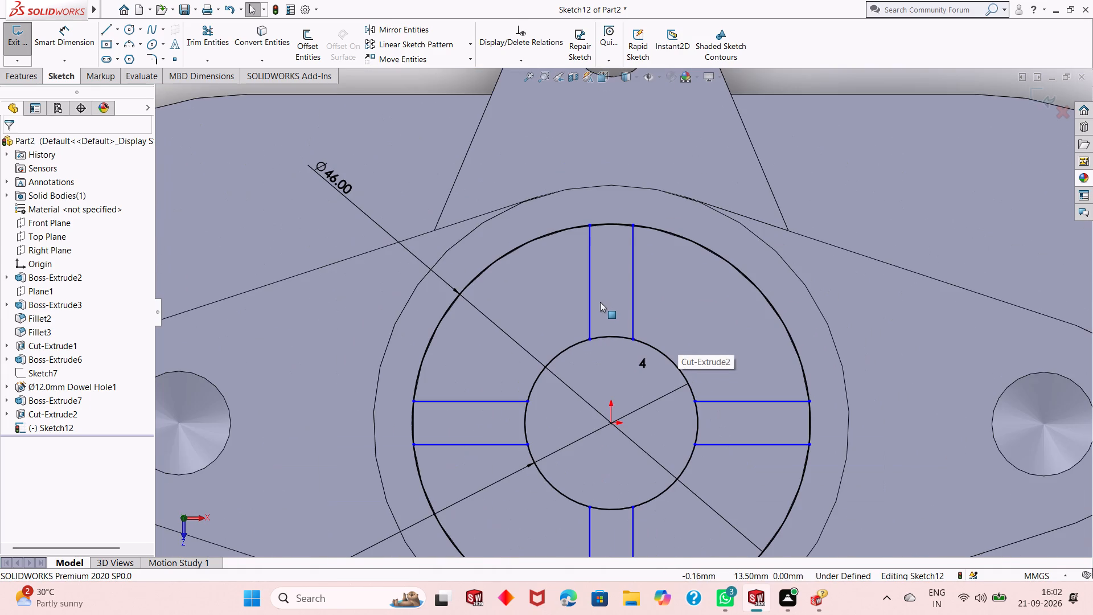
scroll(621, 296, down, 2)
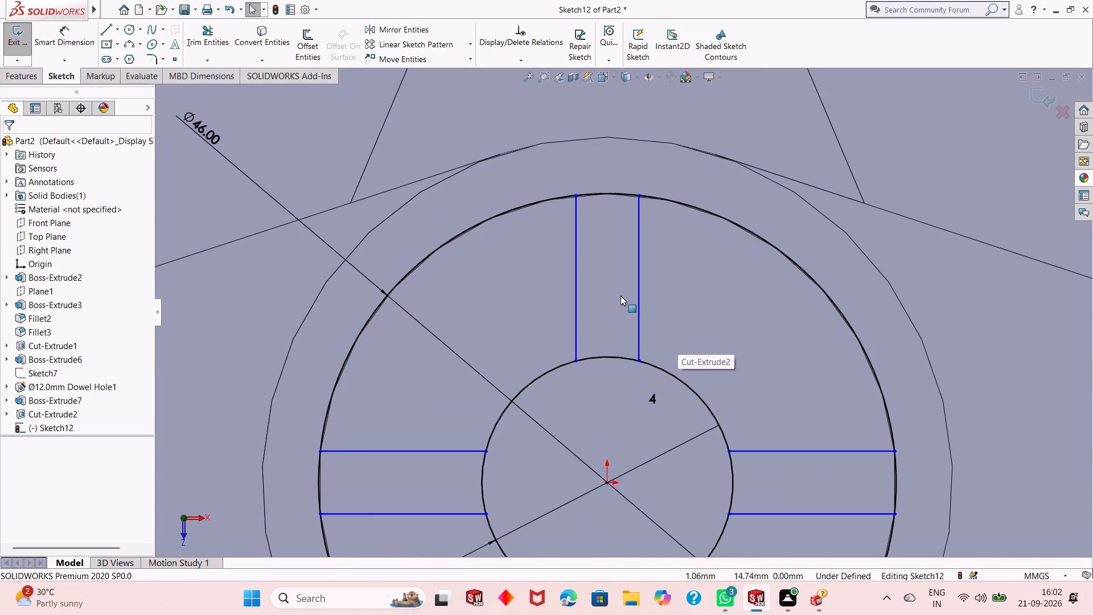
scroll(621, 296, down, 2)
scroll(621, 296, up, 2)
scroll(612, 295, down, 2)
scroll(612, 295, up, 2)
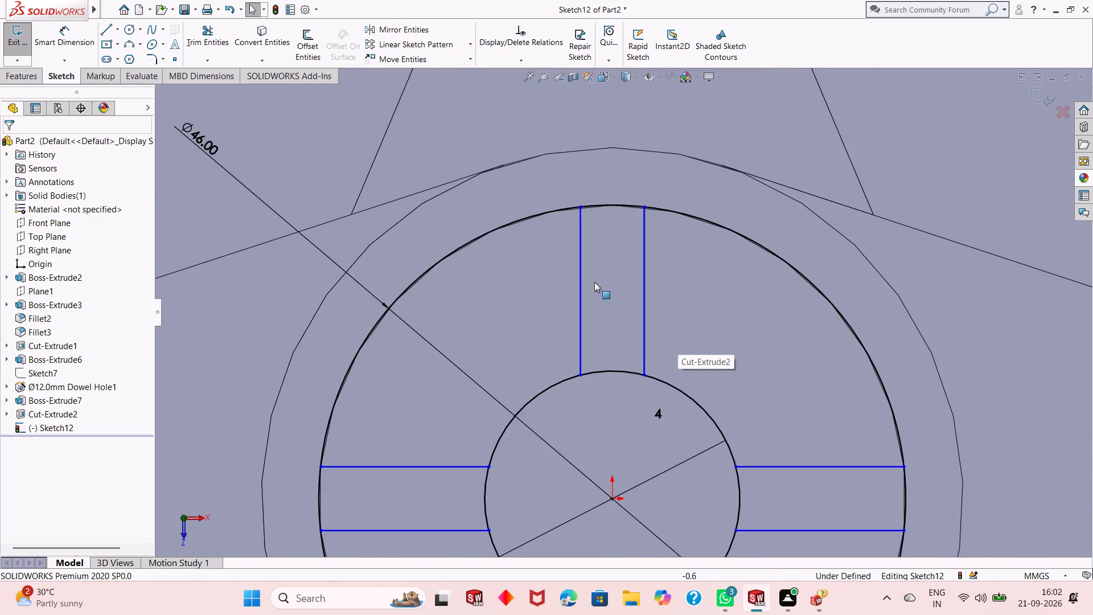
scroll(586, 275, up, 4)
scroll(648, 345, down, 1)
scroll(648, 345, up, 4)
scroll(612, 311, down, 9)
scroll(628, 302, up, 3)
scroll(621, 367, up, 3)
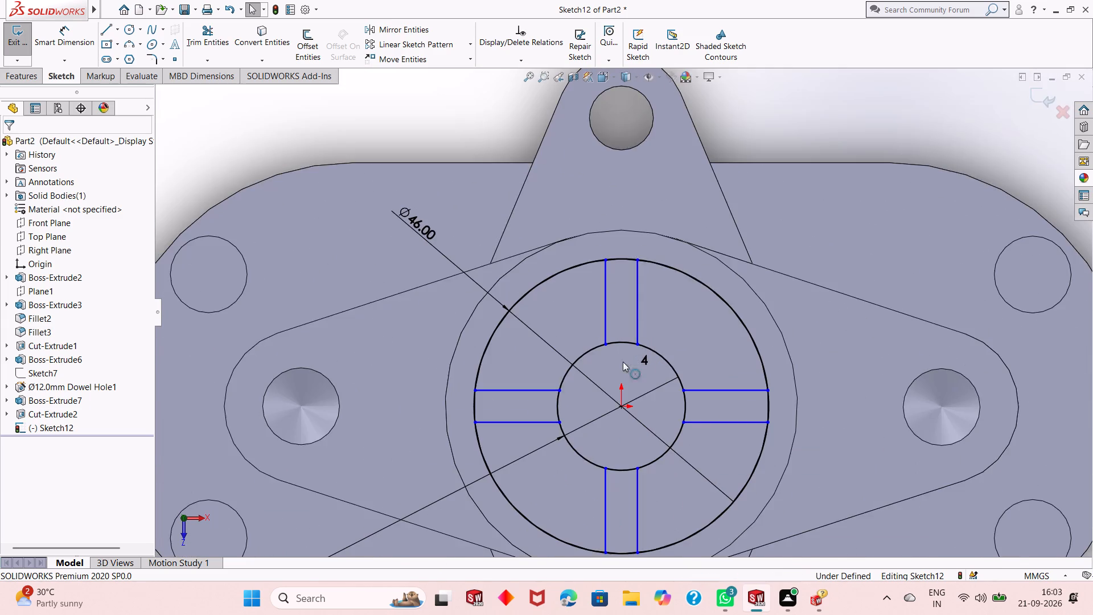
Dimension the width of the upper rib between its two vertical lines.
scroll(637, 395, down, 3)
scroll(609, 289, down, 2)
scroll(611, 248, up, 2)
scroll(630, 206, down, 2)
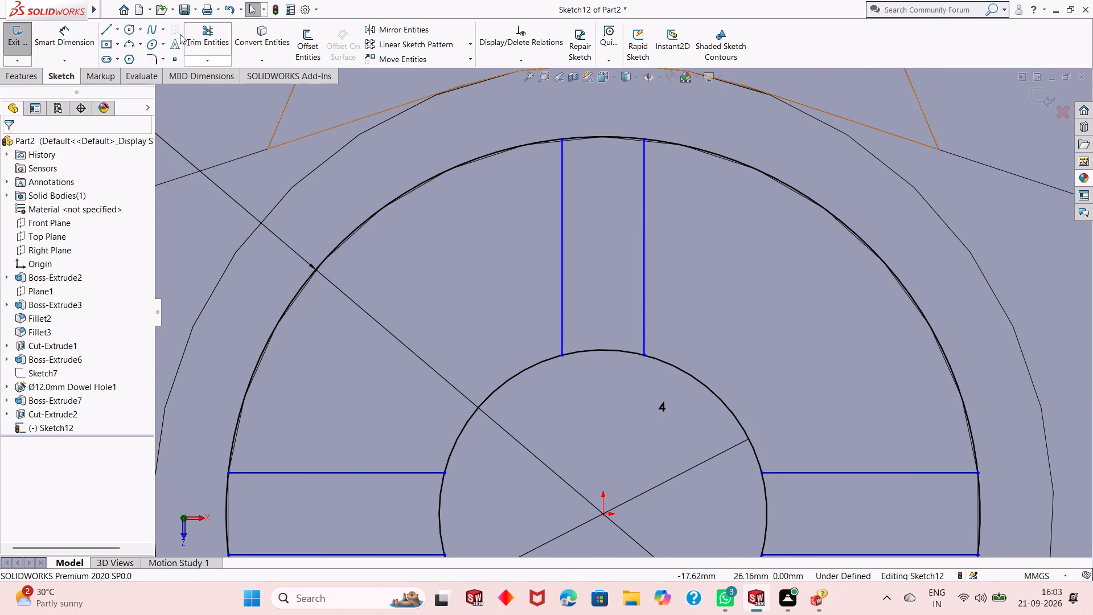
click(78, 43)
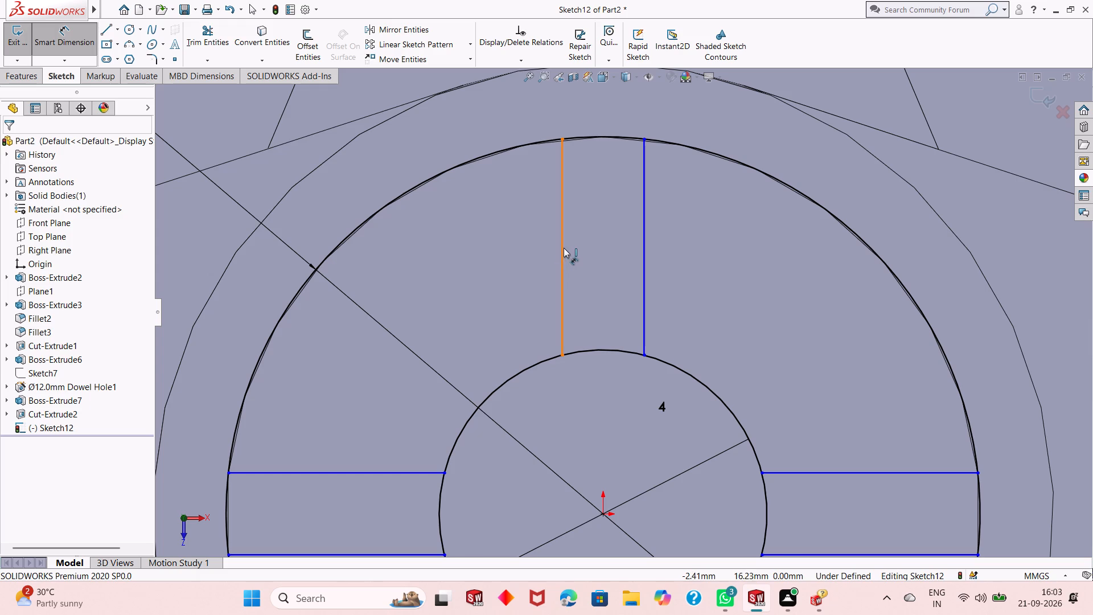
click(564, 248)
click(642, 236)
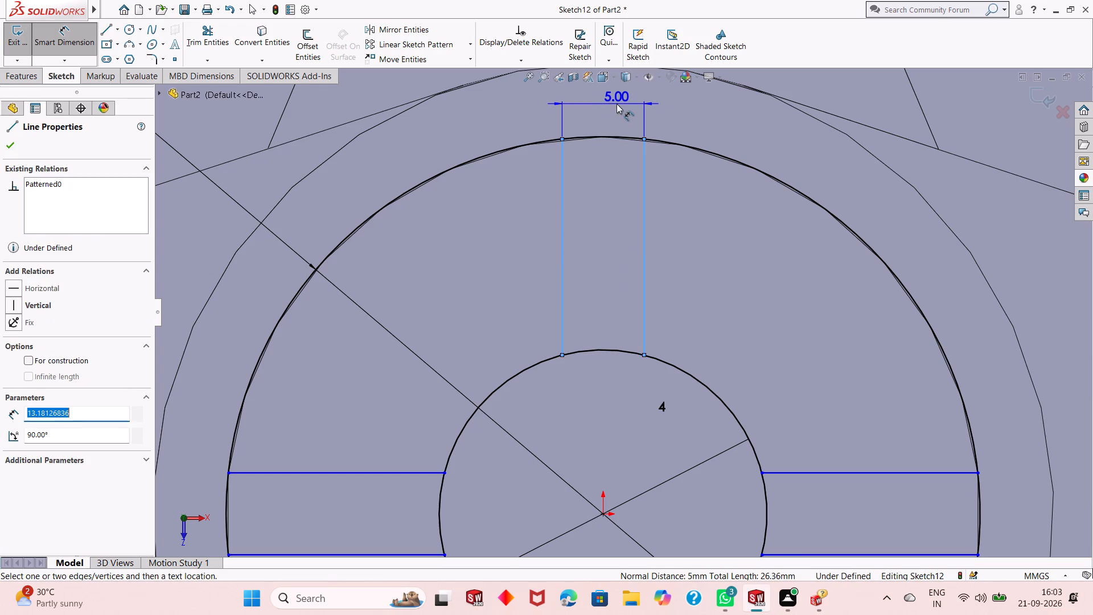
click(617, 103)
click(572, 87)
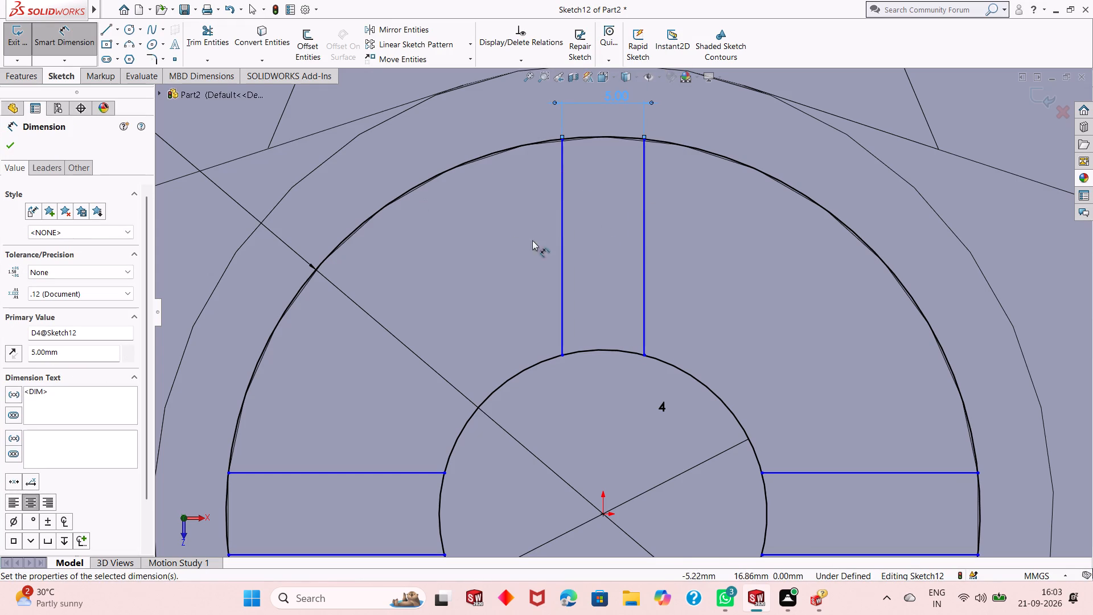
scroll(583, 248, up, 3)
right_click(583, 245)
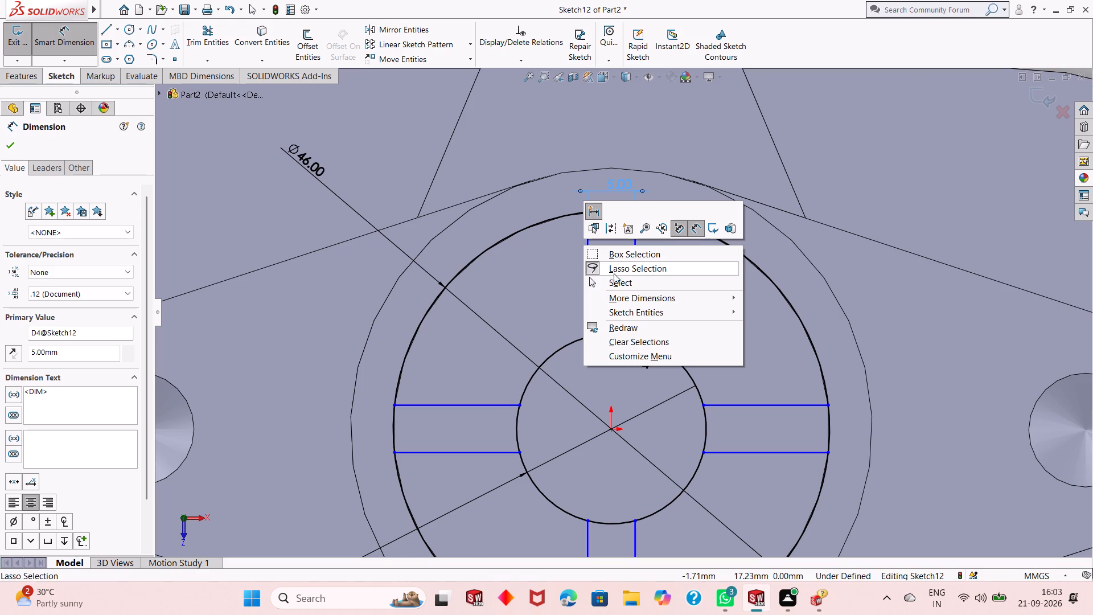
click(617, 280)
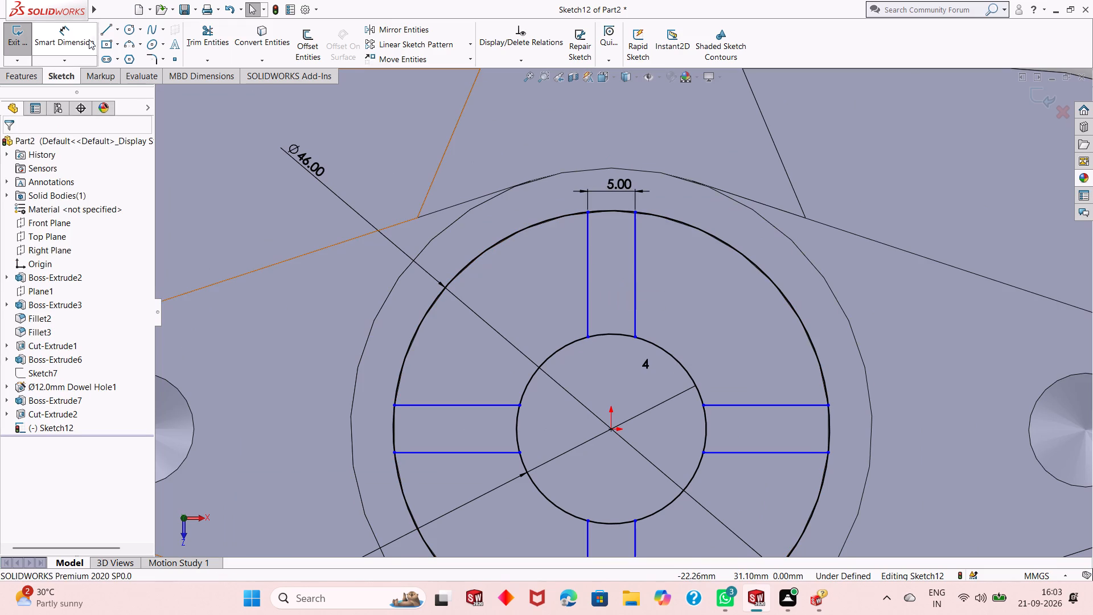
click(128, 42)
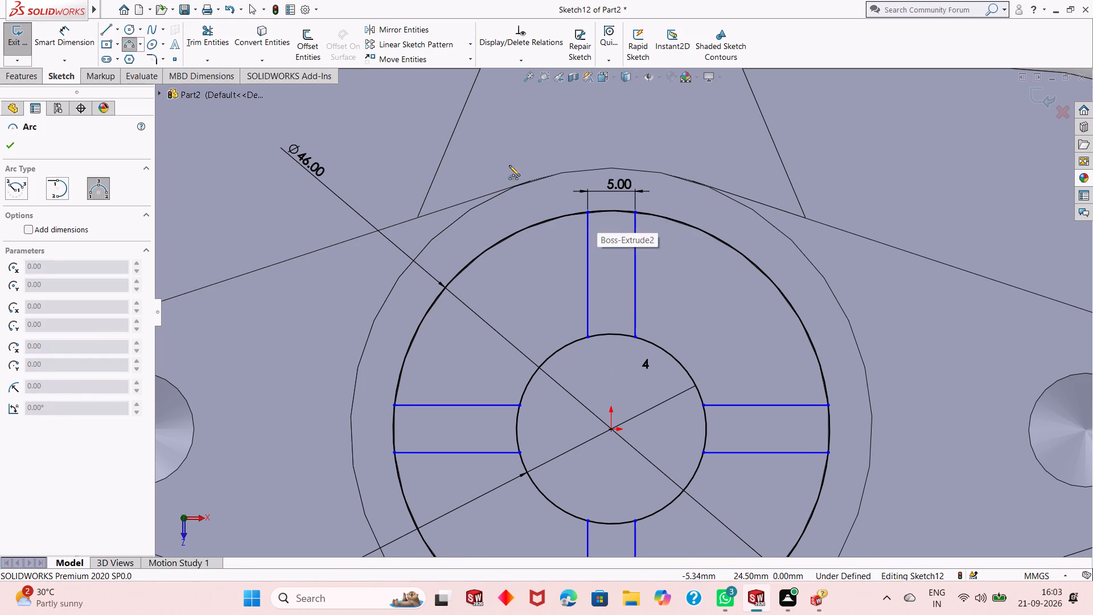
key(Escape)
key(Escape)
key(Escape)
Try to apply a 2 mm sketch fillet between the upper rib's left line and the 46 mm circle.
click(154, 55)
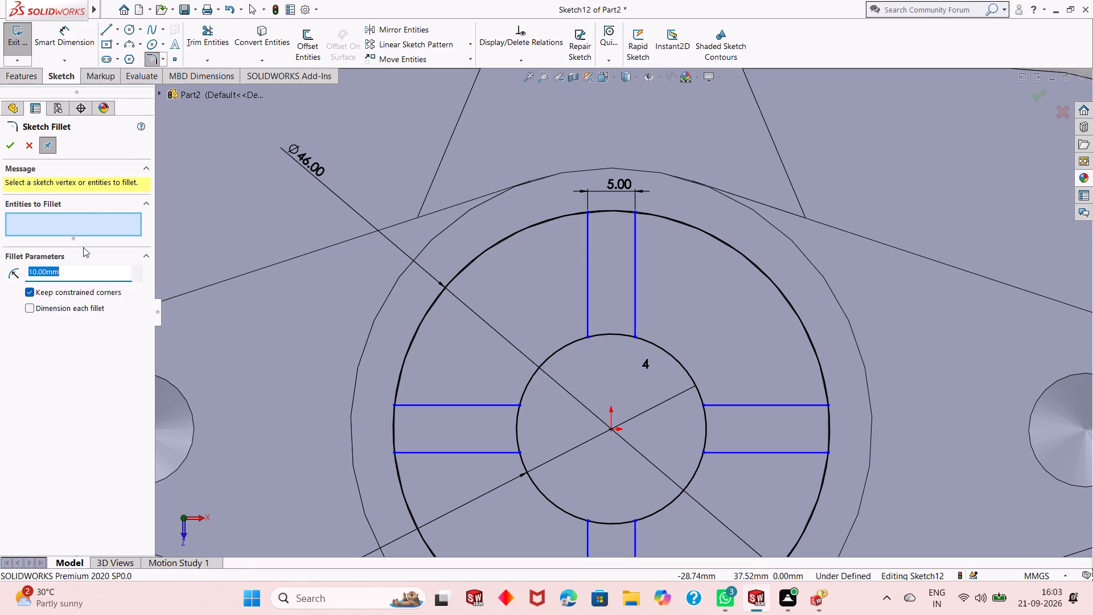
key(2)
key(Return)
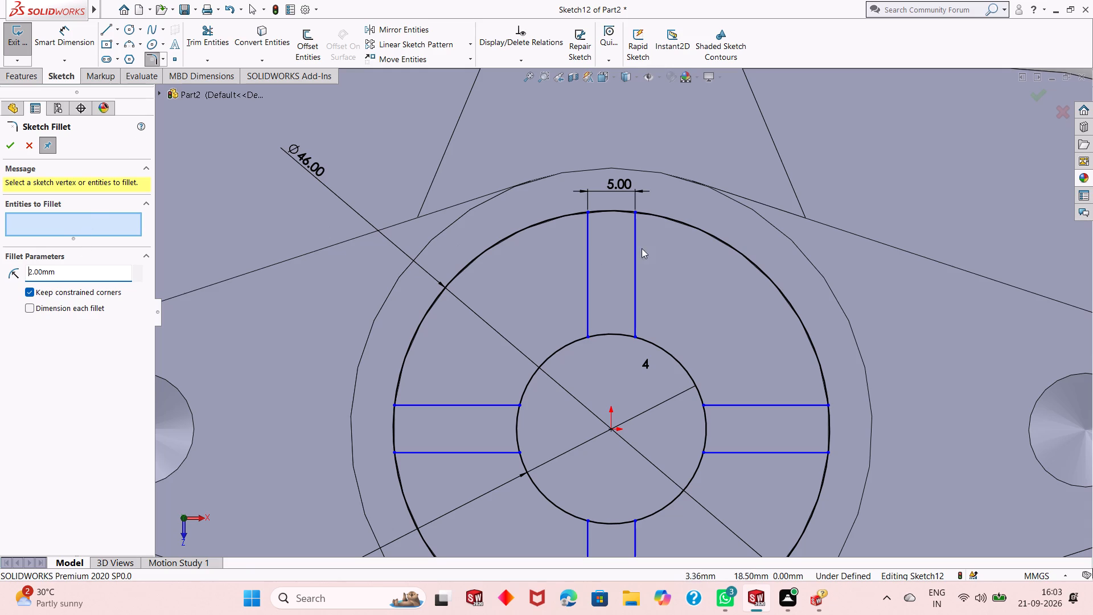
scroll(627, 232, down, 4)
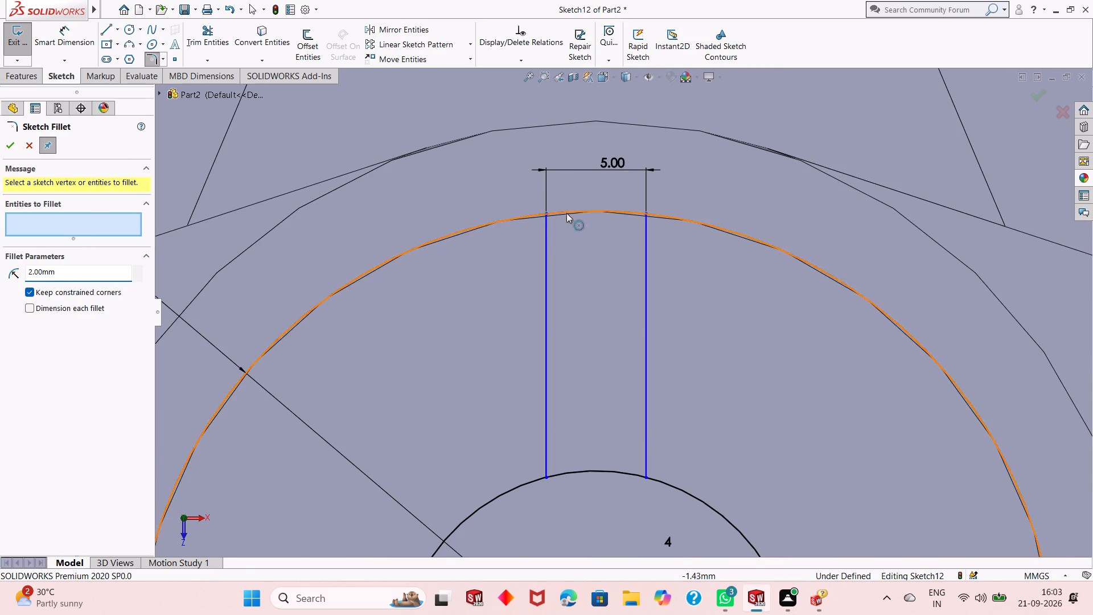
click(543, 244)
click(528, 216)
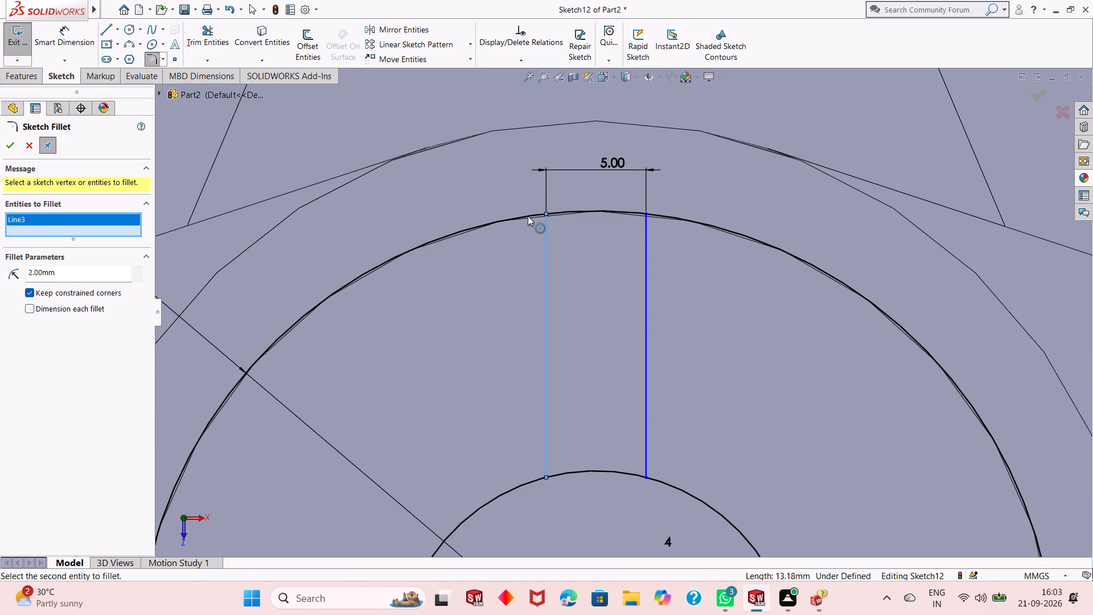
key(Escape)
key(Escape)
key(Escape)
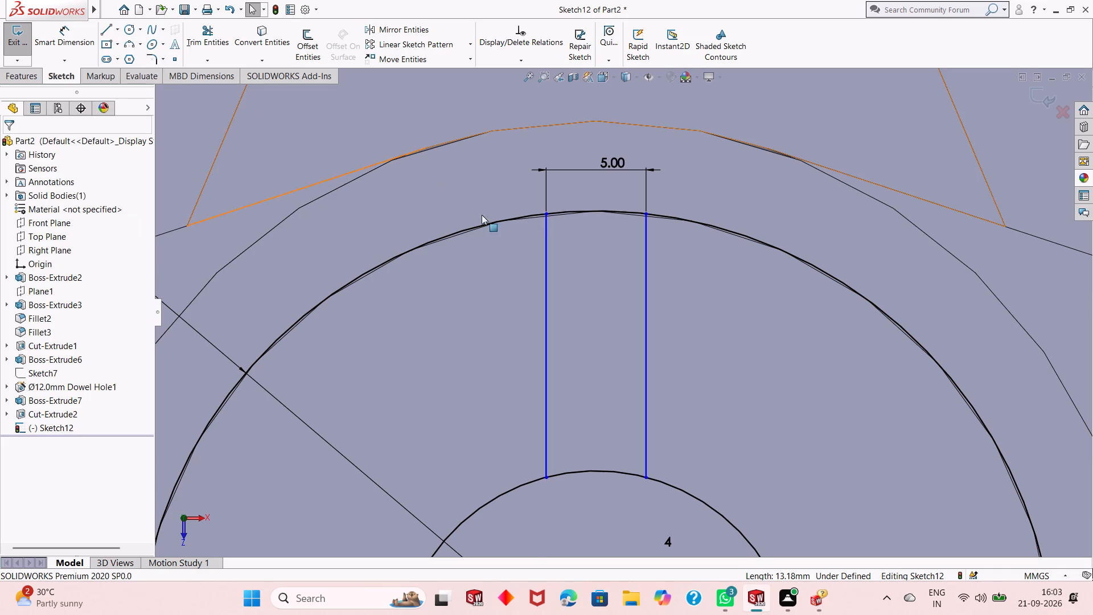
Draw 2 mm radius three-point arcs joining both lines of the upper rib to the 46 mm circle at its outer corners.
scroll(491, 228, up, 2)
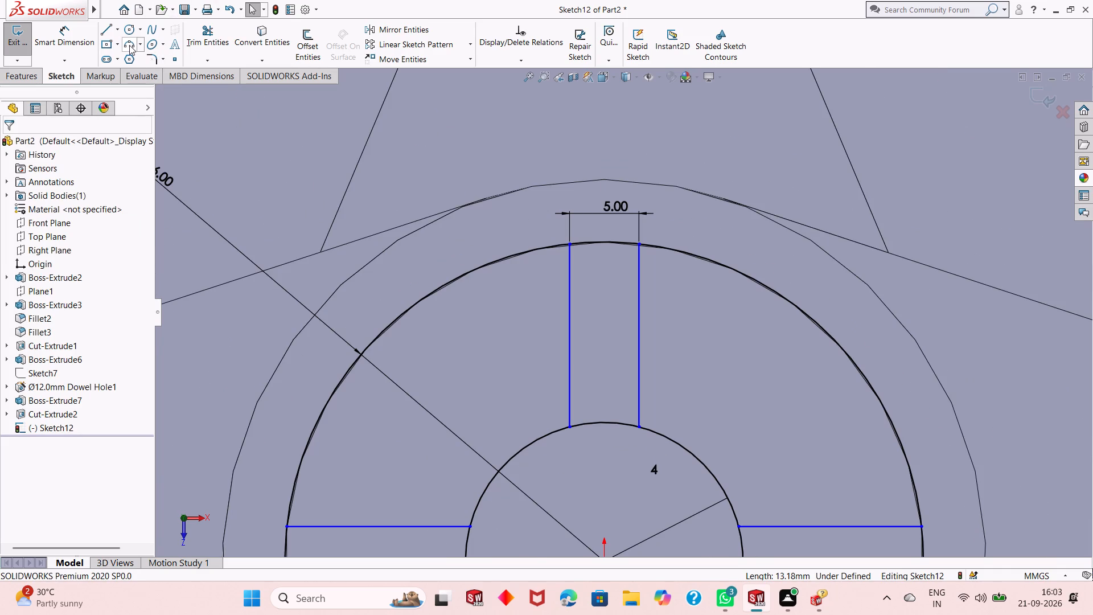
click(129, 45)
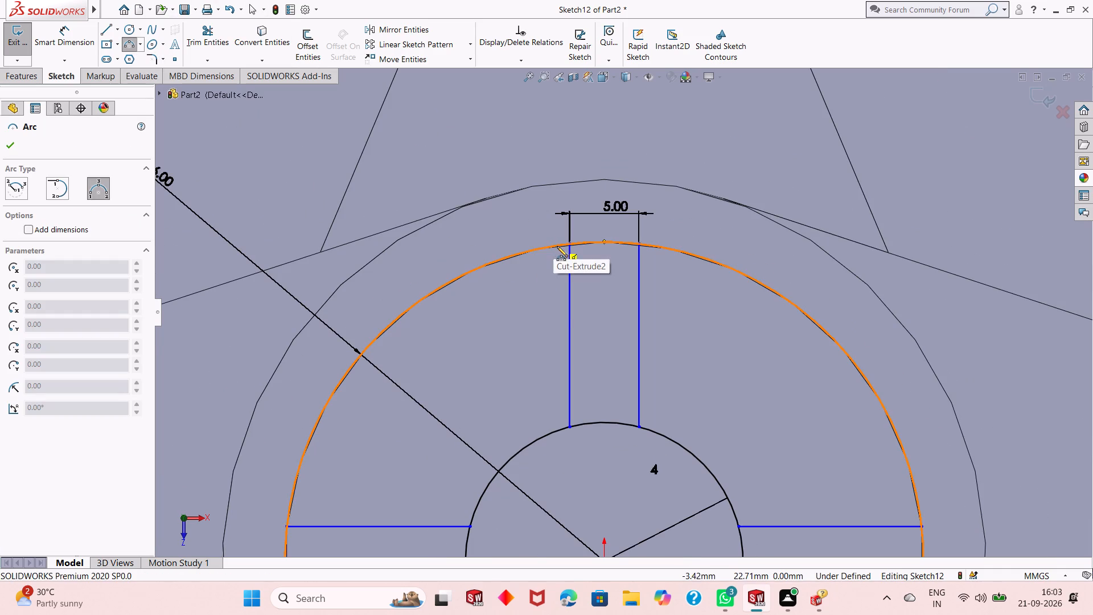
click(557, 246)
click(568, 262)
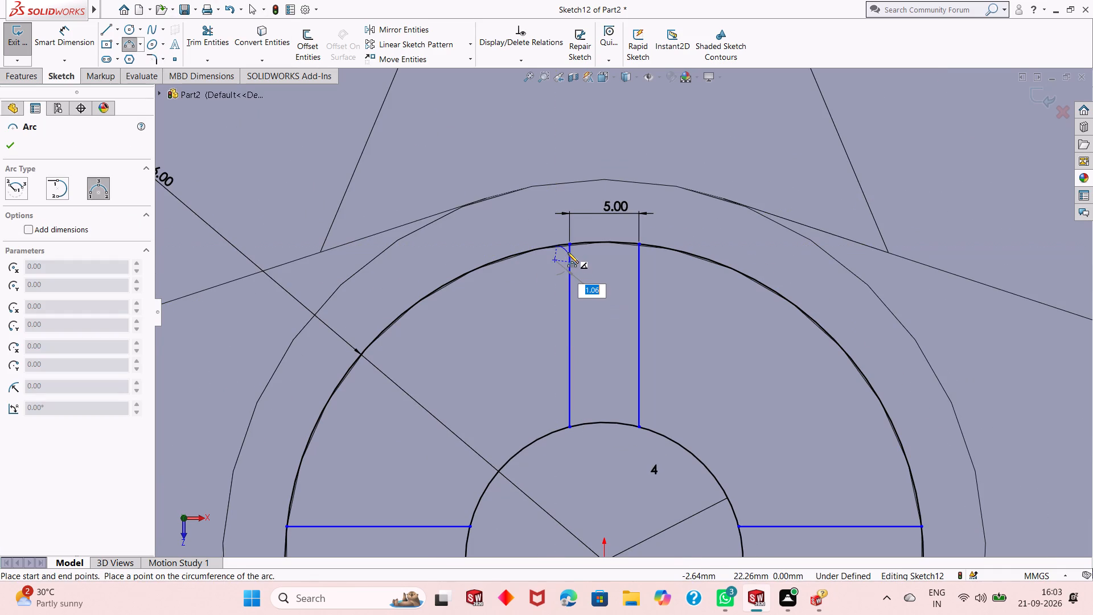
key(2)
key(Return)
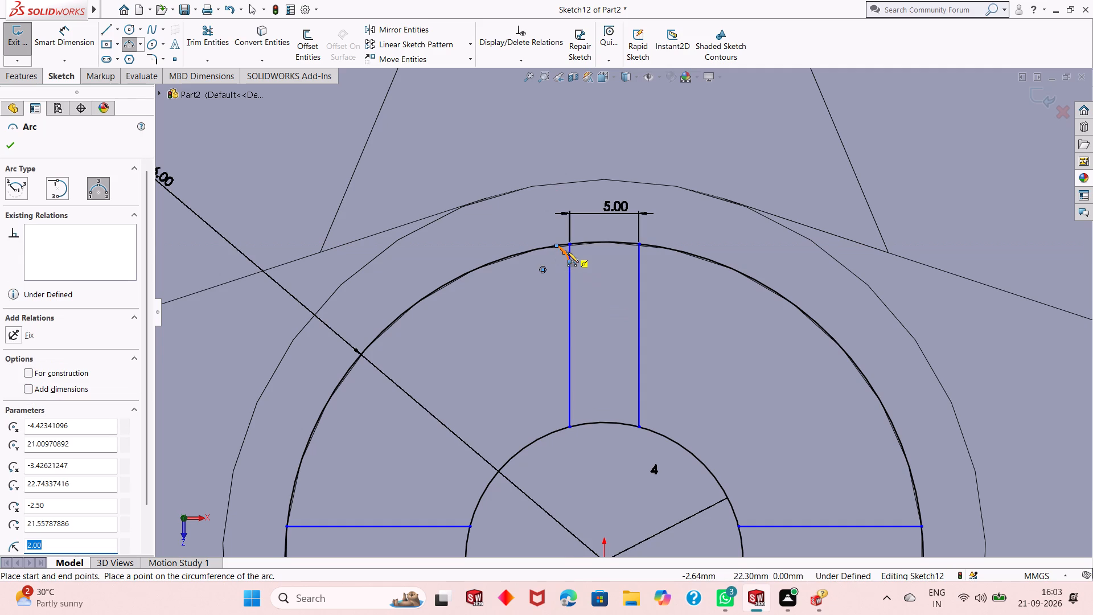
click(639, 261)
click(654, 247)
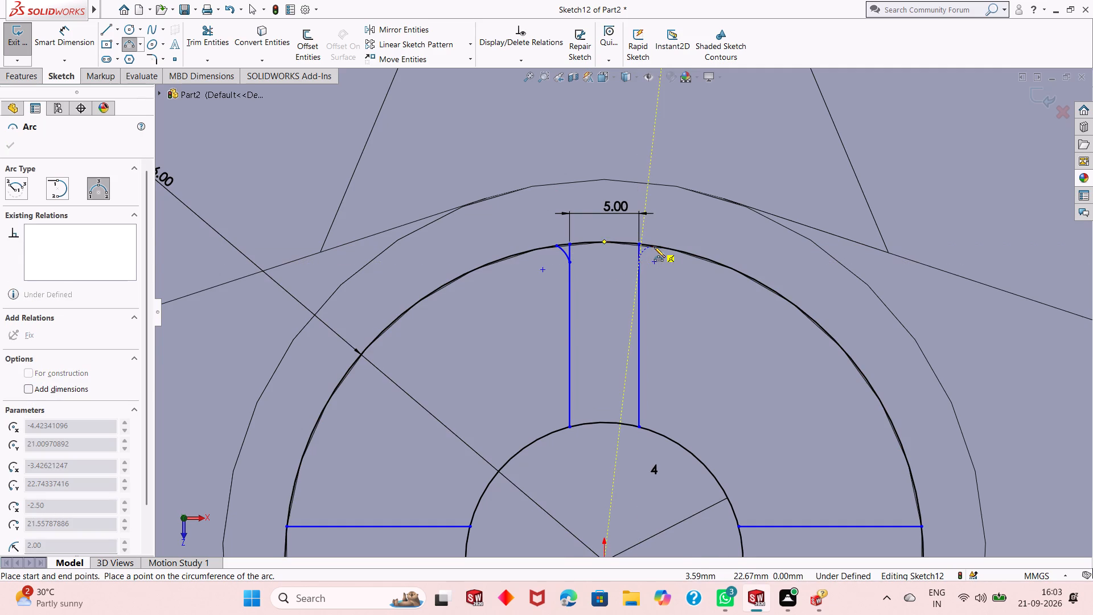
key(2)
key(Return)
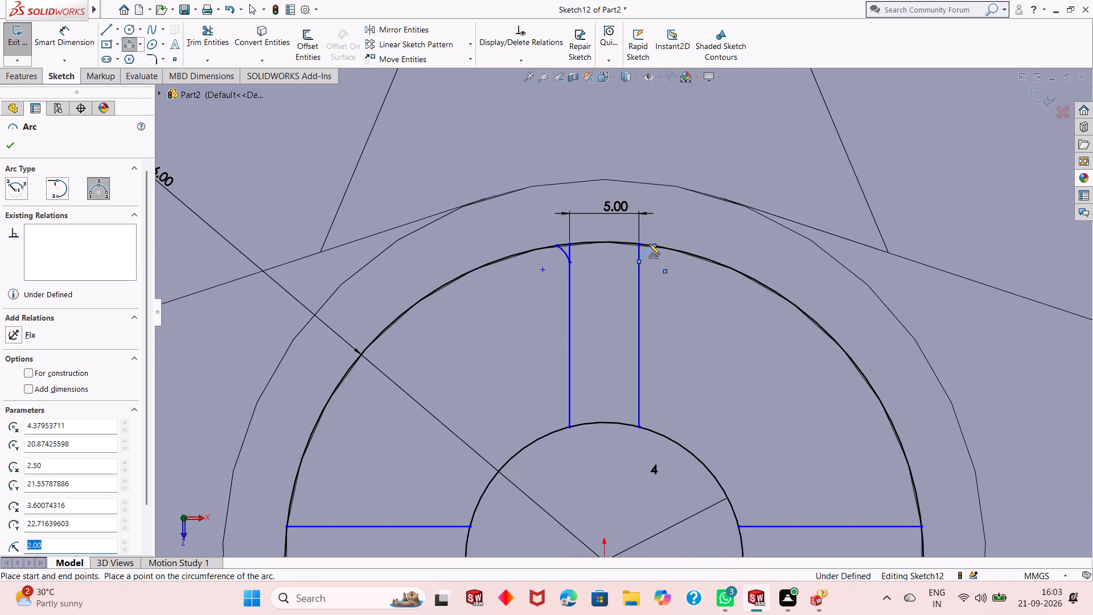
Draw 2 mm radius three-point arcs joining both lines of the upper rib to the 20 mm circle at its inner corners.
scroll(622, 323, up, 4)
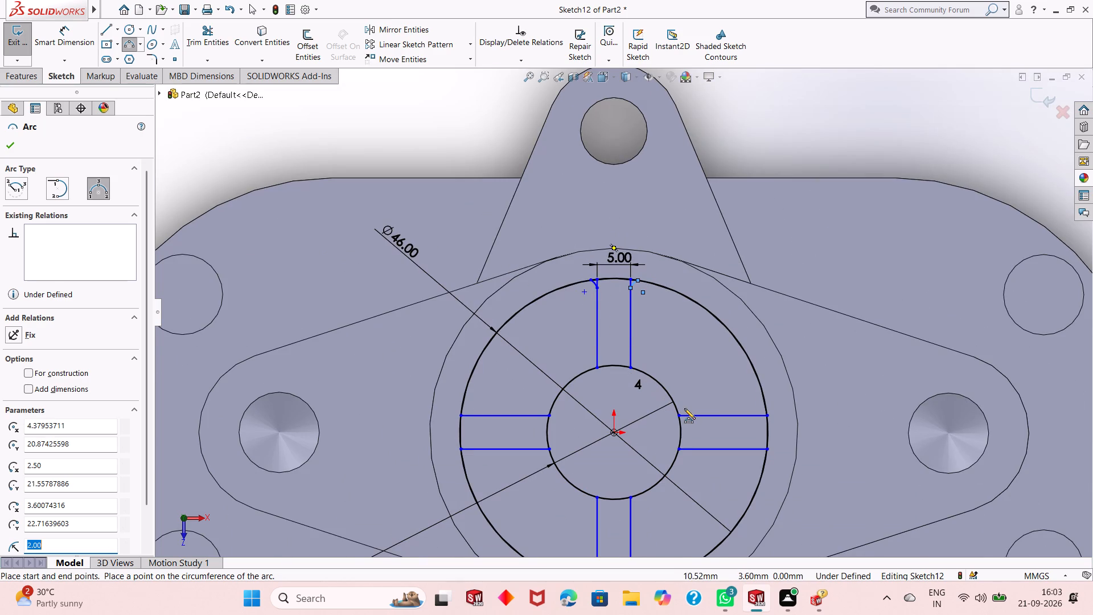
scroll(685, 408, down, 3)
scroll(675, 342, down, 3)
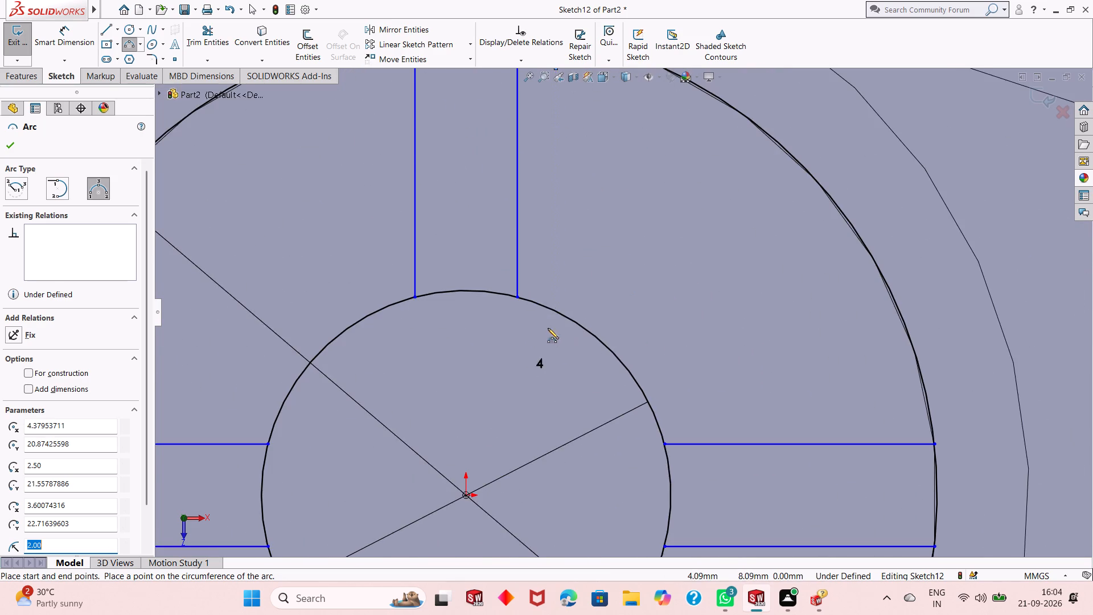
scroll(536, 309, down, 1)
scroll(536, 309, up, 4)
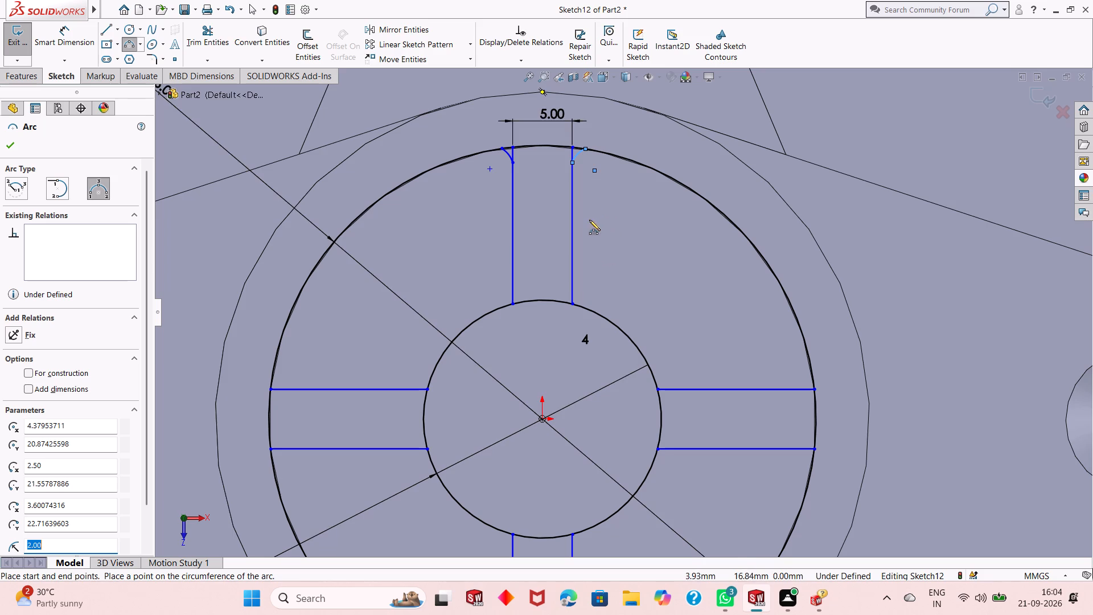
click(571, 293)
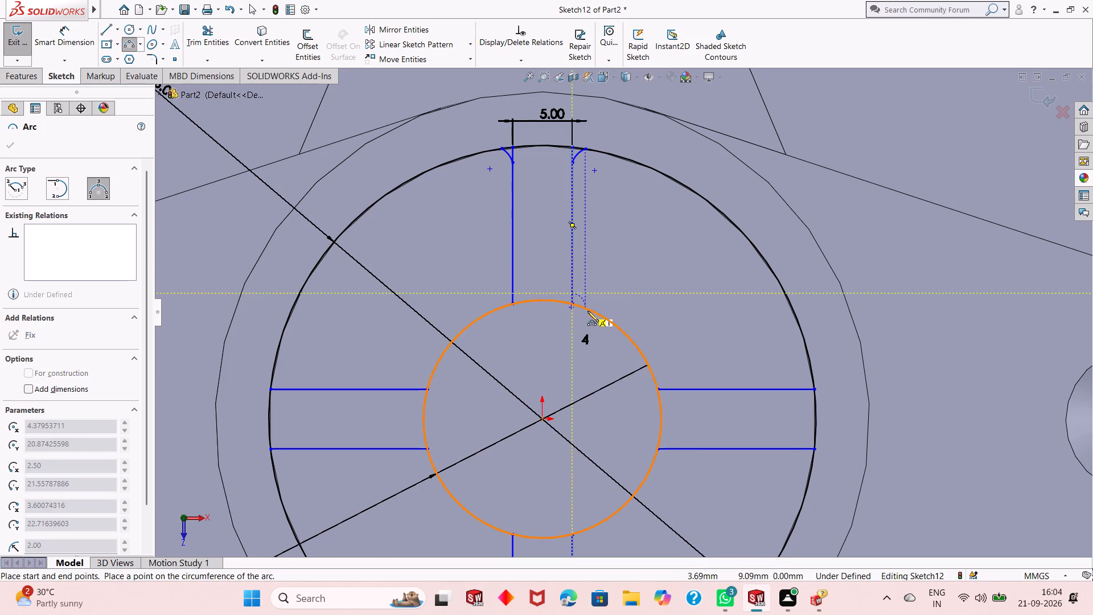
click(586, 309)
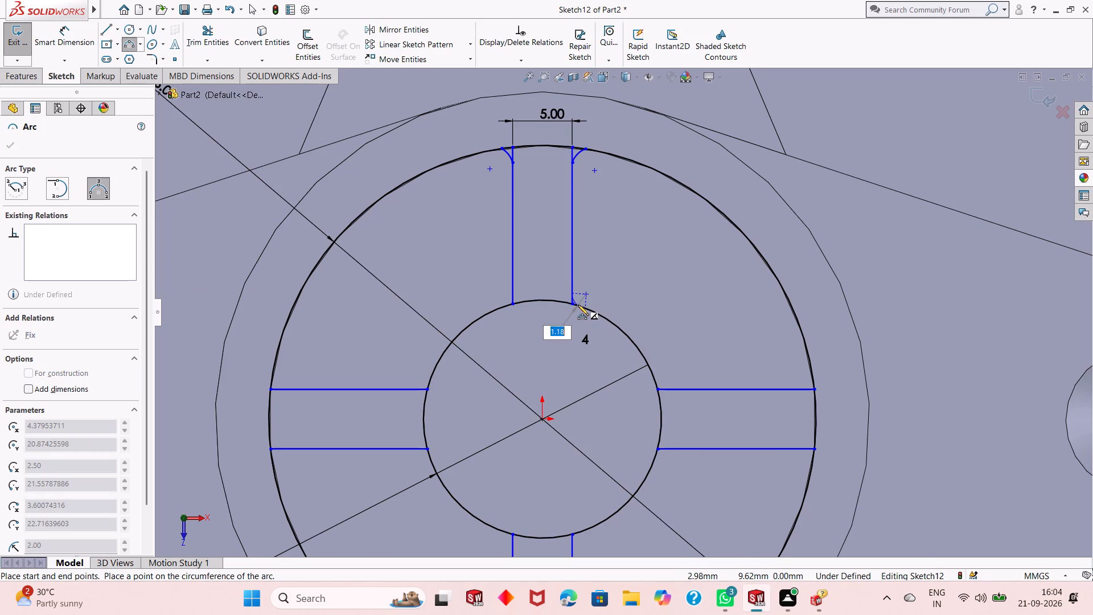
key(2)
key(Return)
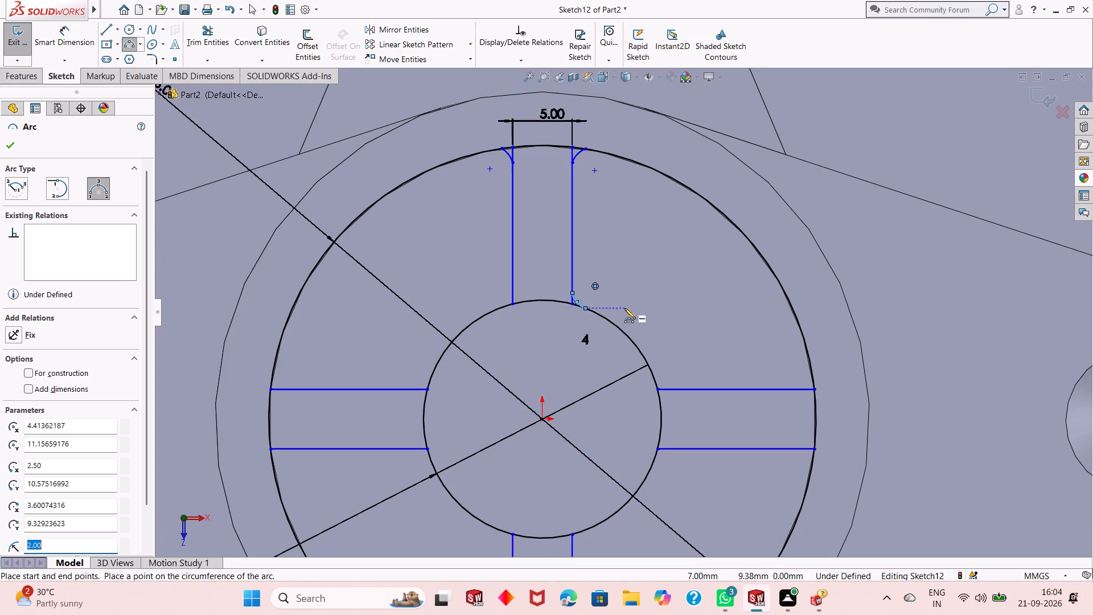
scroll(488, 296, down, 3)
scroll(618, 317, down, 2)
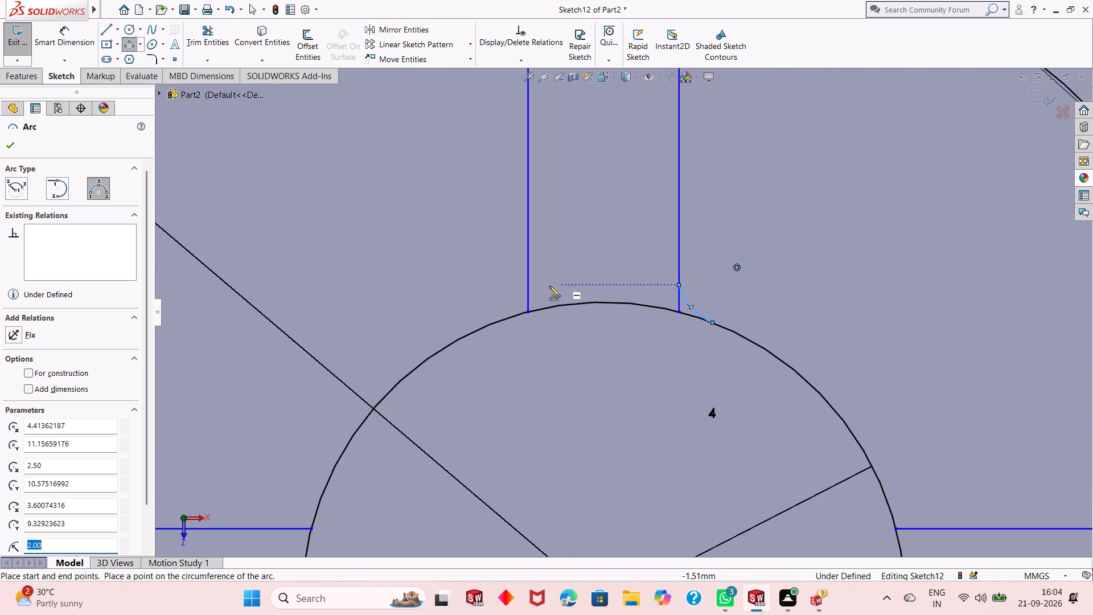
click(498, 322)
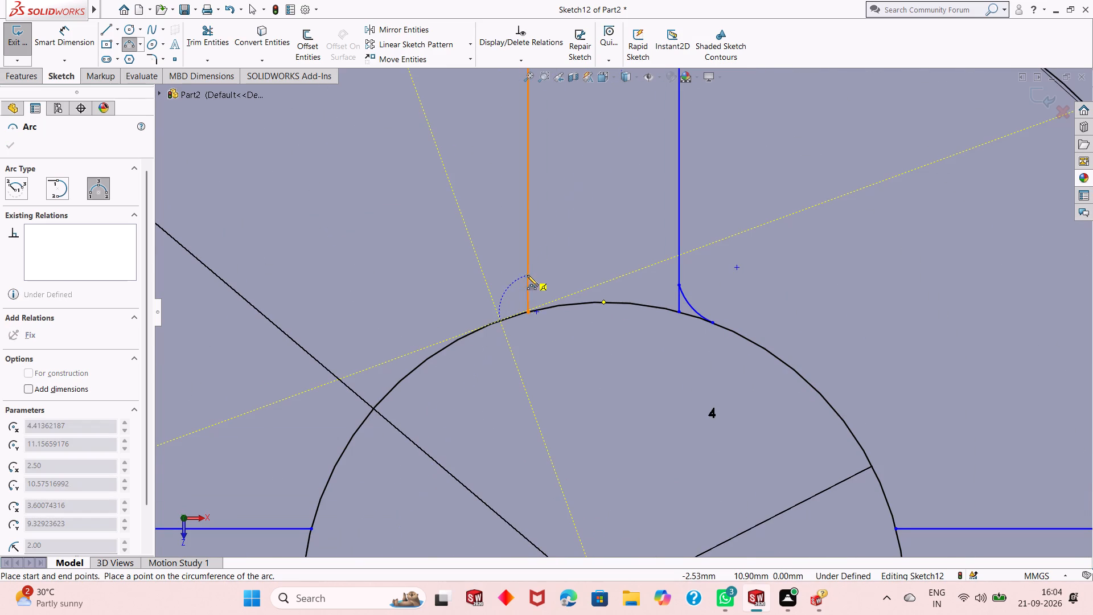
click(528, 292)
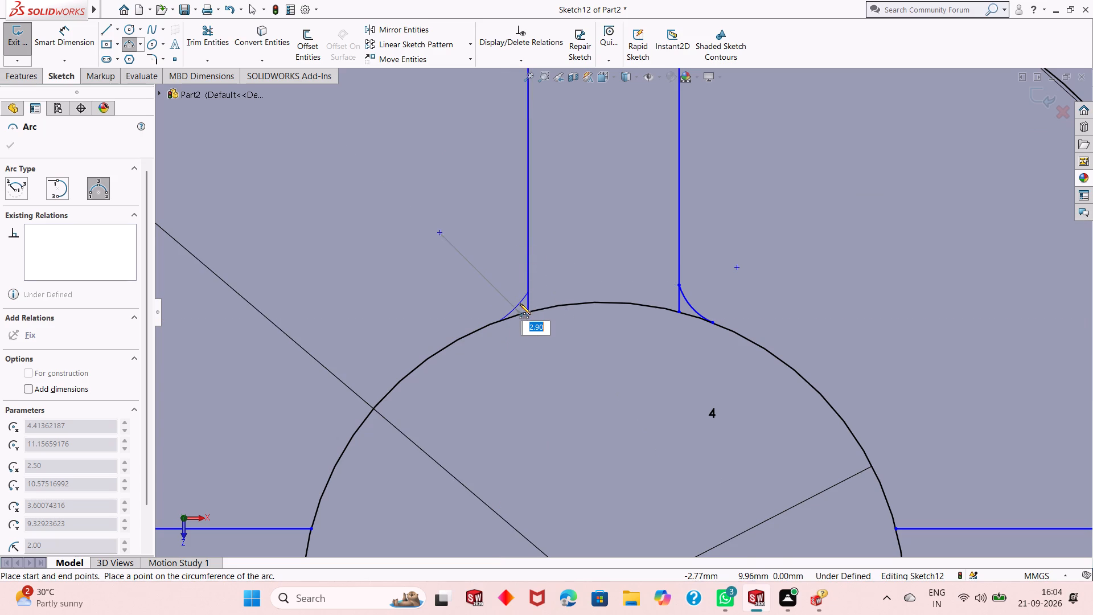
key(2)
key(Return)
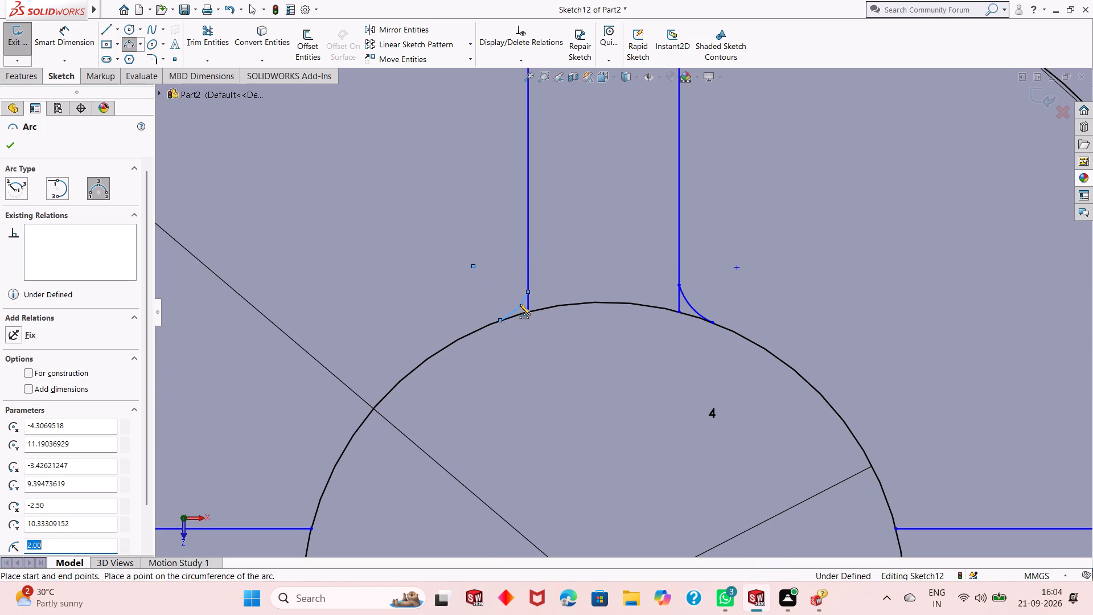
Draw 2 mm radius three-point arcs joining both lines of the left rib to the 46 mm circle at its outer corners.
scroll(531, 368, up, 6)
scroll(467, 432, down, 2)
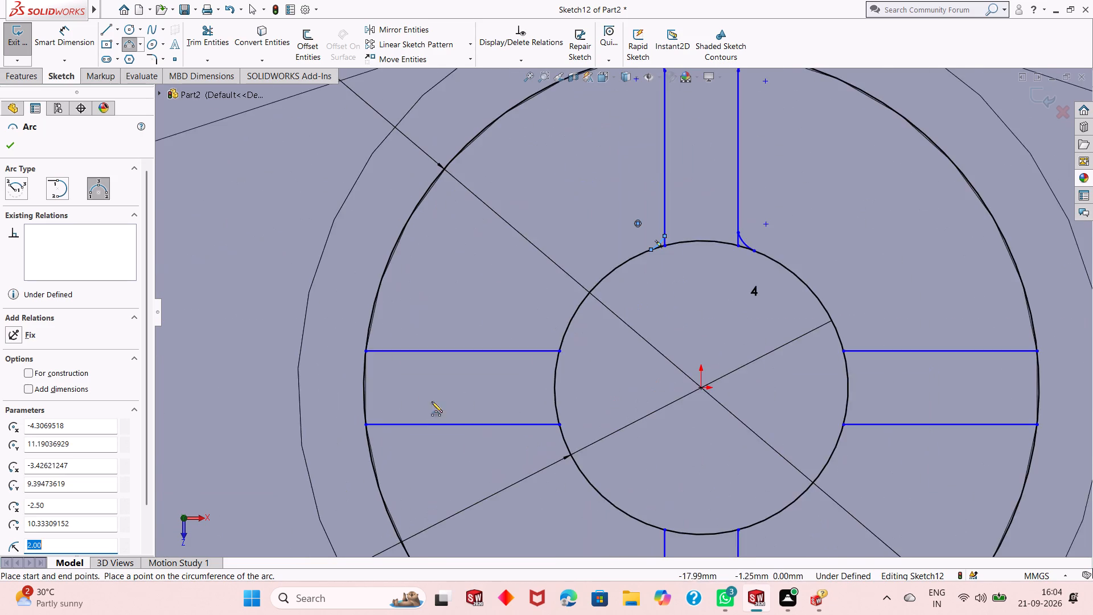
scroll(383, 372, down, 1)
scroll(428, 347, down, 1)
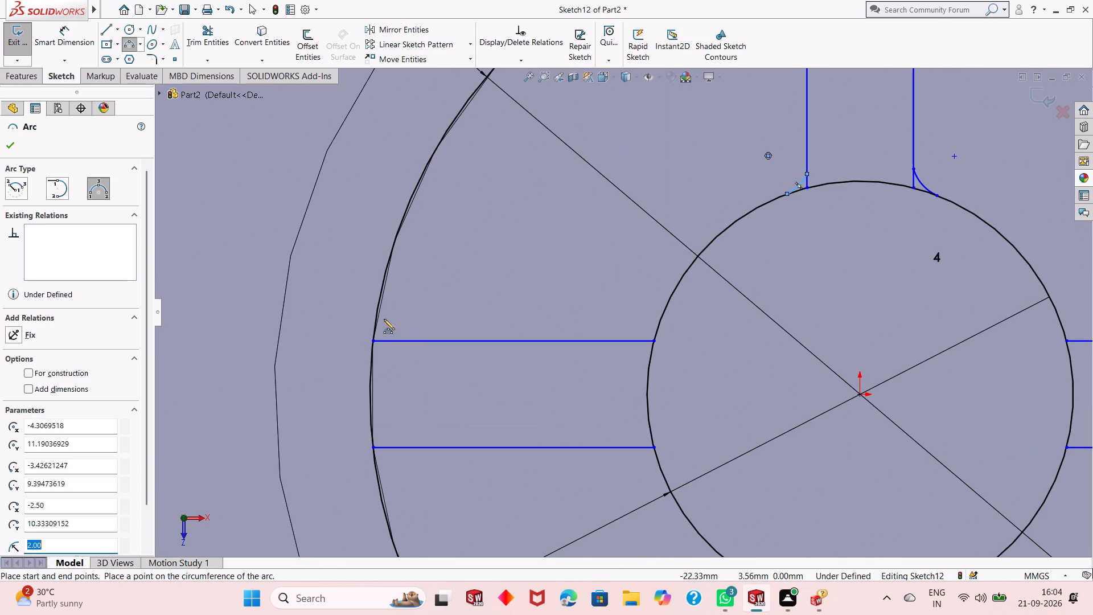
scroll(388, 315, down, 3)
click(409, 326)
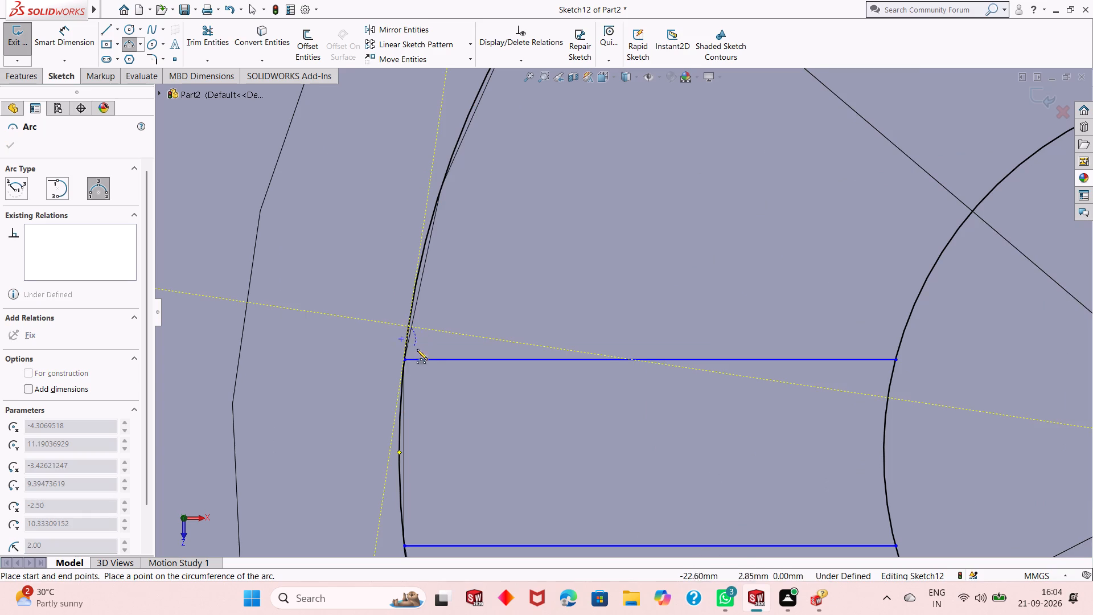
click(433, 359)
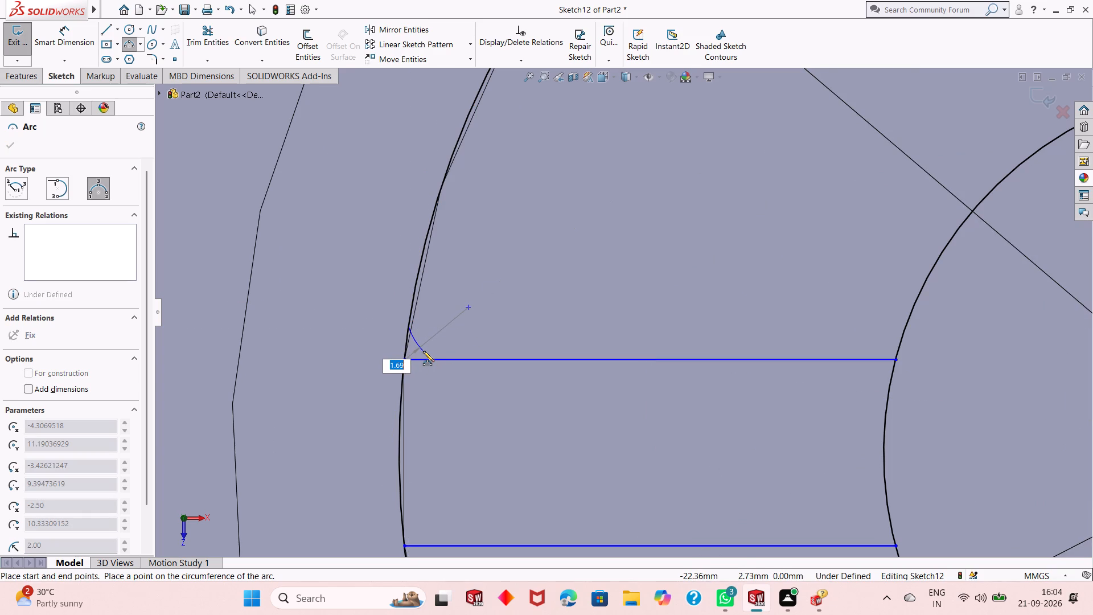
key(2)
key(Return)
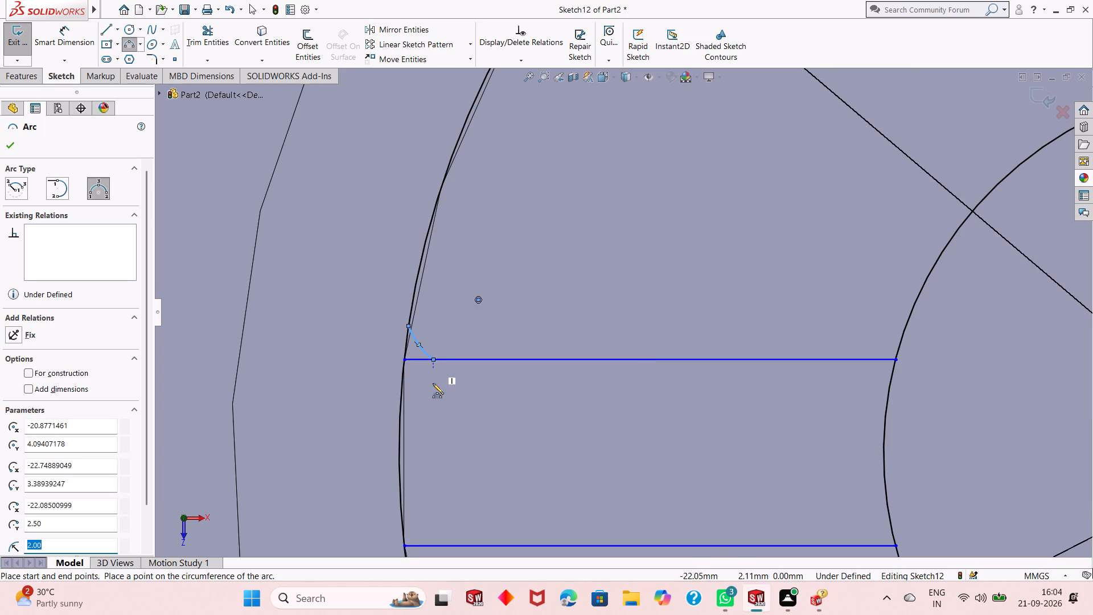
scroll(437, 412, up, 3)
scroll(561, 470, down, 6)
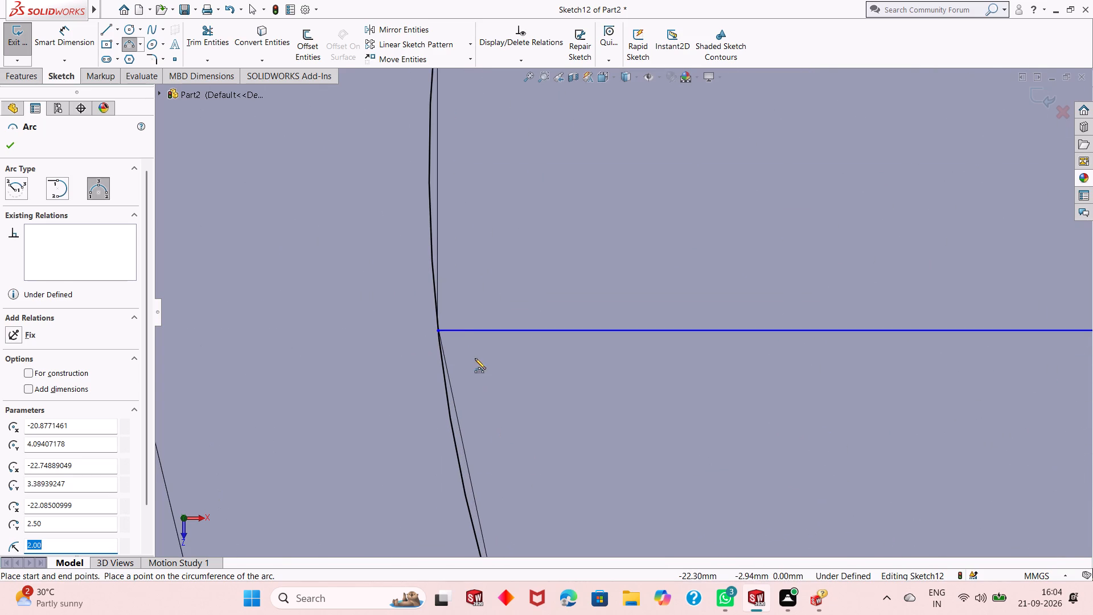
click(441, 363)
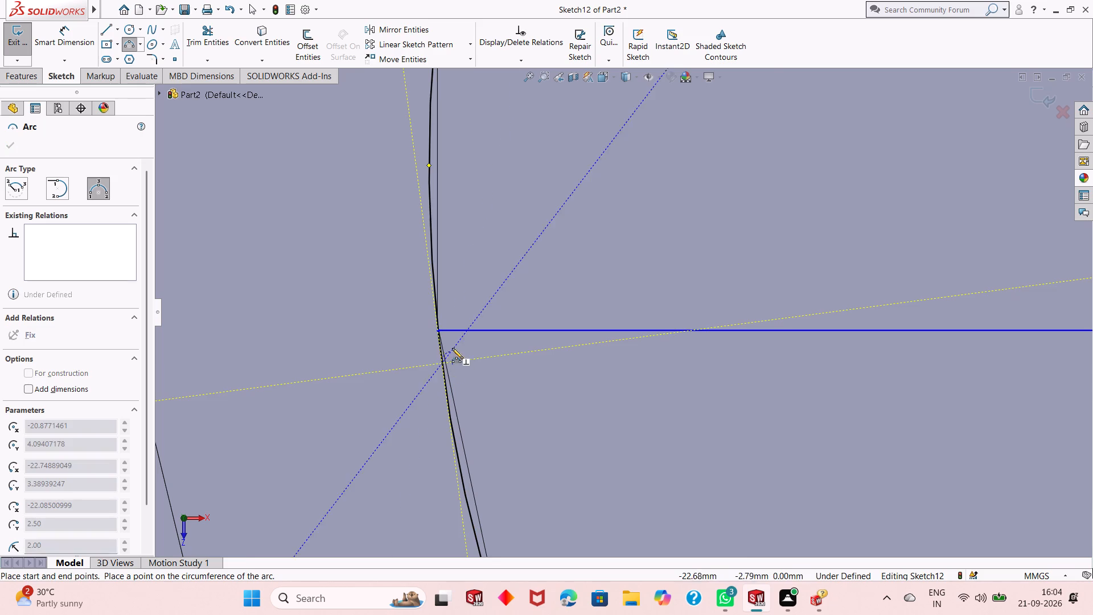
click(480, 332)
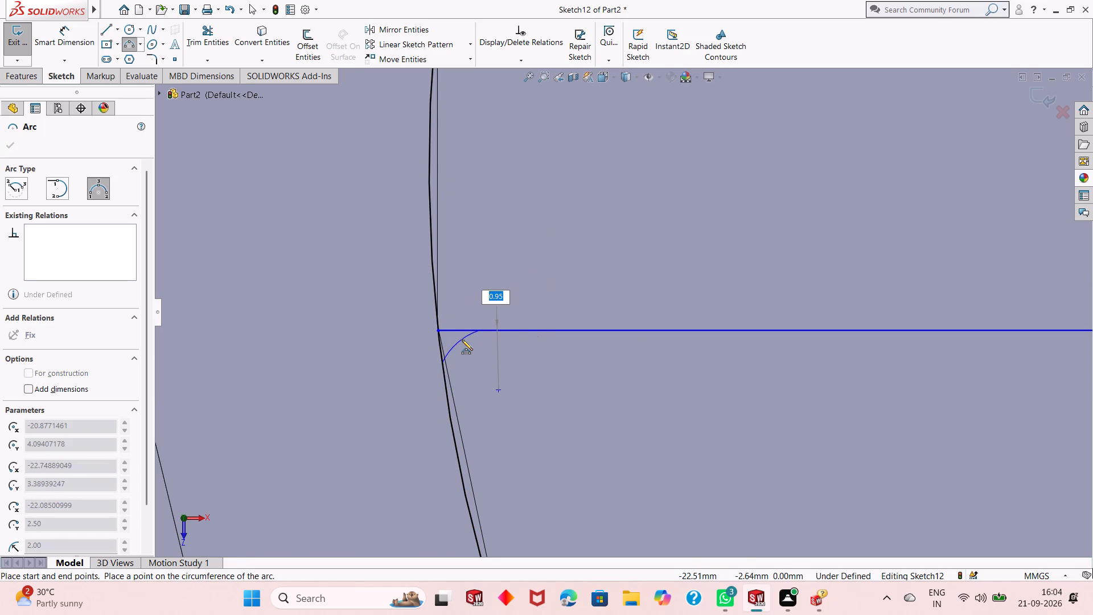
key(2)
key(Return)
Draw 2 mm radius three-point arcs joining both lines of the left rib to the 20 mm circle at its inner corners.
scroll(475, 360, up, 7)
scroll(820, 215, down, 6)
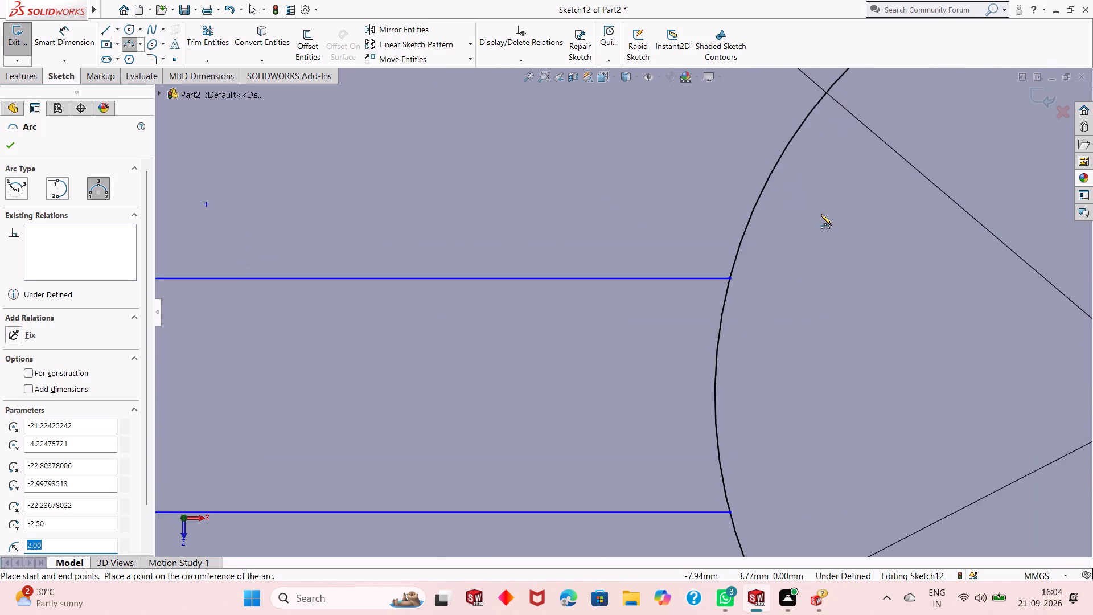
click(708, 273)
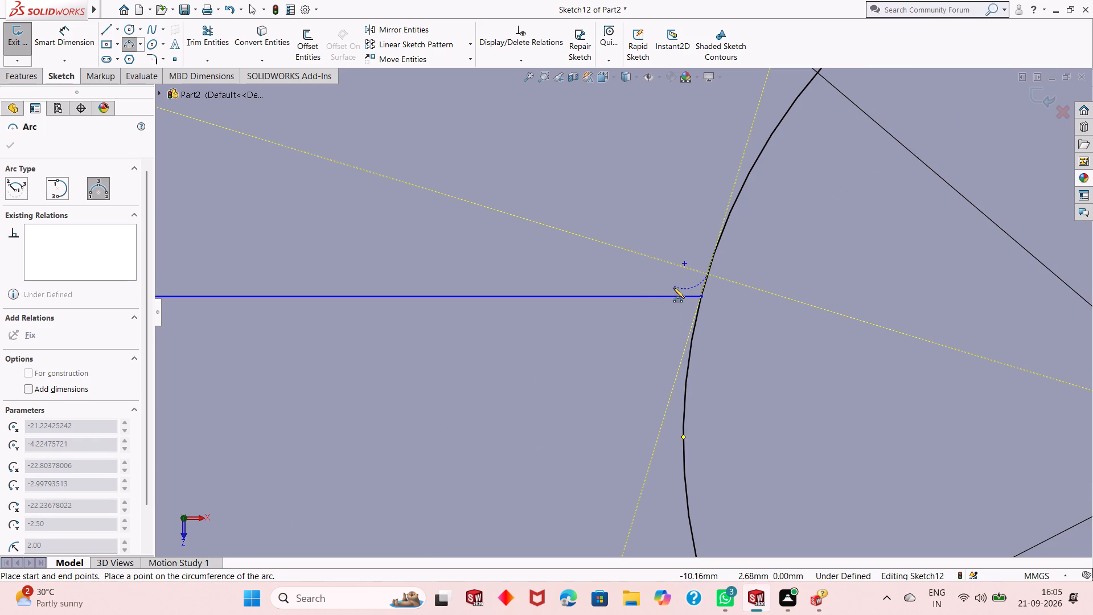
click(665, 294)
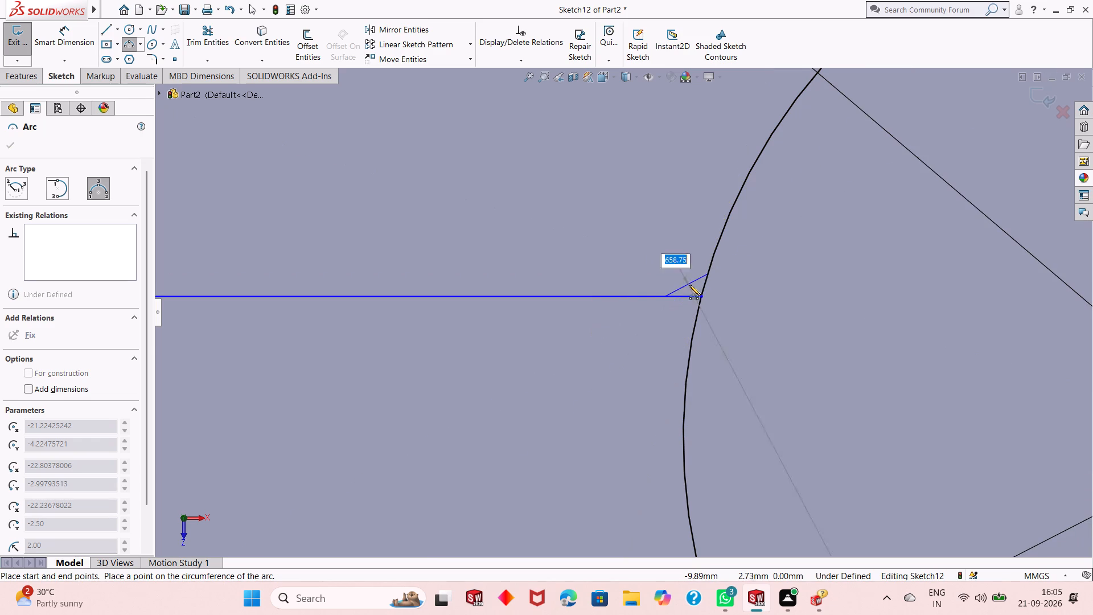
key(2)
key(Return)
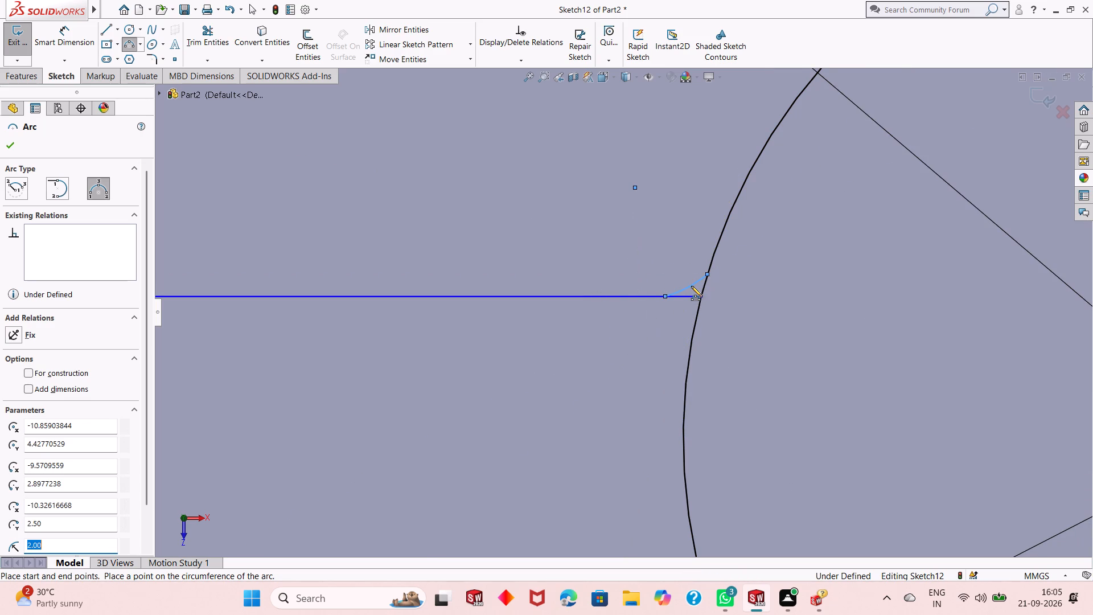
scroll(691, 286, up, 5)
scroll(651, 411, down, 7)
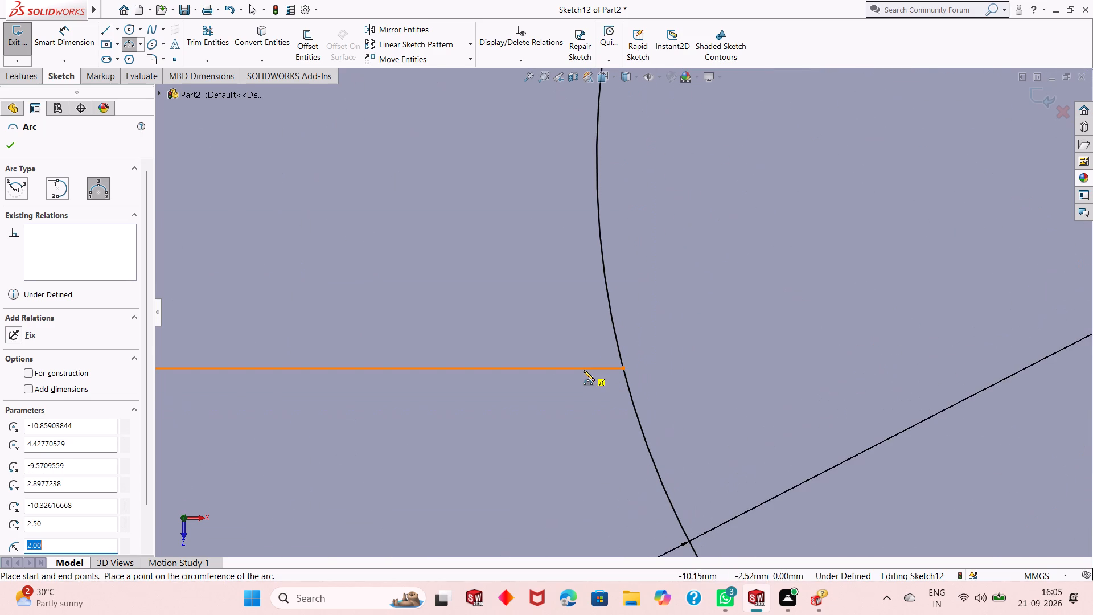
click(584, 369)
click(633, 402)
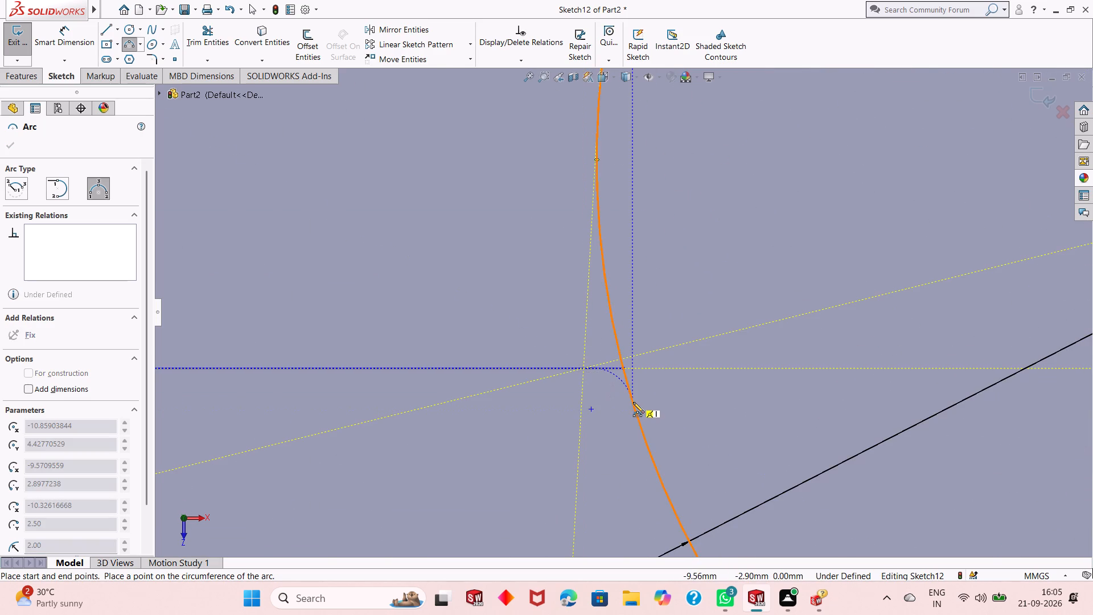
key(2)
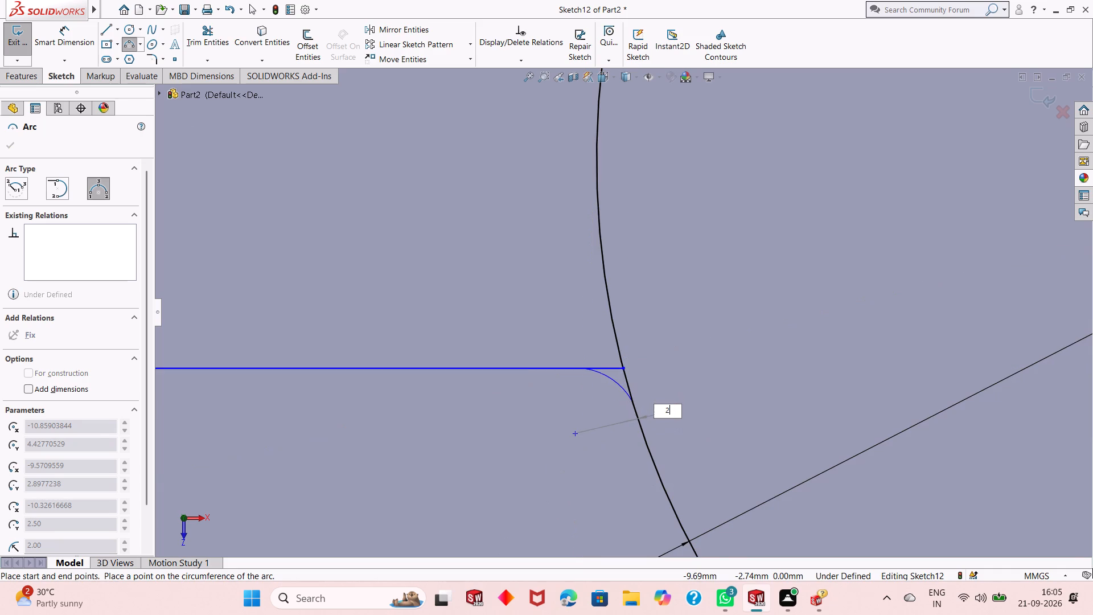
key(Return)
Draw 2 mm radius three-point arcs joining both lines of the lower rib to the 20 mm circle at its inner corners.
scroll(623, 388, up, 11)
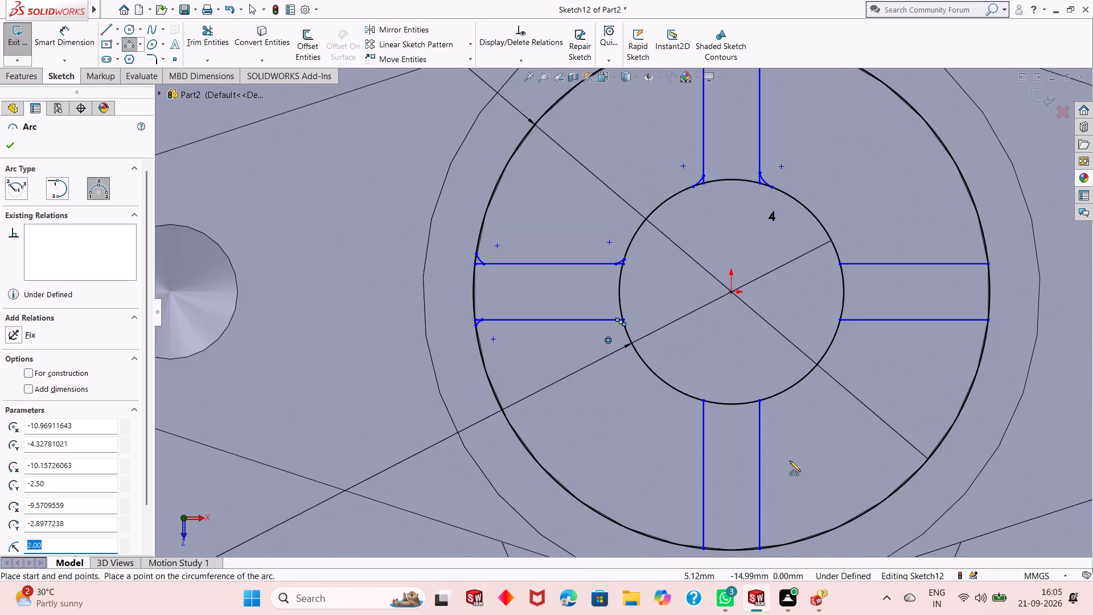
scroll(800, 476, down, 3)
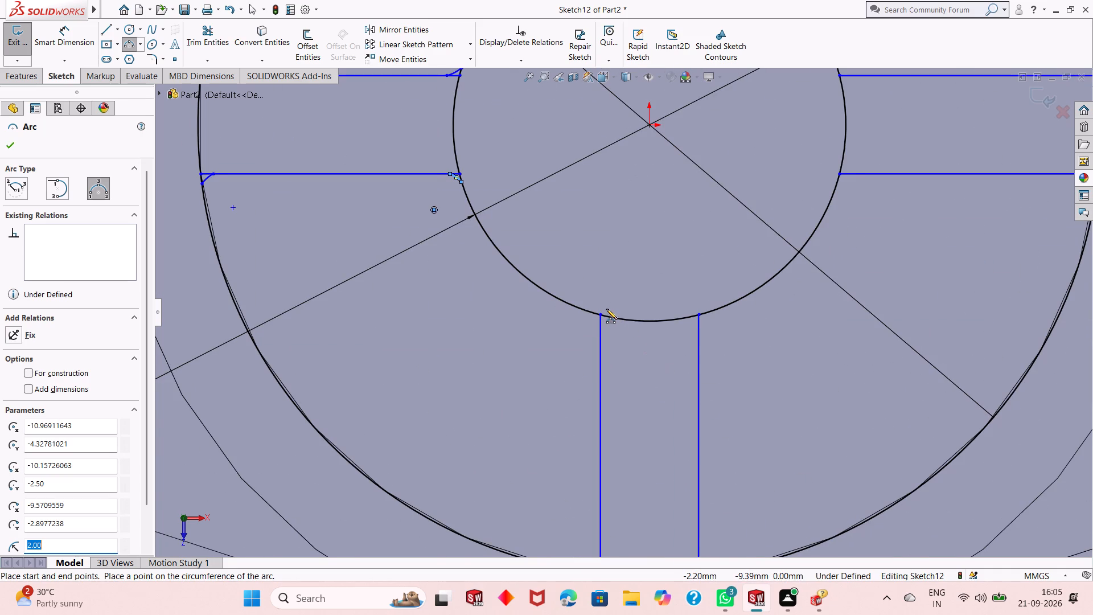
scroll(606, 309, down, 3)
click(598, 346)
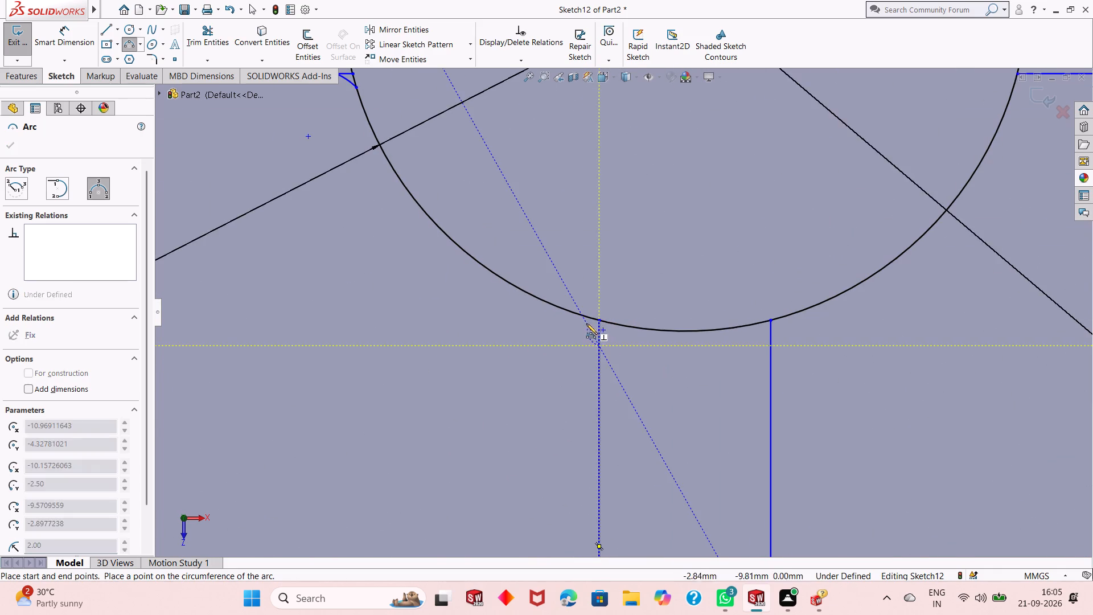
click(579, 315)
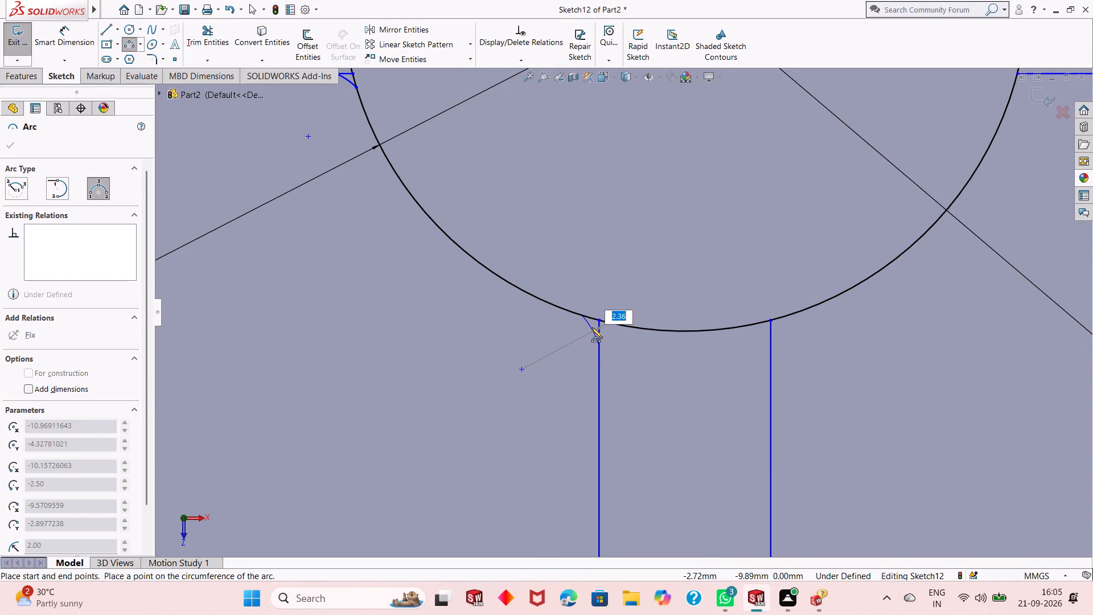
key(2)
key(Return)
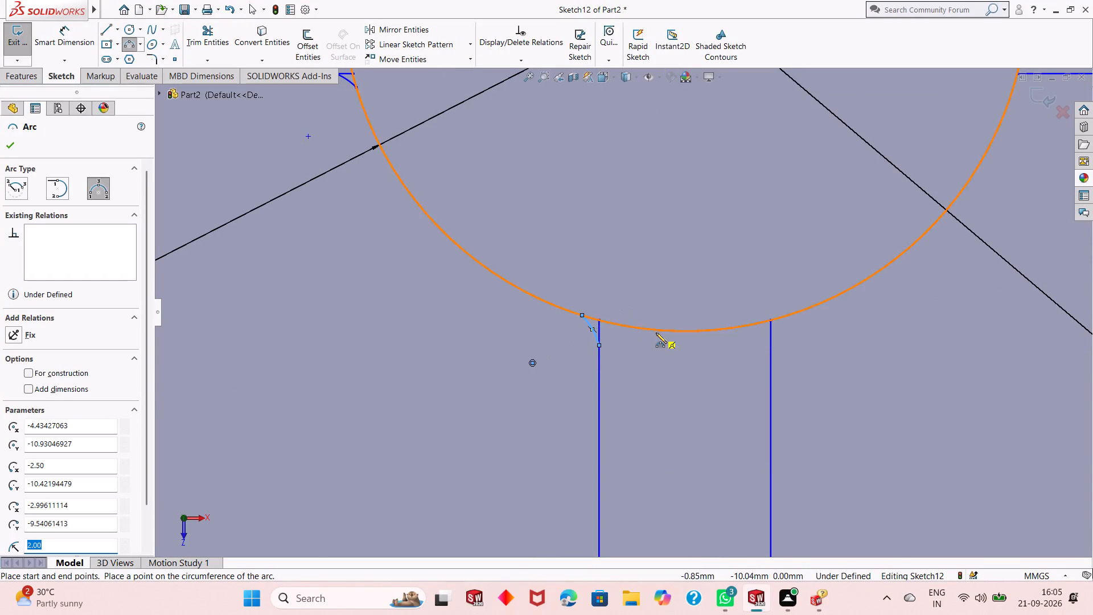
click(770, 346)
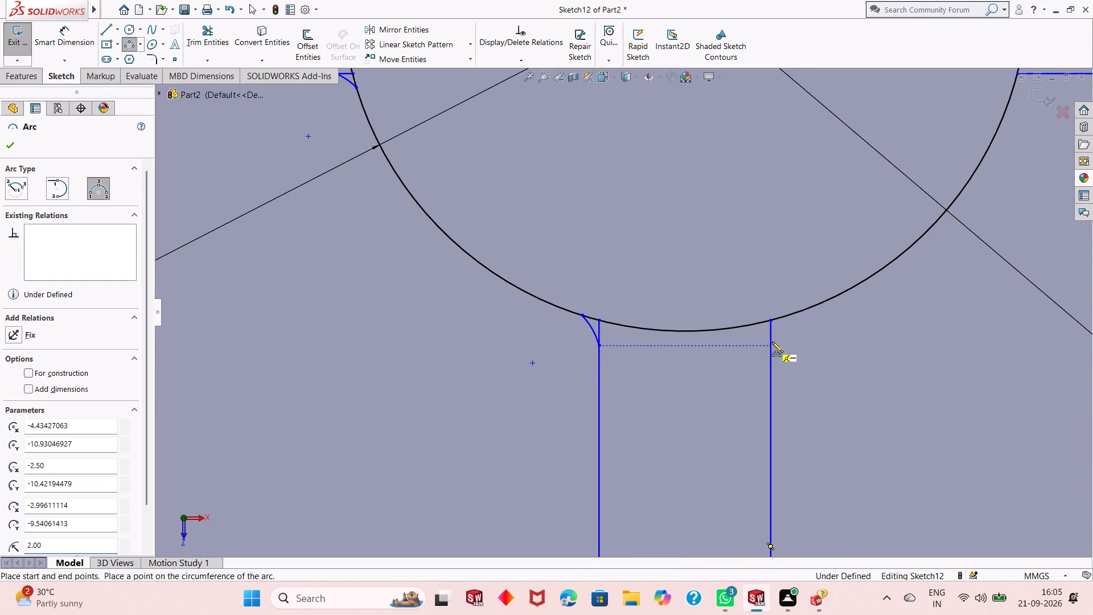
click(790, 314)
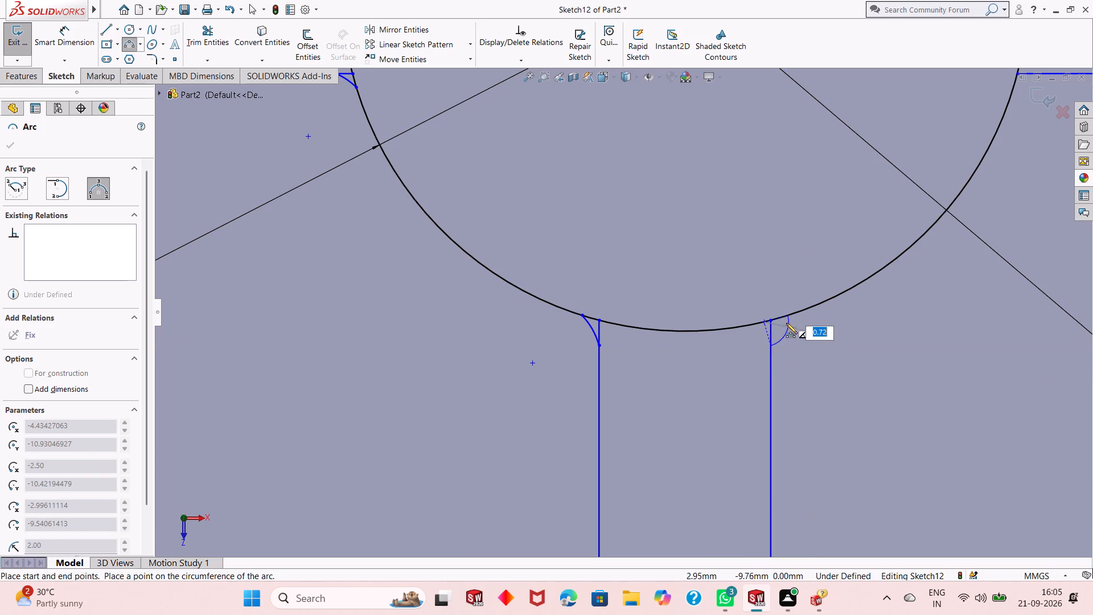
key(2)
key(Return)
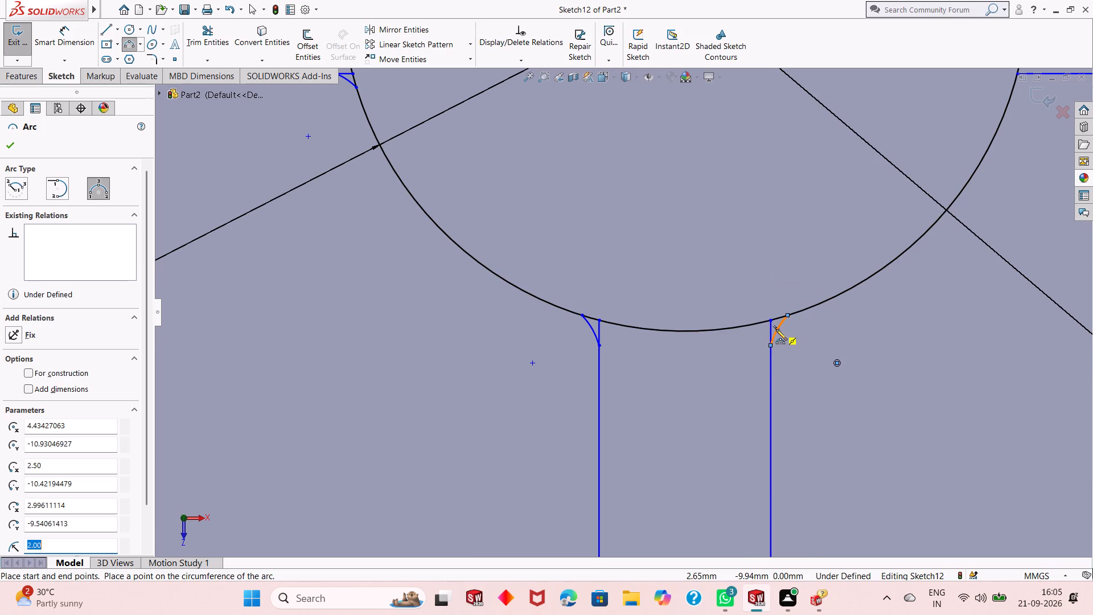
Draw 2 mm radius three-point arcs joining both lines of the lower rib to the 46 mm circle at its outer corners.
scroll(763, 408, up, 5)
scroll(644, 497, down, 5)
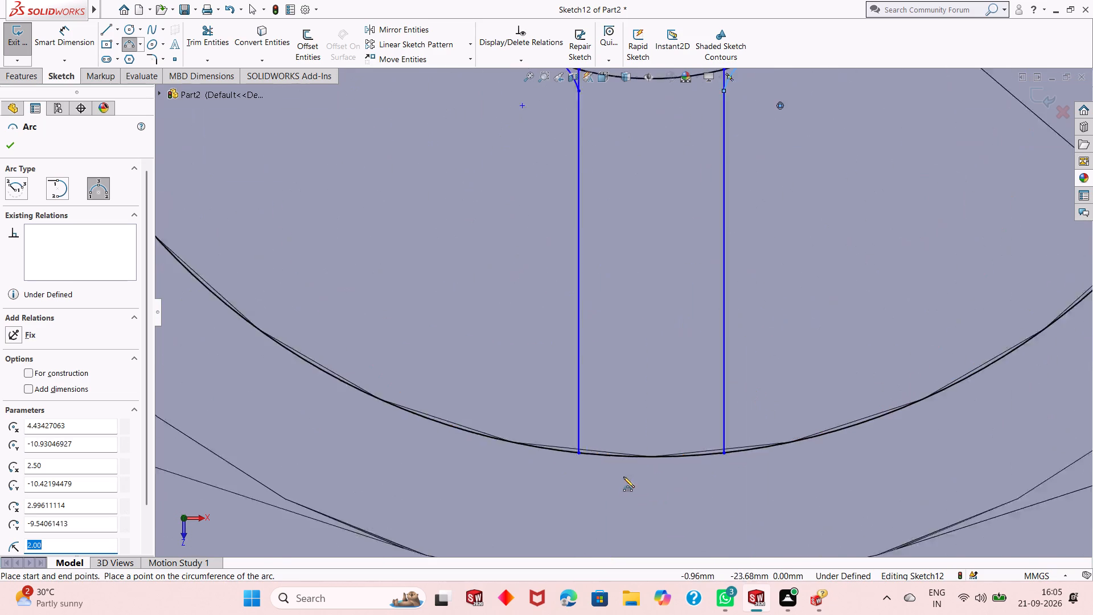
scroll(623, 477, down, 1)
click(535, 421)
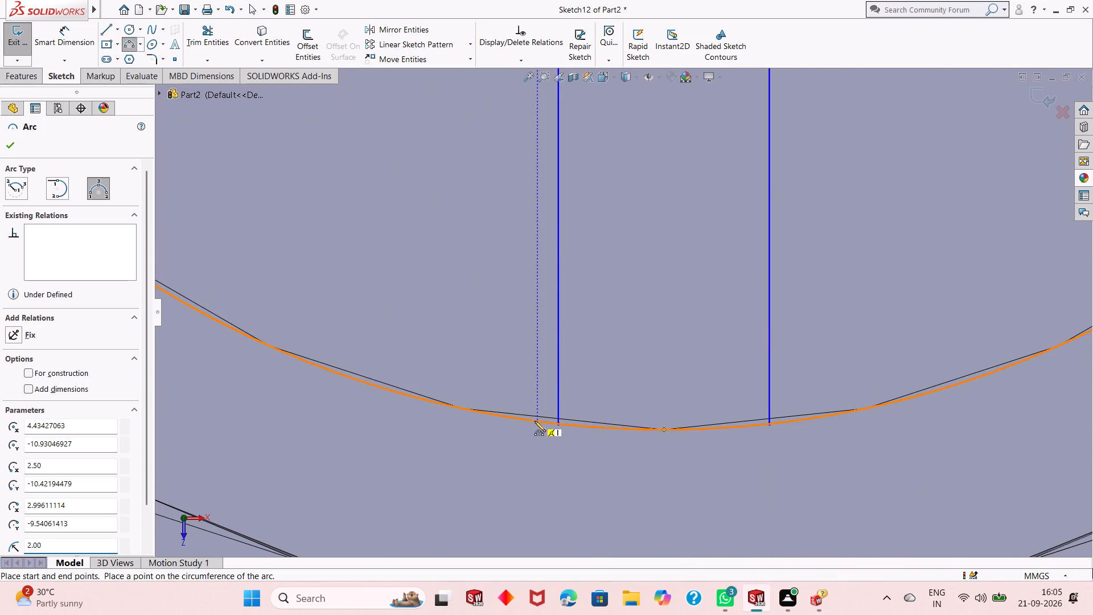
click(556, 393)
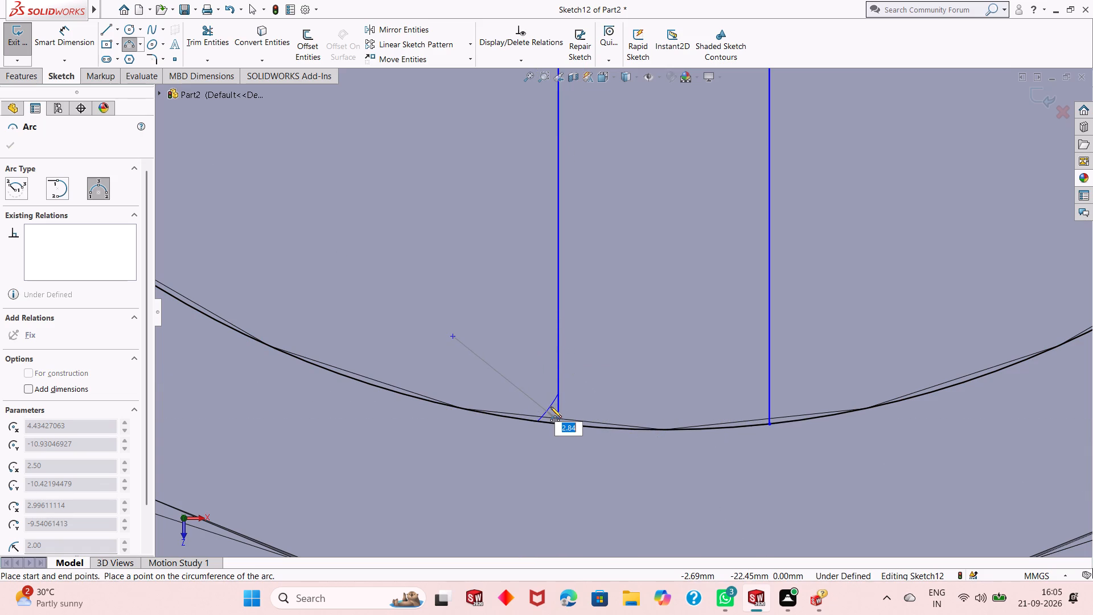
key(2)
key(Return)
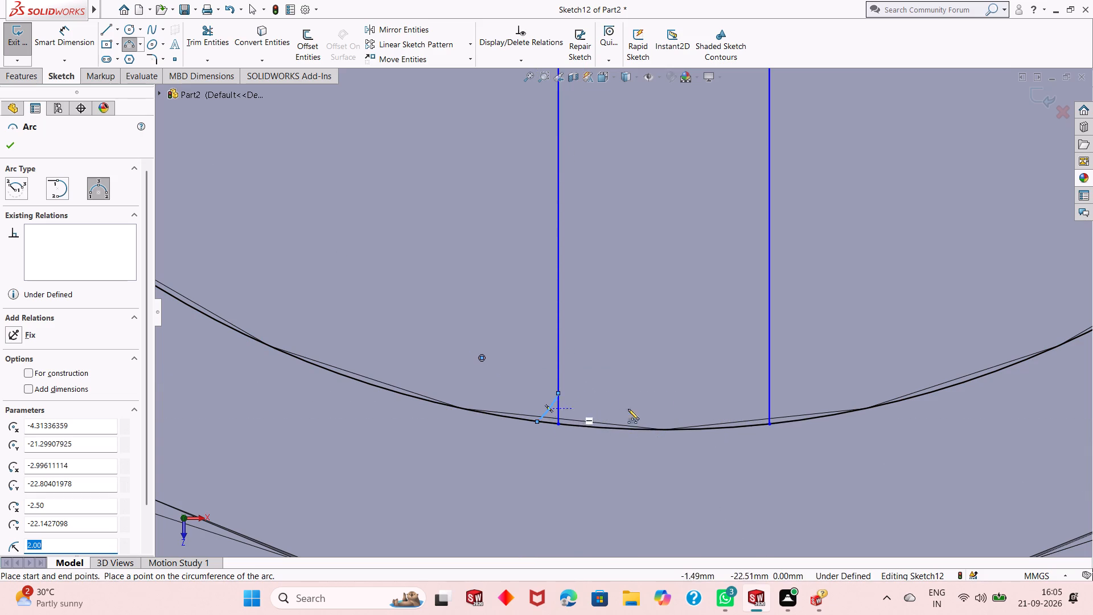
click(769, 386)
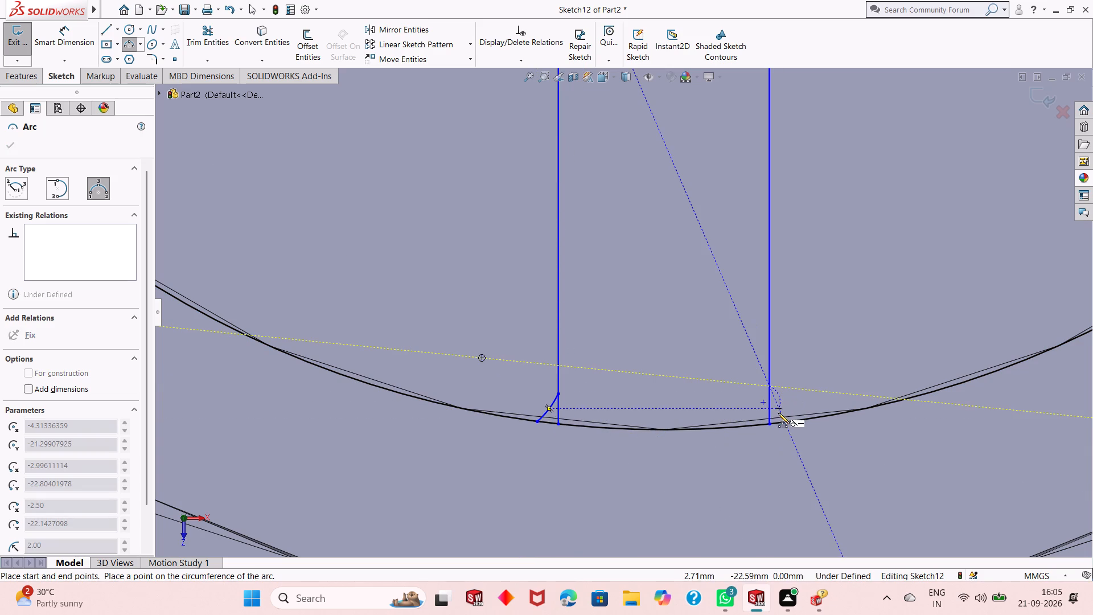
click(793, 421)
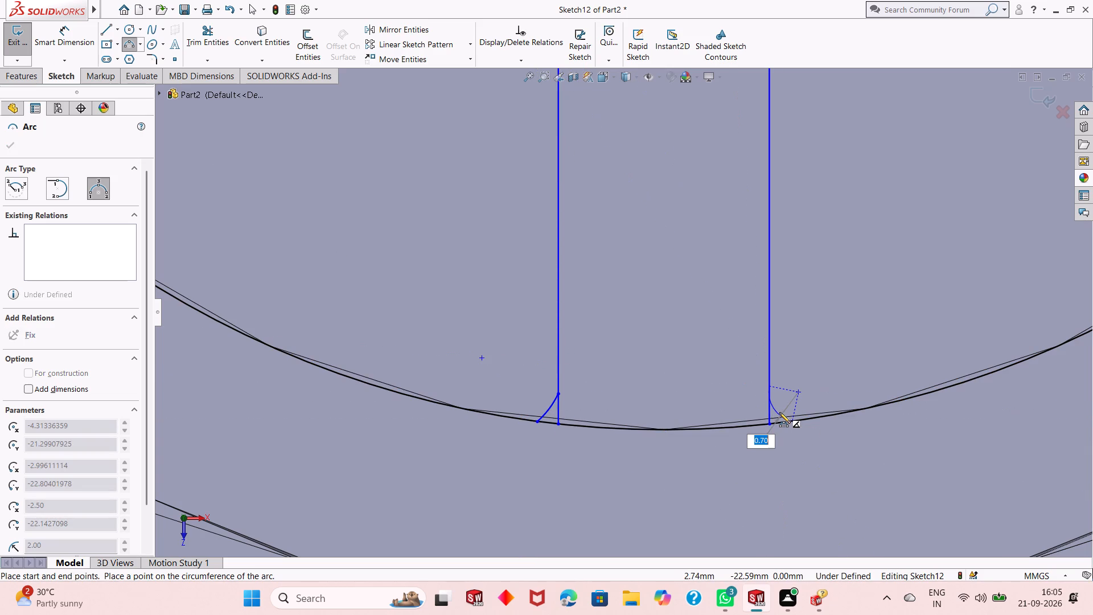
key(2)
key(Return)
Draw a 2 mm radius three-point arc joining the right rib's upper line to the 46 mm circle at its outer corner.
scroll(779, 412, up, 7)
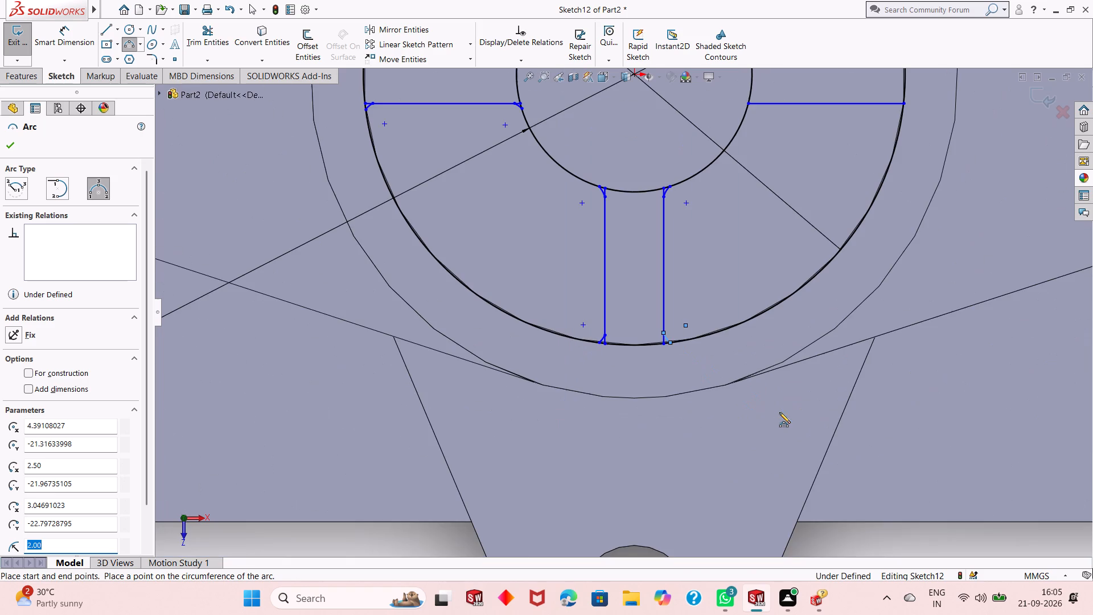
scroll(823, 149, up, 4)
scroll(720, 190, down, 4)
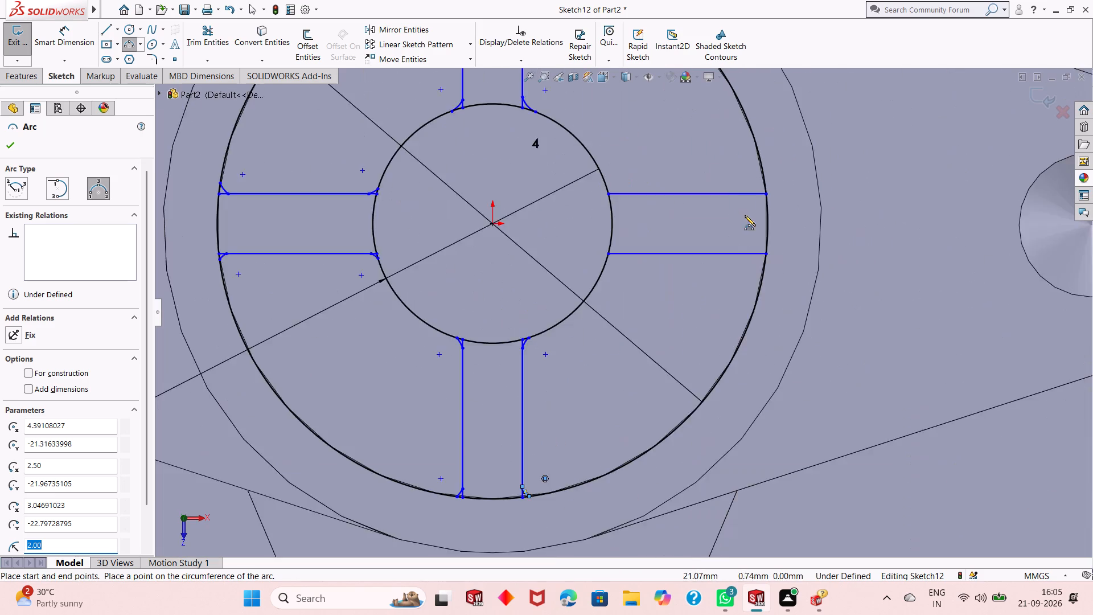
scroll(745, 215, down, 8)
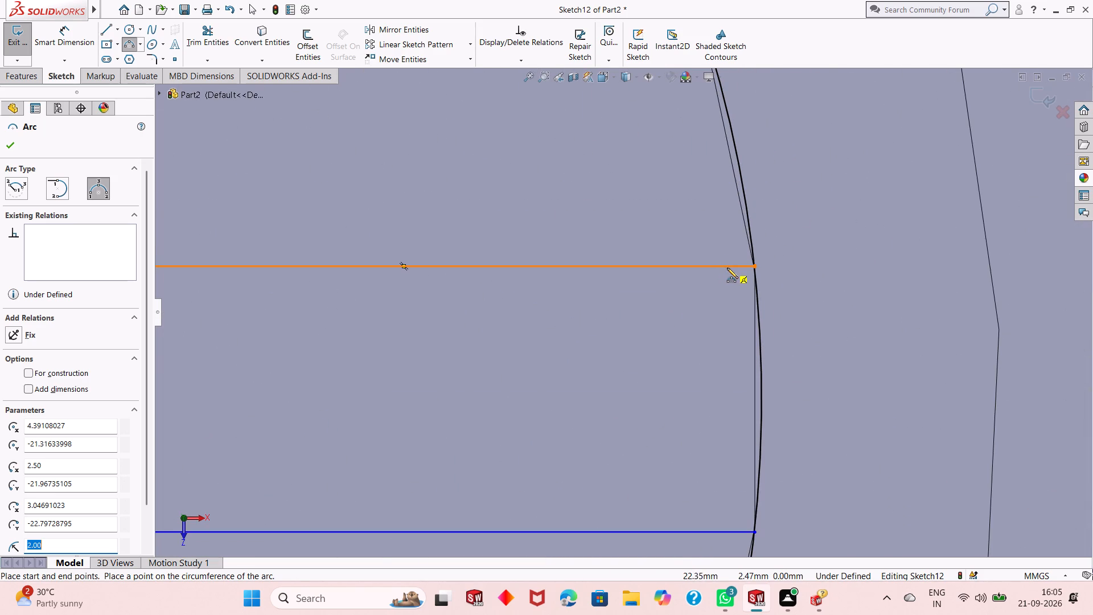
click(728, 265)
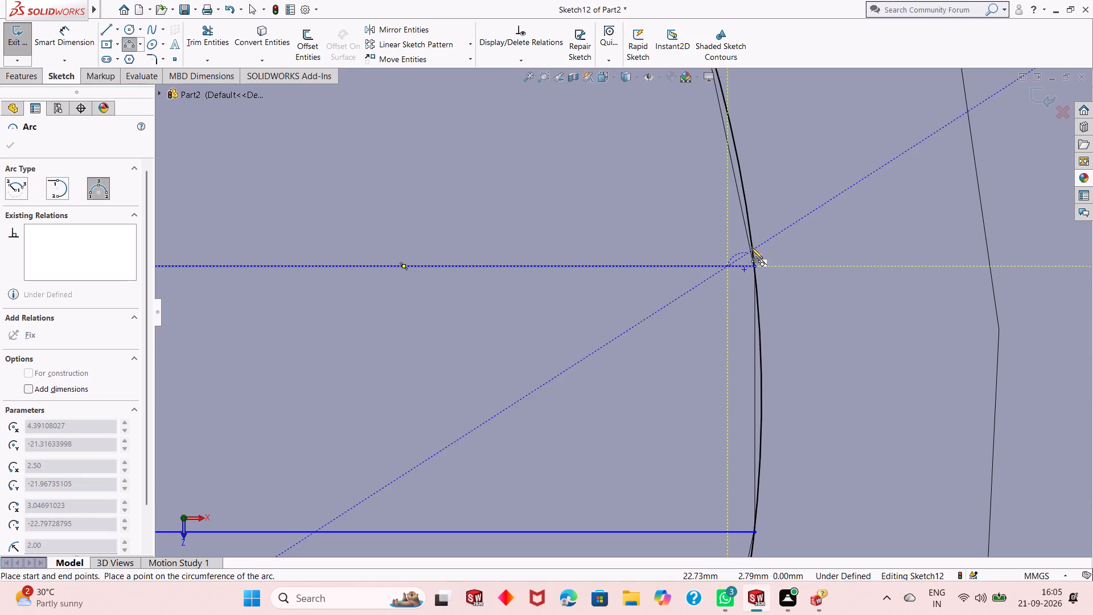
click(748, 236)
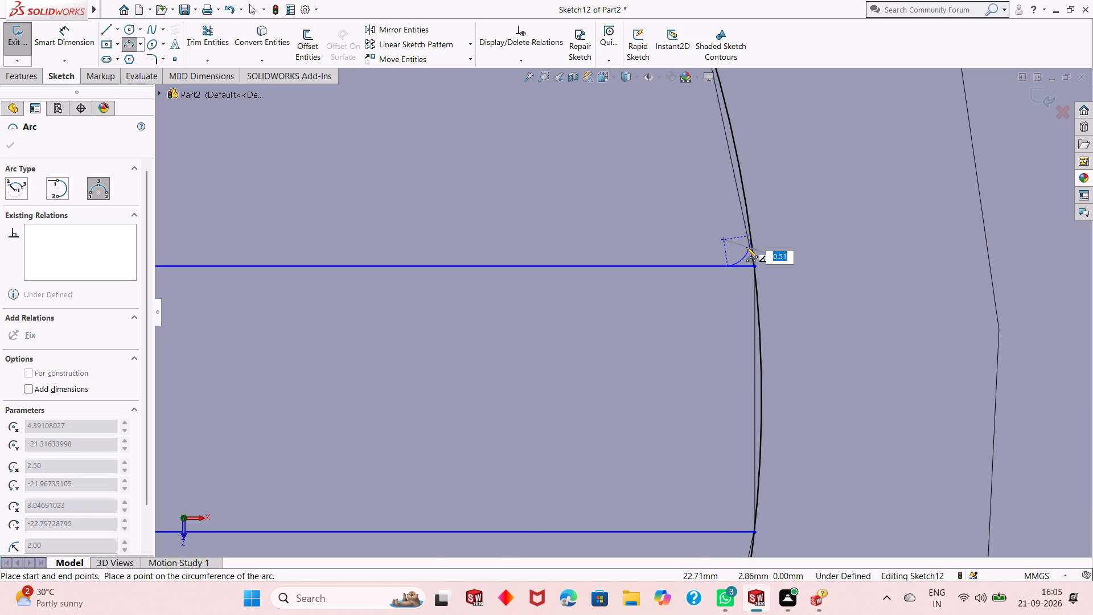
key(2)
key(Return)
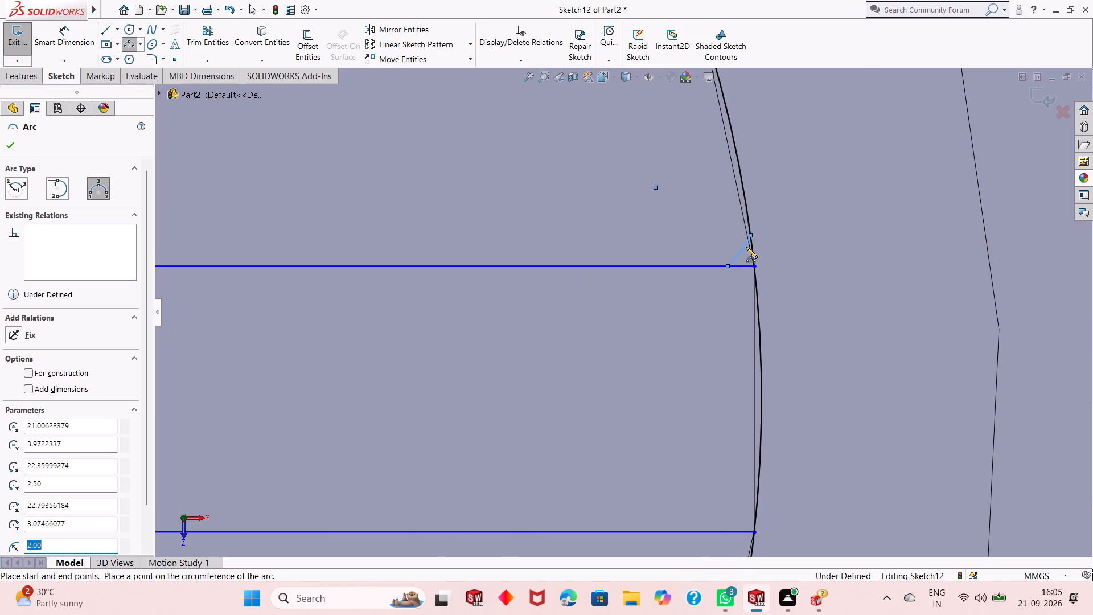
Draw 2 mm radius three-point arcs joining both lines of the right rib to the 20 mm circle at its inner corners.
scroll(734, 306, up, 2)
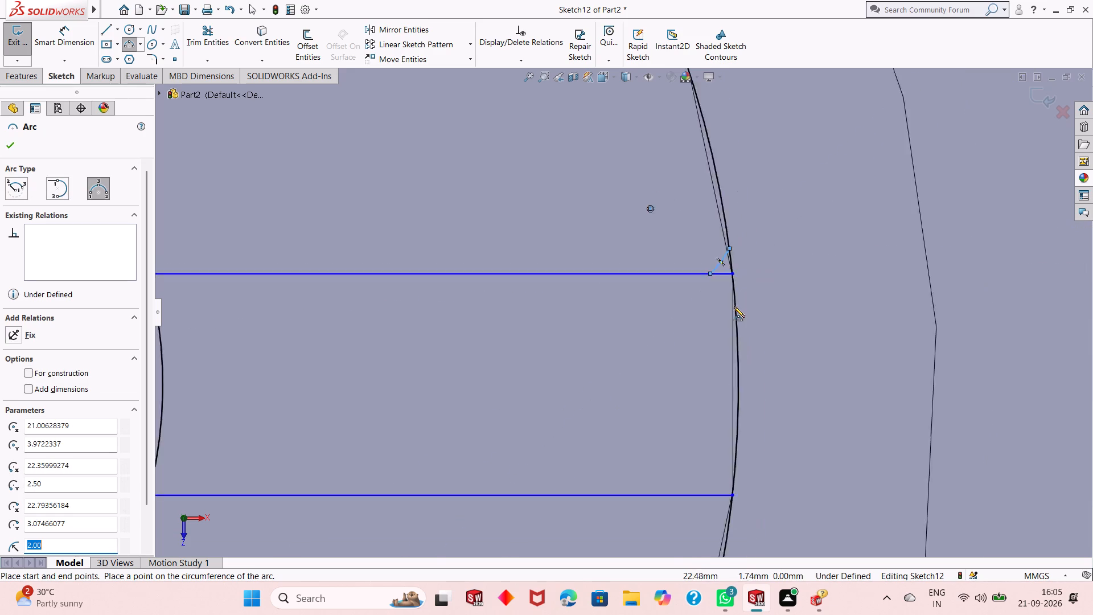
scroll(734, 306, up, 1)
scroll(239, 286, down, 4)
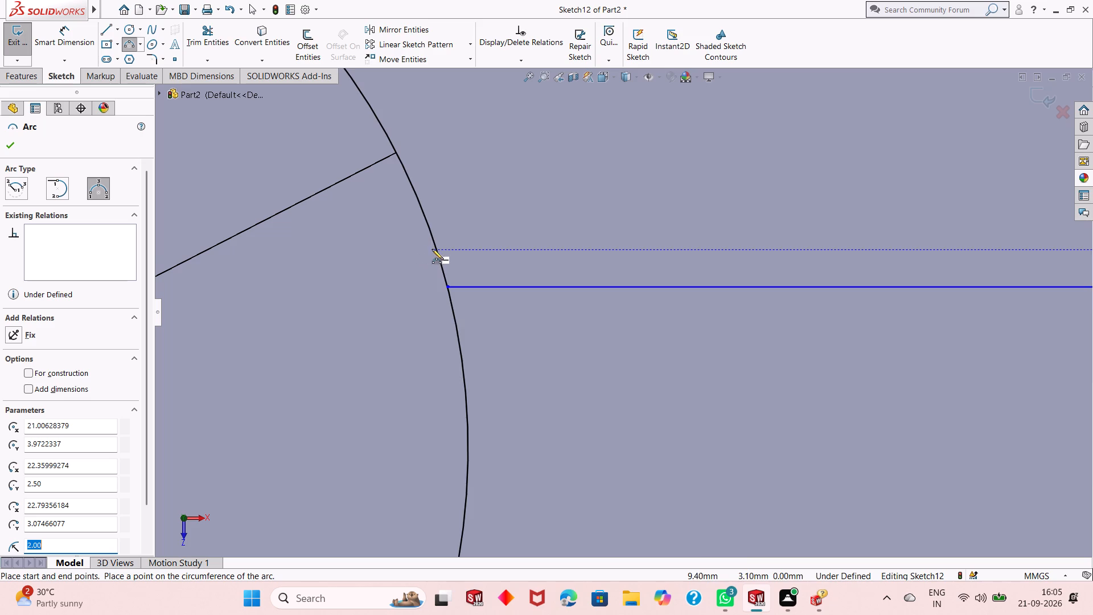
click(441, 264)
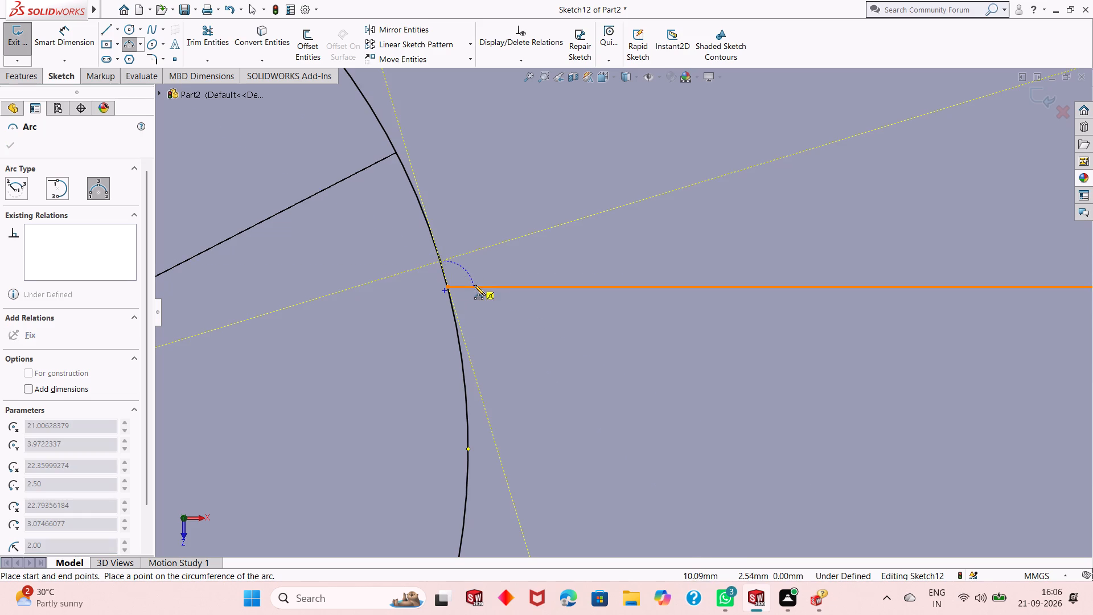
click(474, 286)
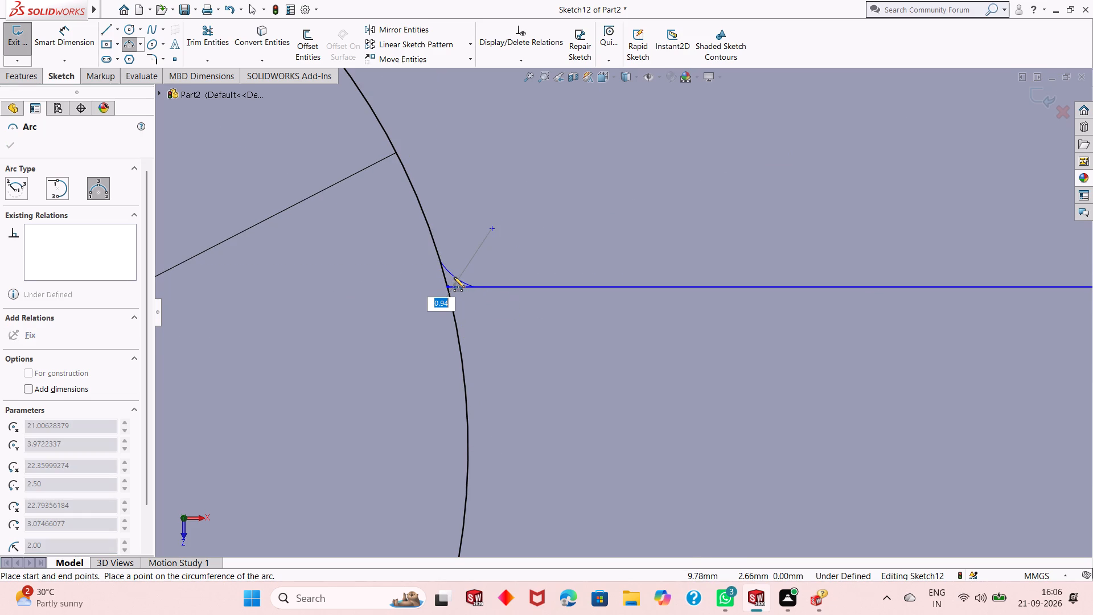
key(2)
key(Return)
scroll(454, 277, up, 4)
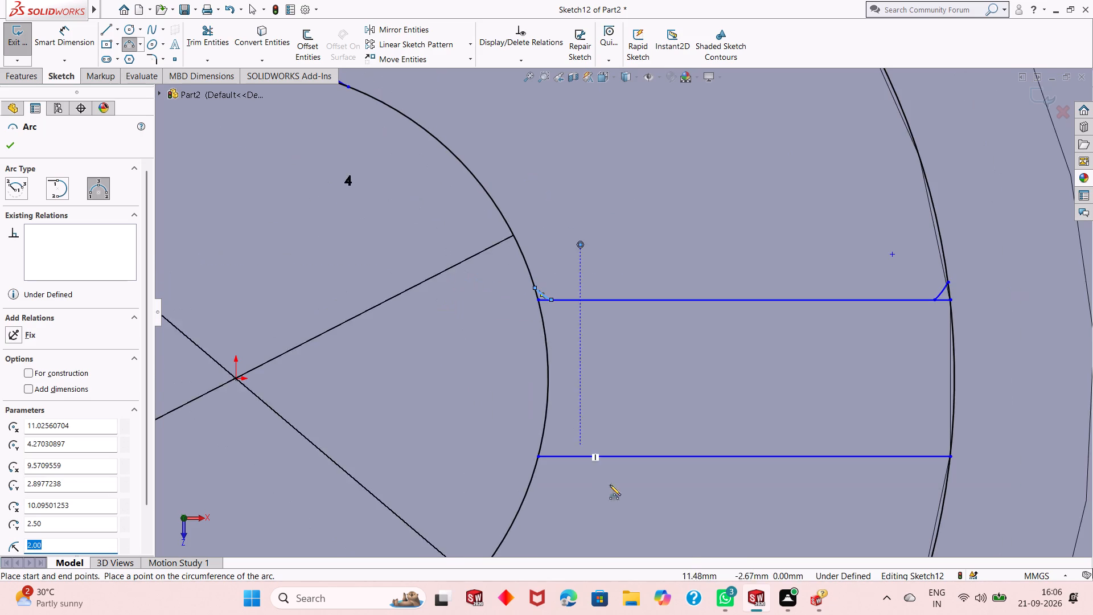
scroll(626, 519, down, 4)
click(435, 359)
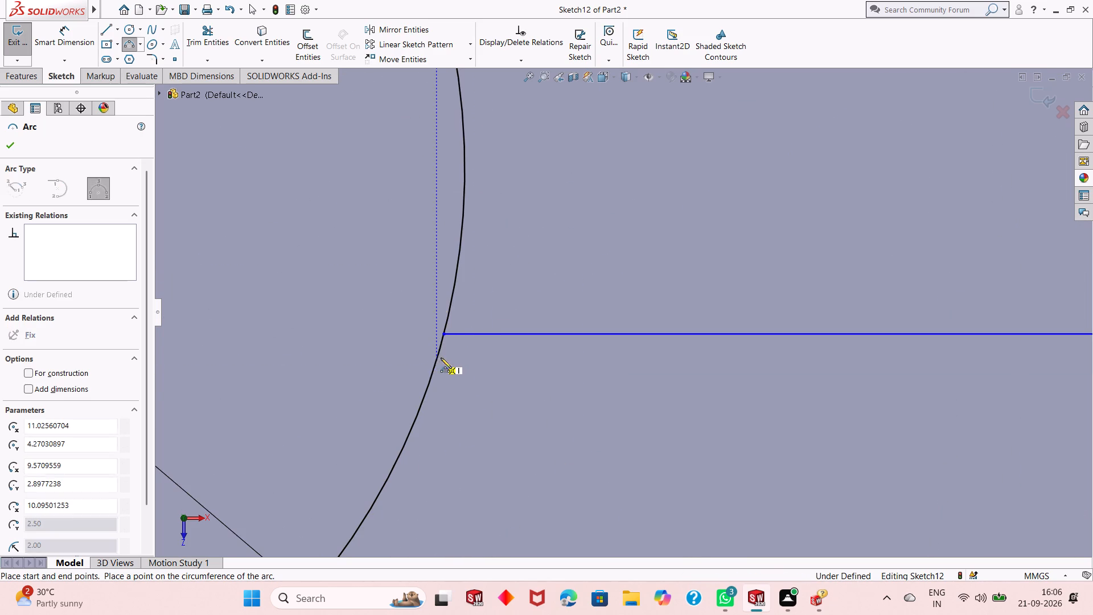
click(478, 335)
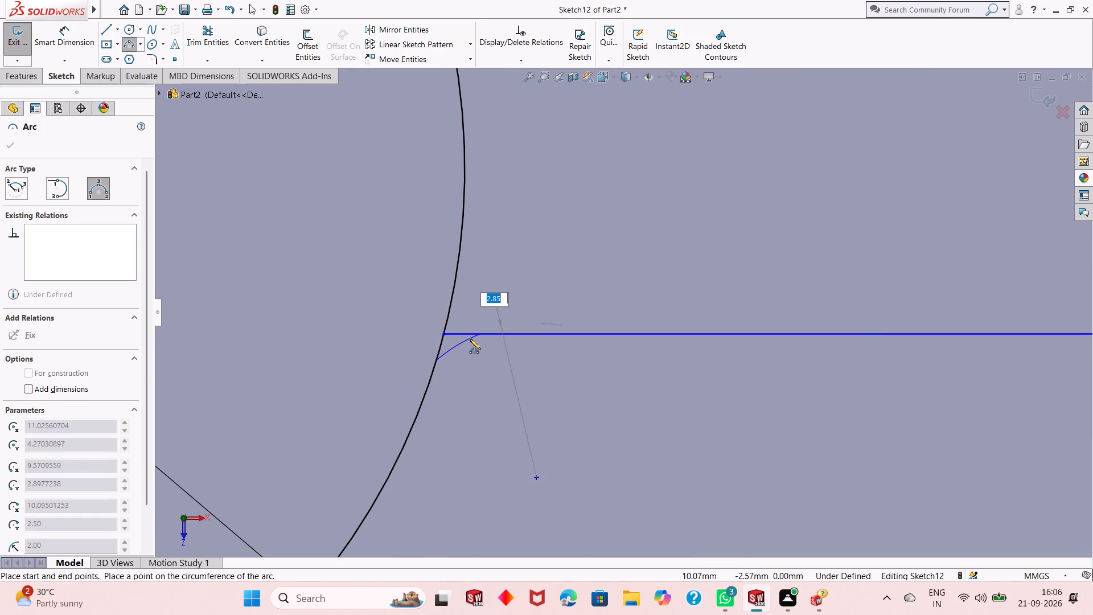
key(2)
key(Return)
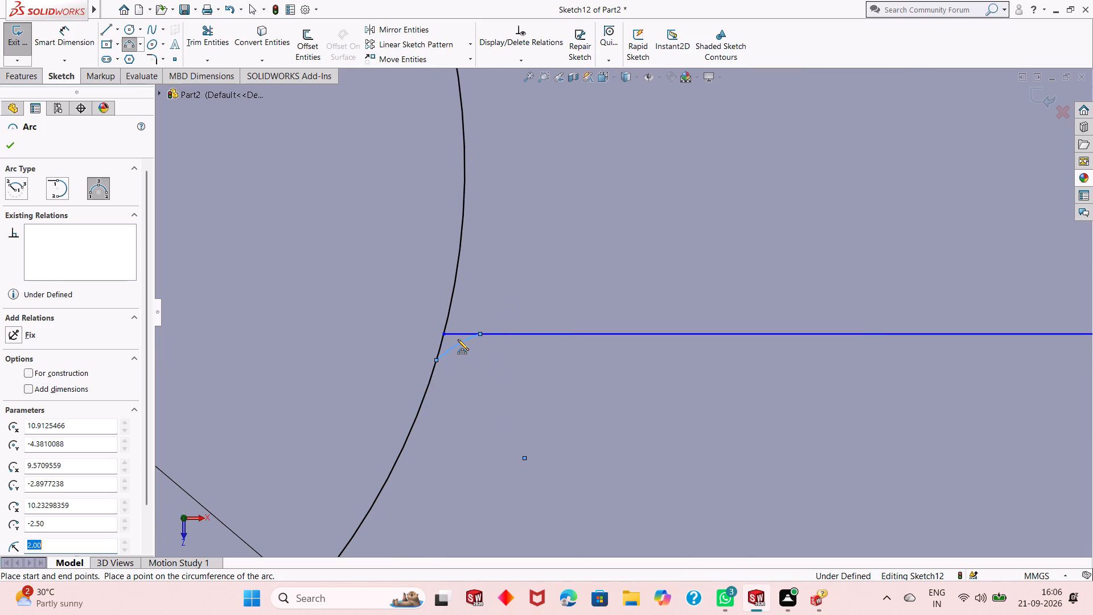
Draw a 2 mm radius three-point arc joining the right rib's lower line to the 46 mm circle at its outer corner.
scroll(458, 339, up, 5)
scroll(903, 328, down, 3)
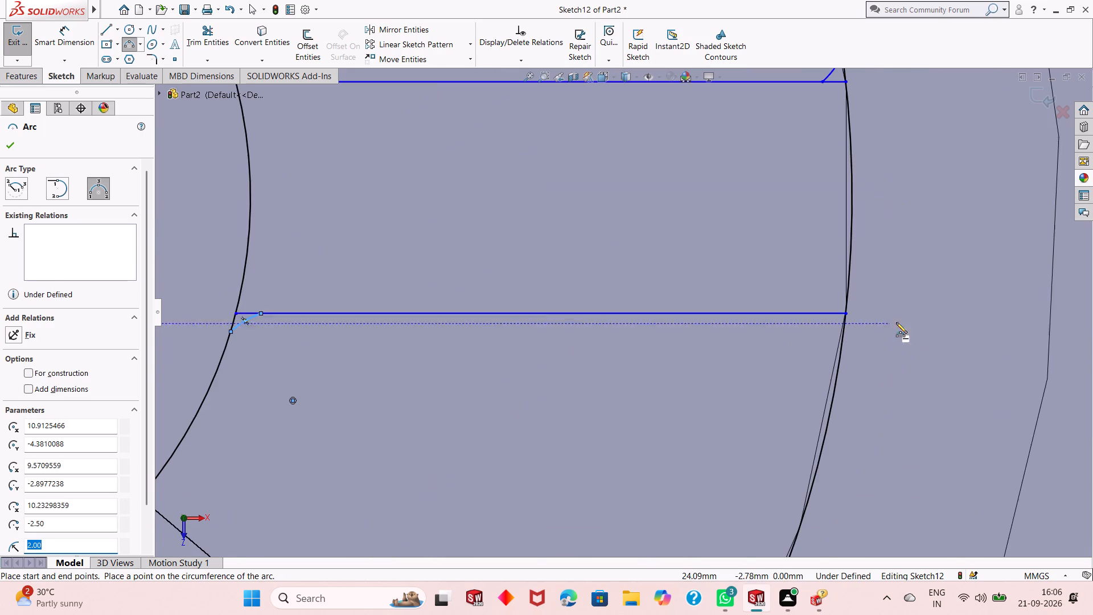
scroll(809, 318, down, 2)
click(807, 309)
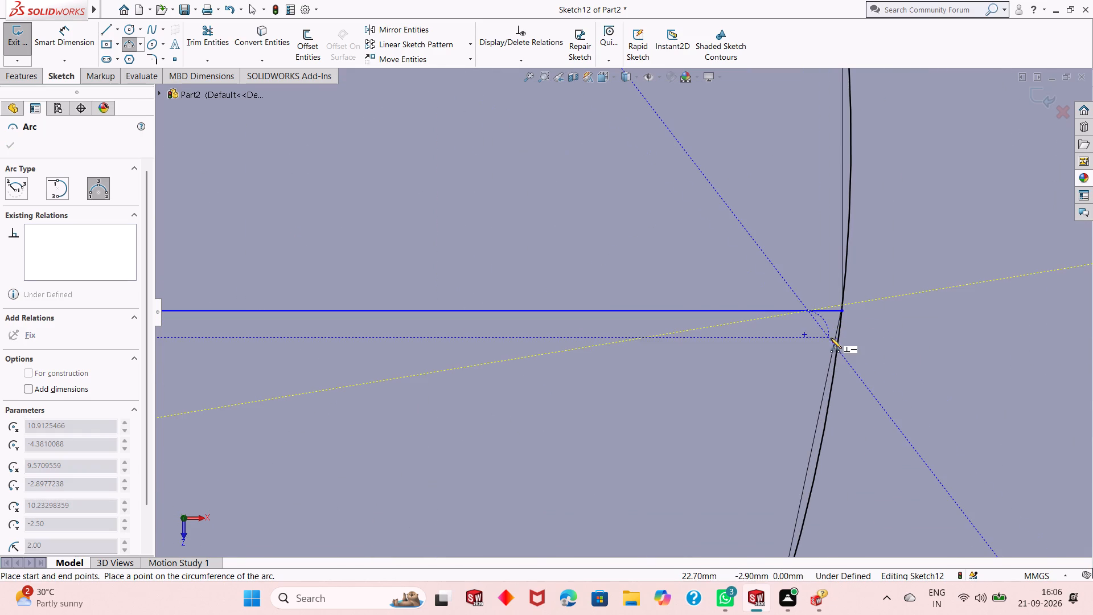
click(835, 339)
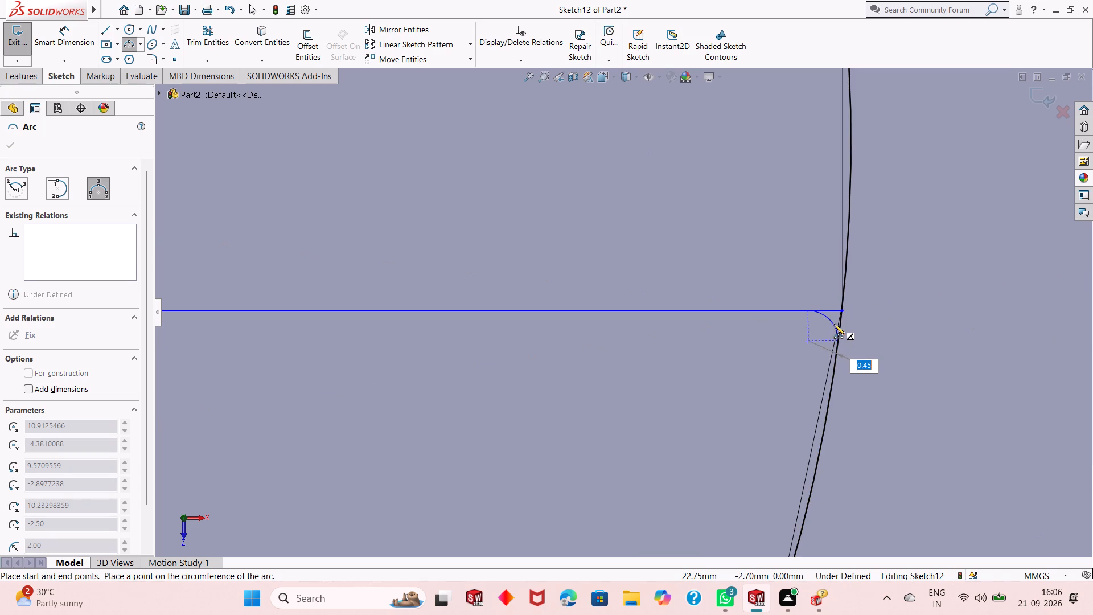
key(2)
key(Return)
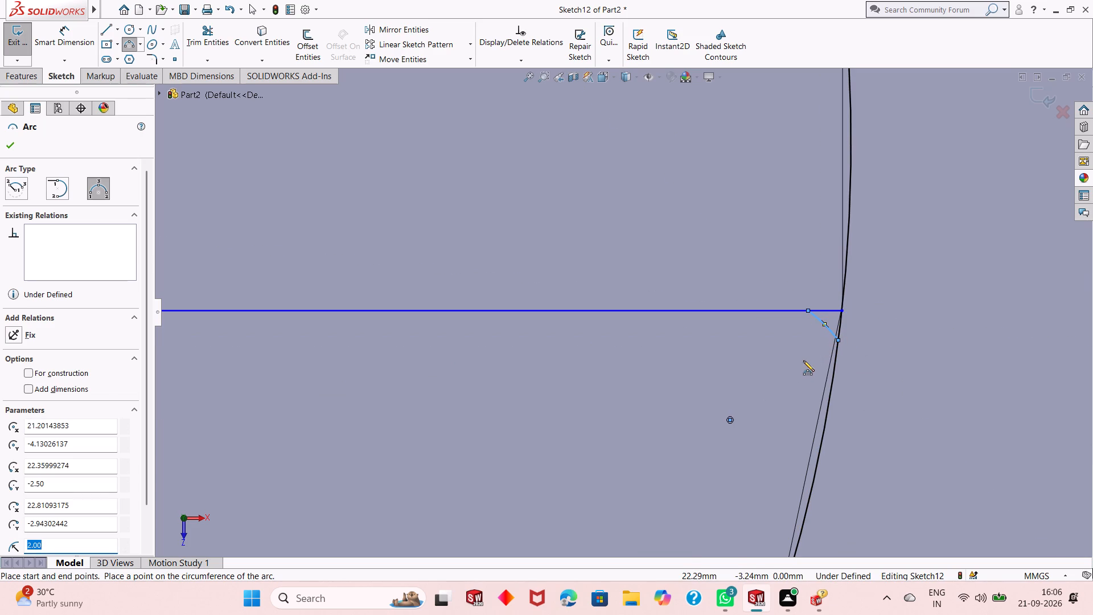
key(Escape)
scroll(754, 351, up, 5)
key(Escape)
key(Escape)
Add 2 mm radius dimensions to both outer corner arcs of the upper rib.
scroll(623, 305, up, 5)
scroll(415, 246, up, 3)
scroll(488, 266, down, 2)
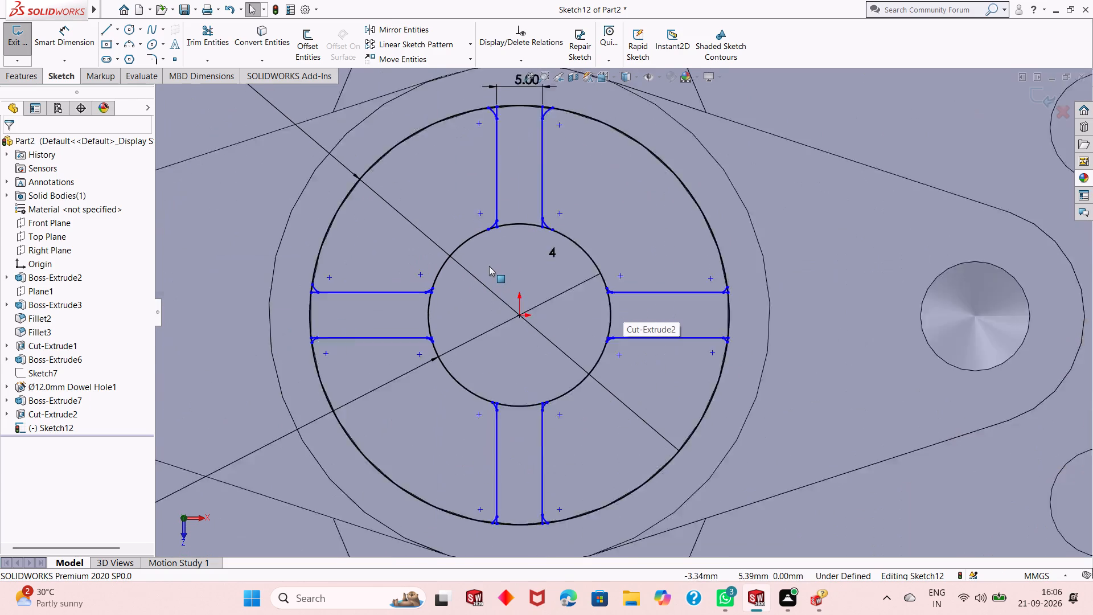
scroll(489, 266, down, 1)
scroll(491, 265, up, 2)
scroll(540, 315, down, 3)
scroll(540, 315, up, 3)
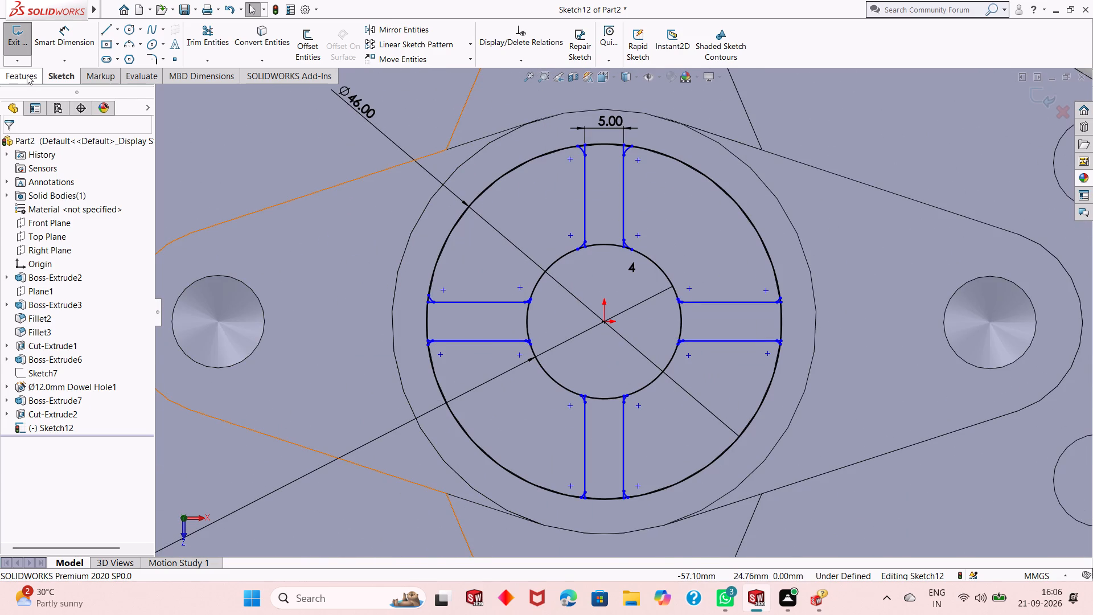
click(67, 33)
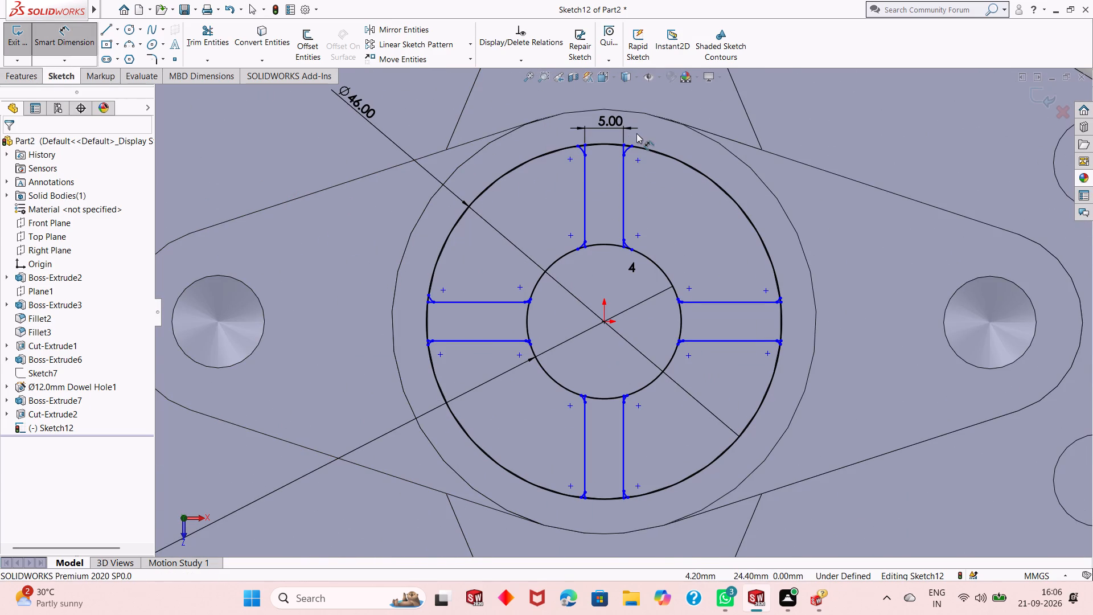
scroll(609, 138, down, 6)
scroll(571, 173, down, 4)
scroll(660, 309, up, 3)
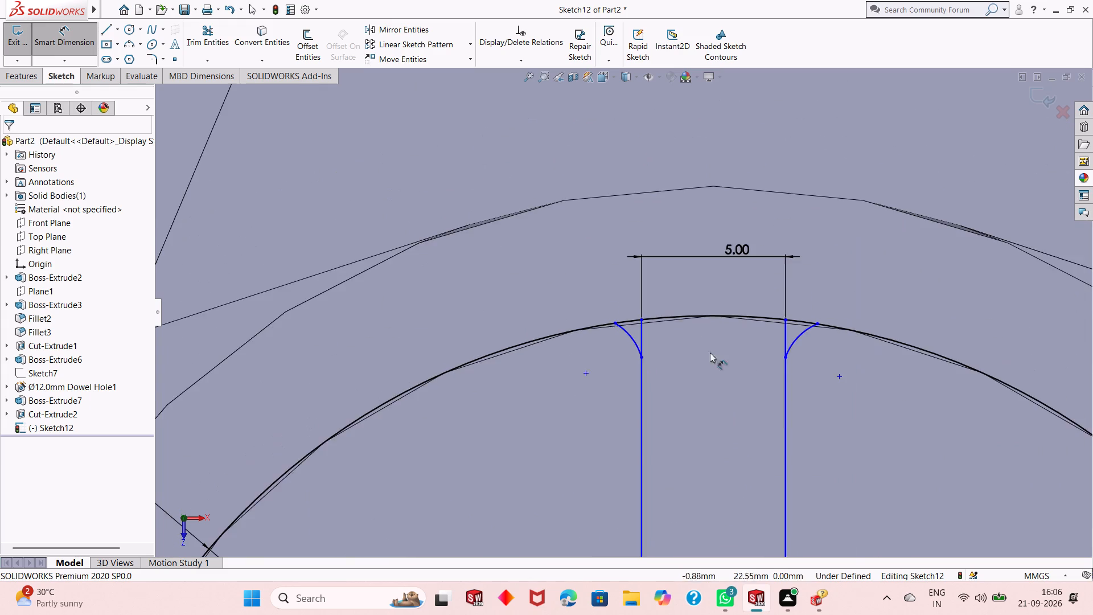
scroll(770, 420, down, 3)
click(502, 260)
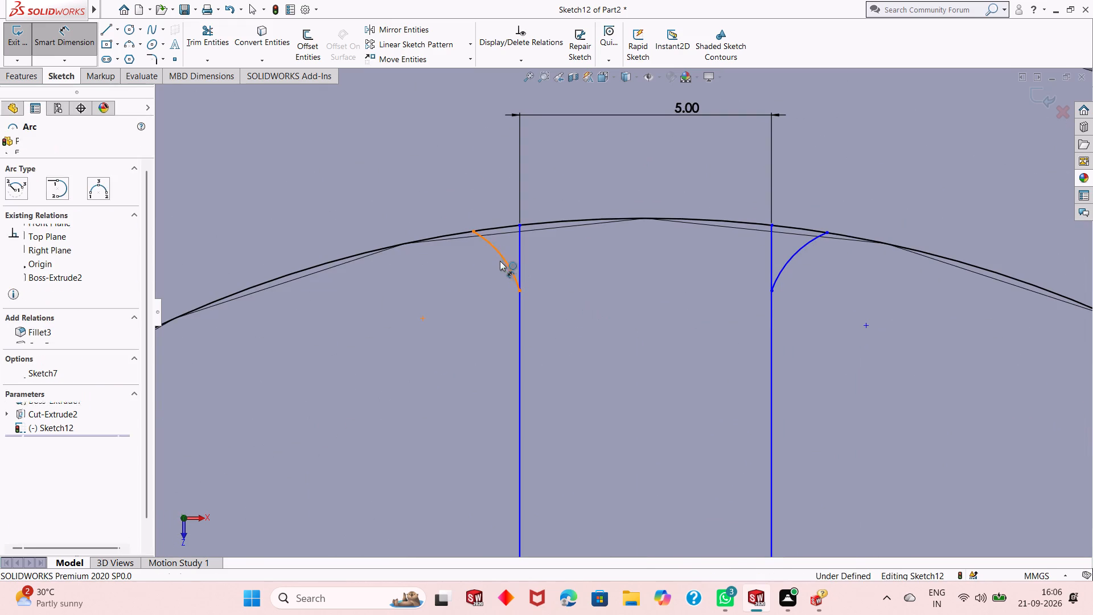
click(475, 300)
click(429, 285)
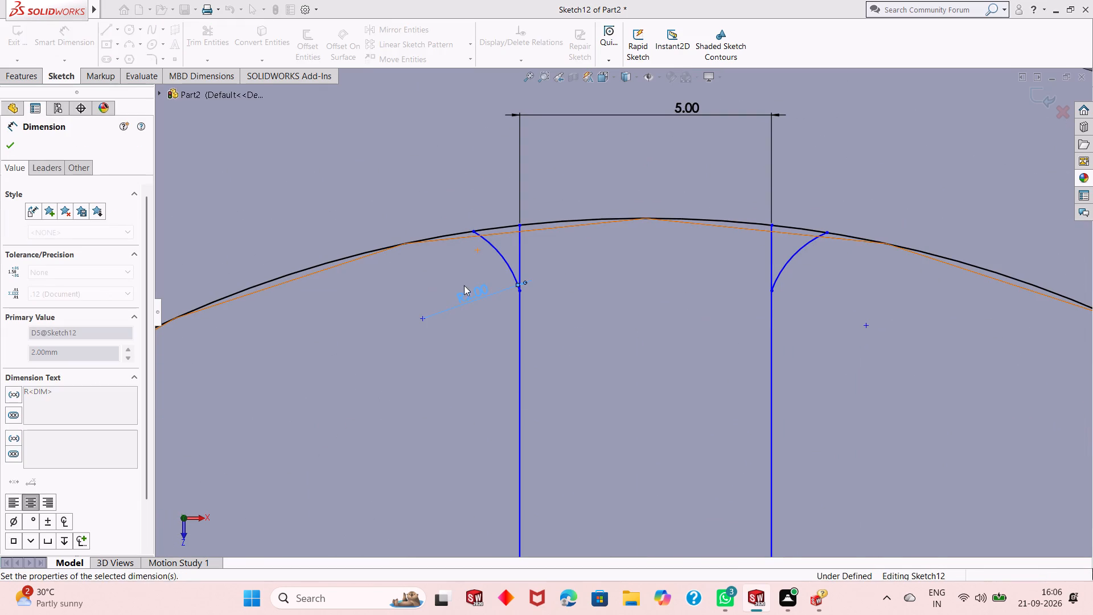
click(787, 262)
click(810, 307)
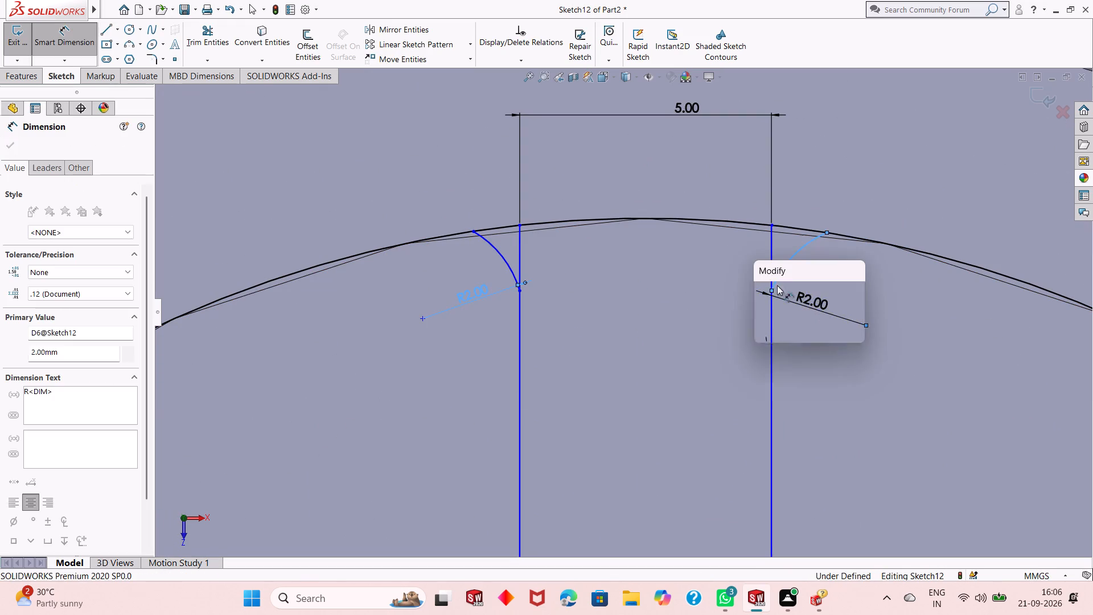
click(759, 293)
key(Escape)
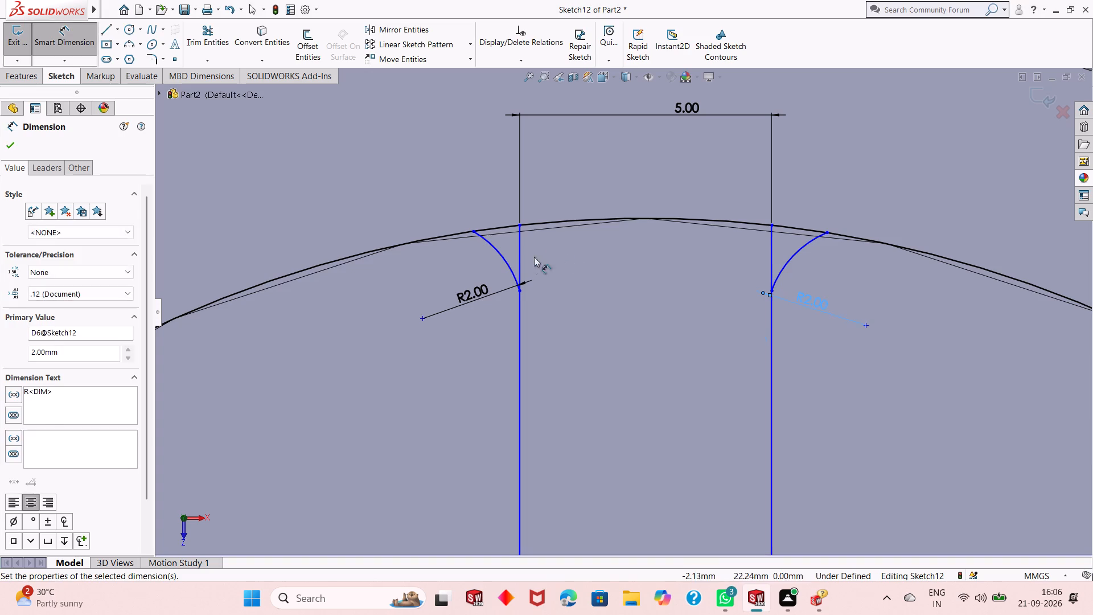
key(Escape)
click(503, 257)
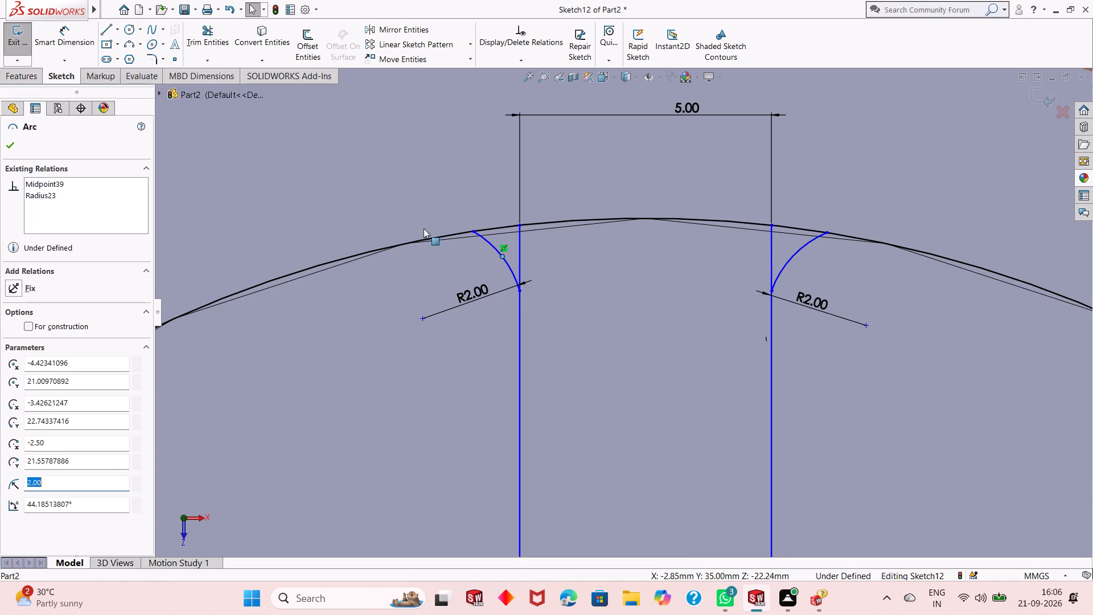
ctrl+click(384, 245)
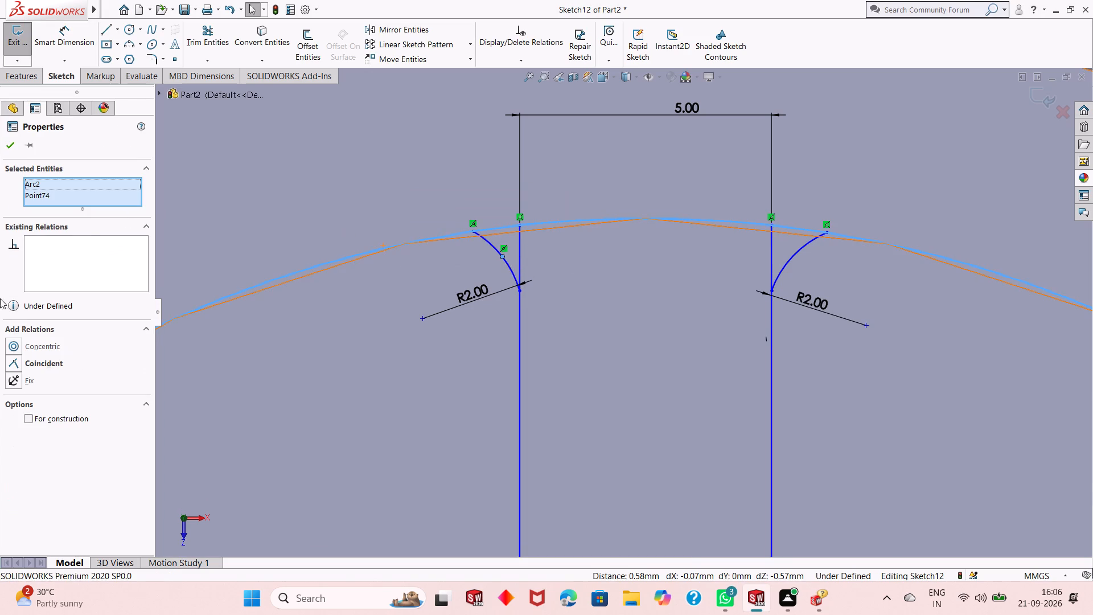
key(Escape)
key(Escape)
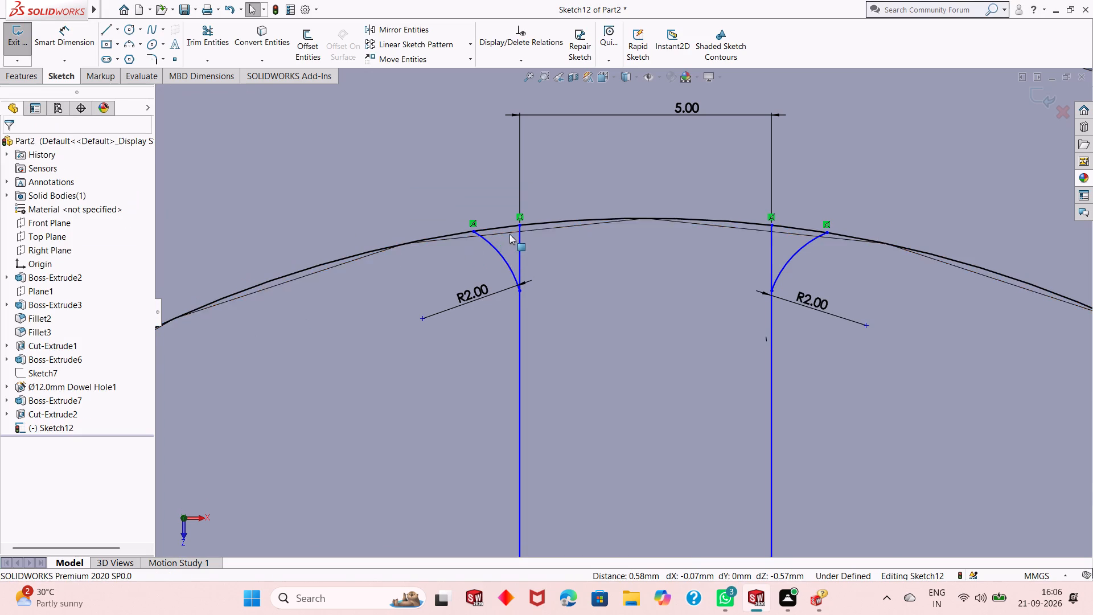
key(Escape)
Make the upper rib's left outer corner arc tangent to the 46 mm circle and to the rib's left line.
click(500, 253)
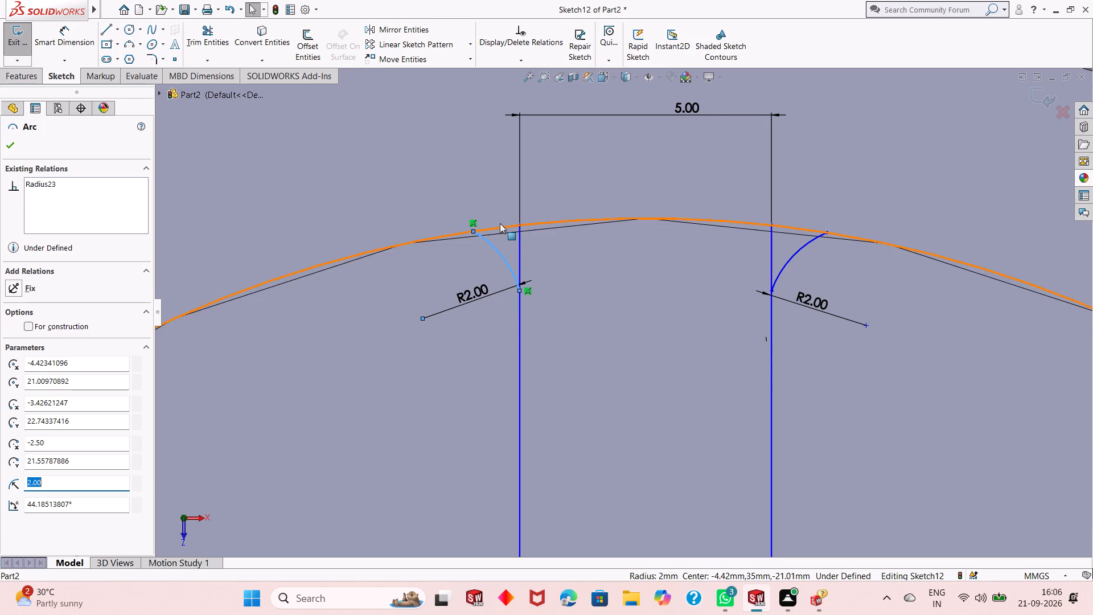
ctrl+click(500, 228)
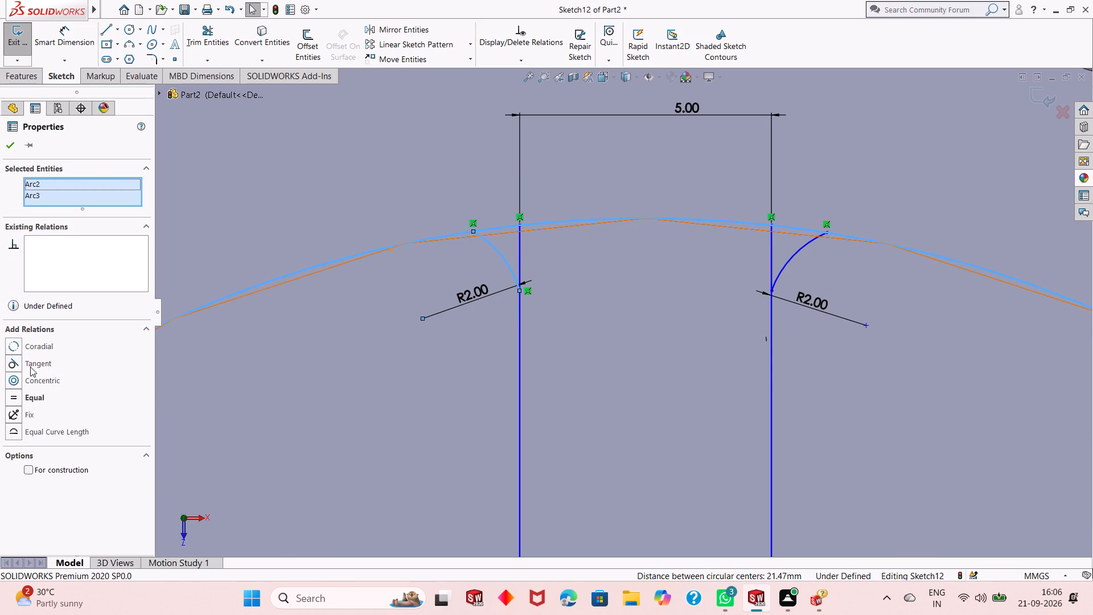
click(30, 367)
click(7, 146)
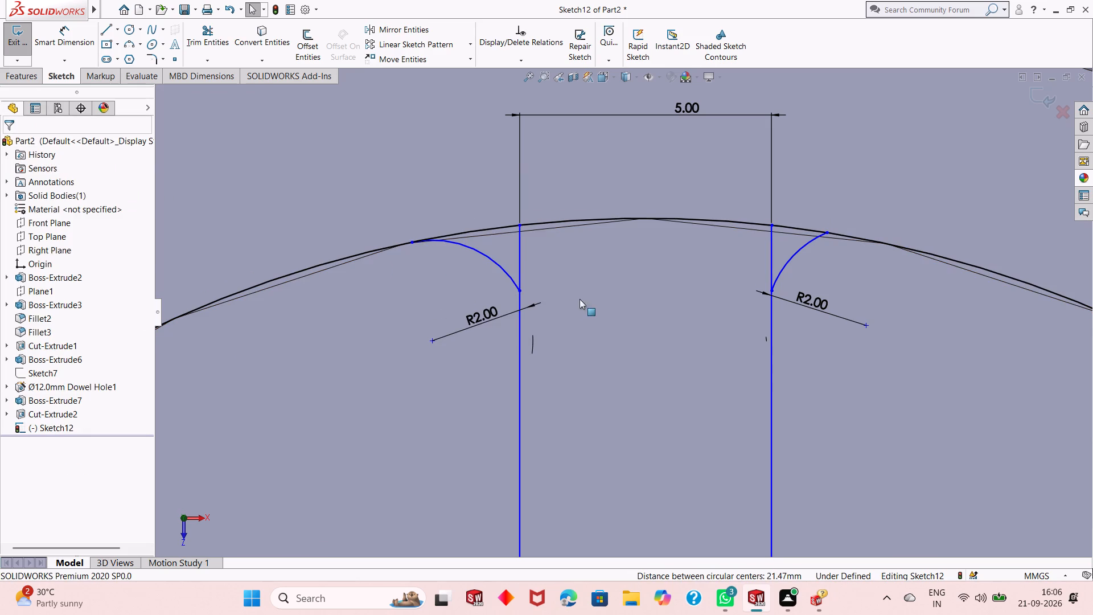
click(493, 261)
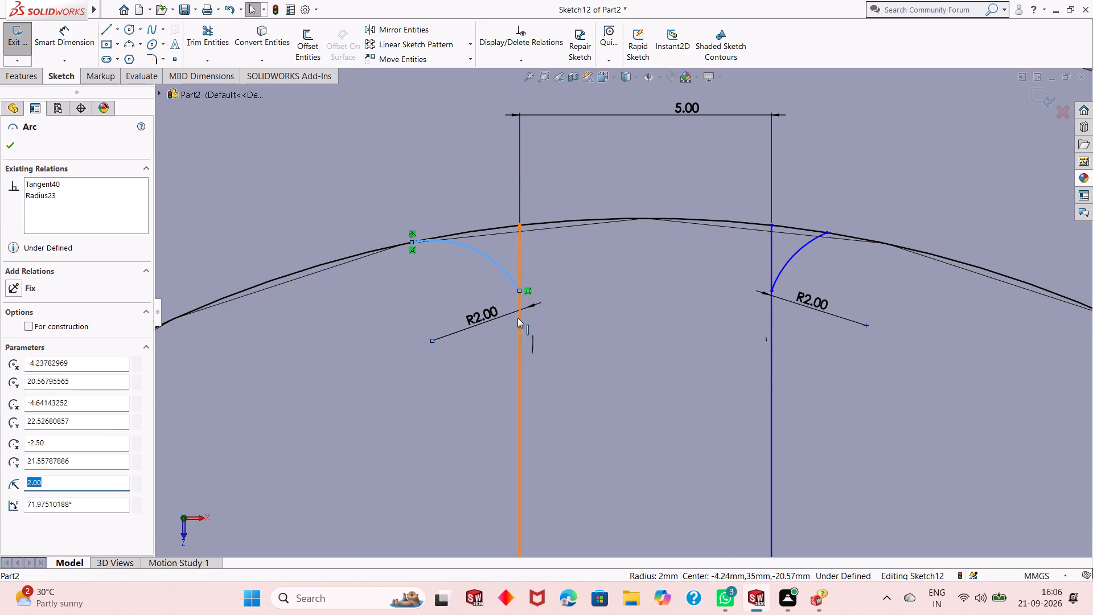
ctrl+click(519, 263)
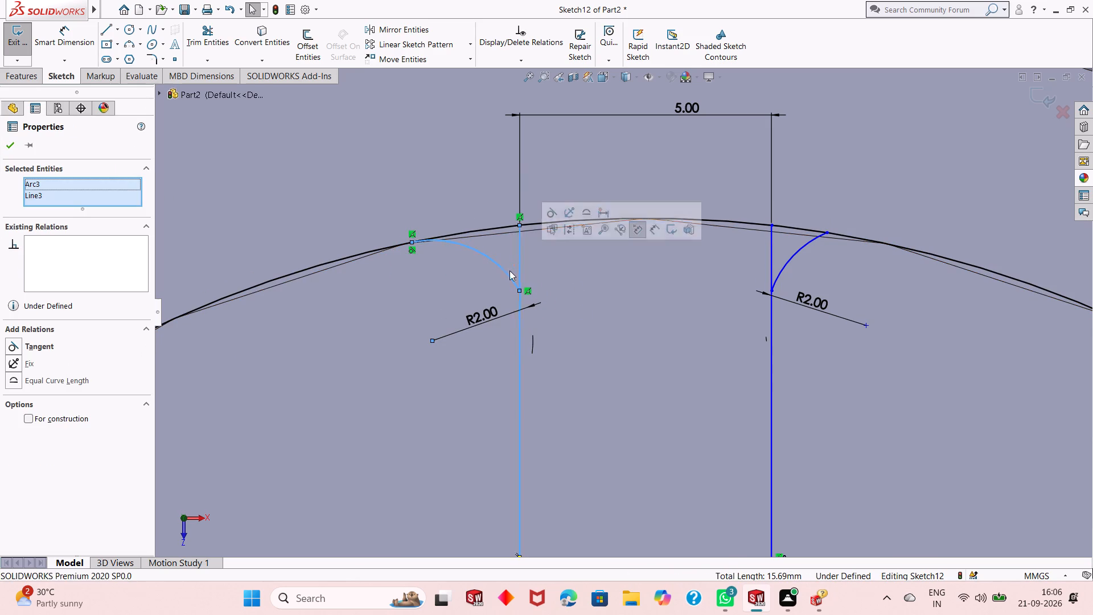
click(15, 347)
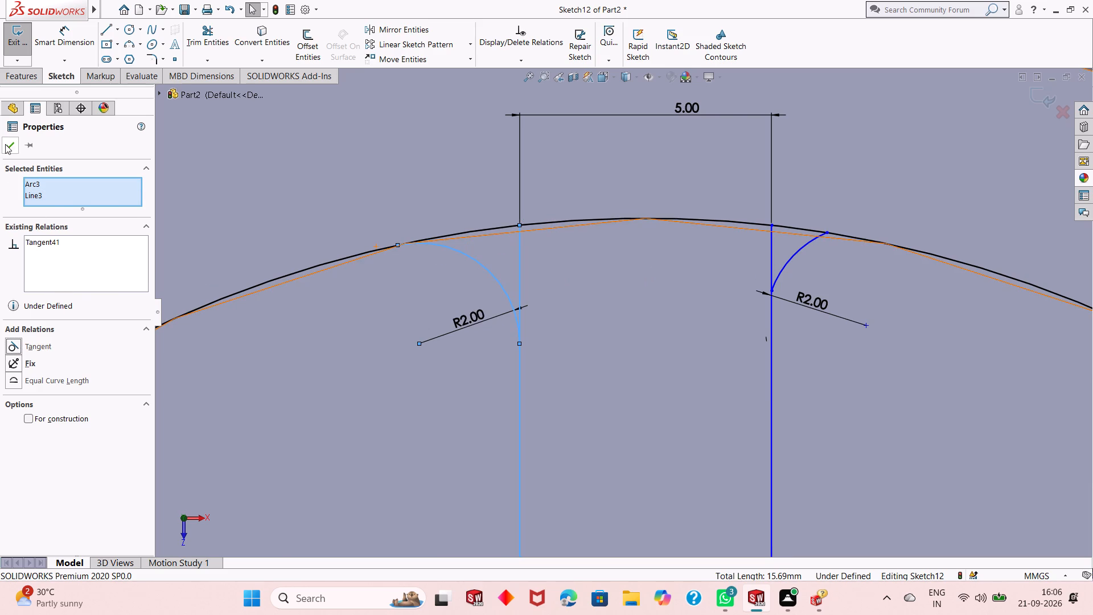
click(9, 138)
Make the upper rib's right outer corner arc tangent to the 46 mm circle and to the rib's right line.
scroll(612, 355, up, 9)
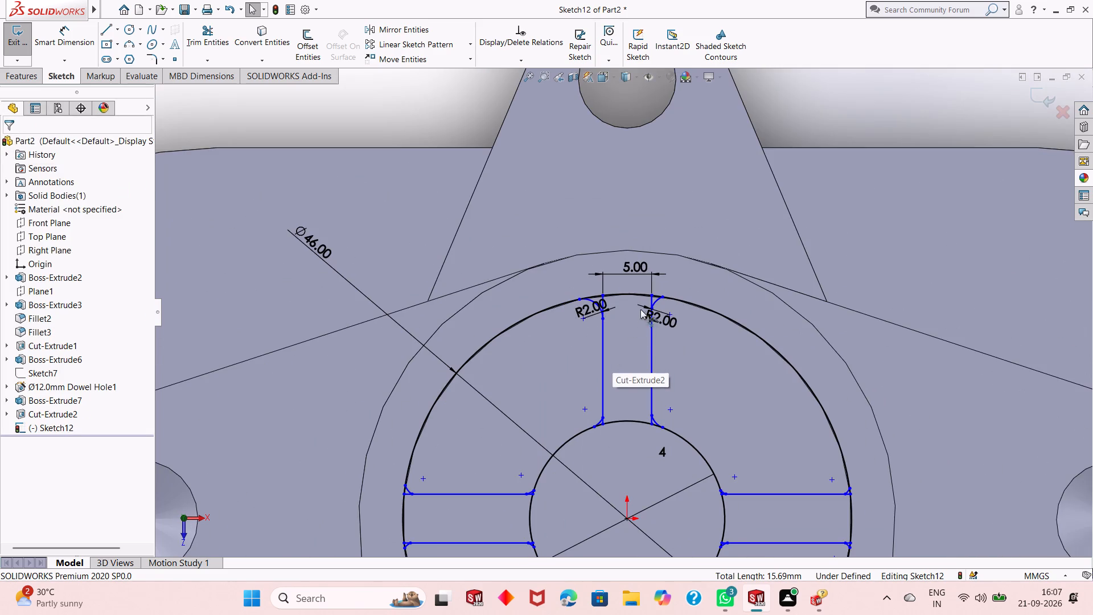
scroll(664, 294, down, 11)
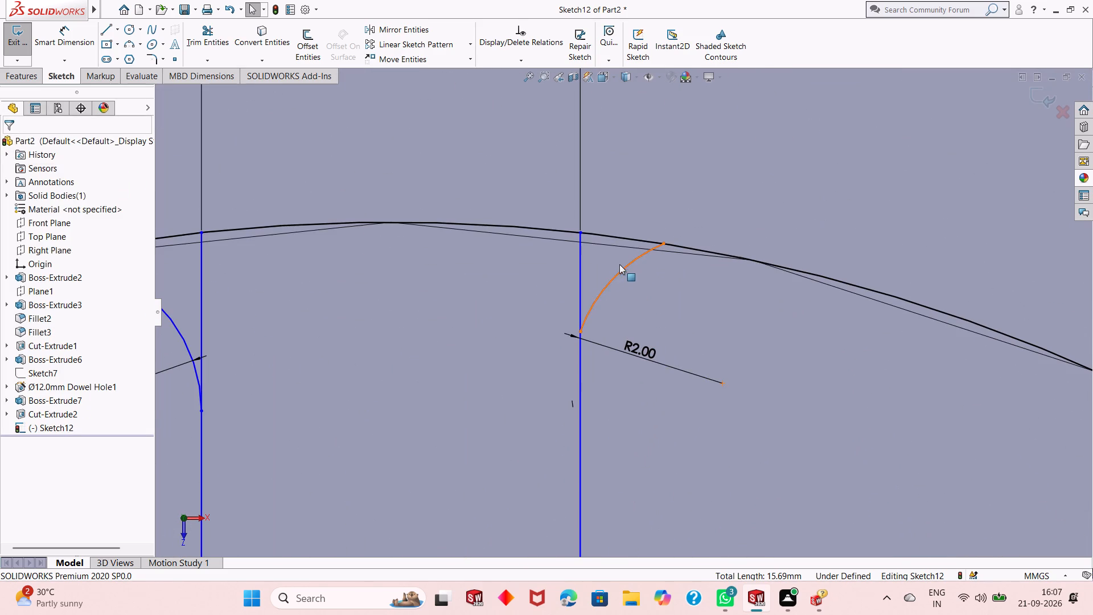
click(620, 268)
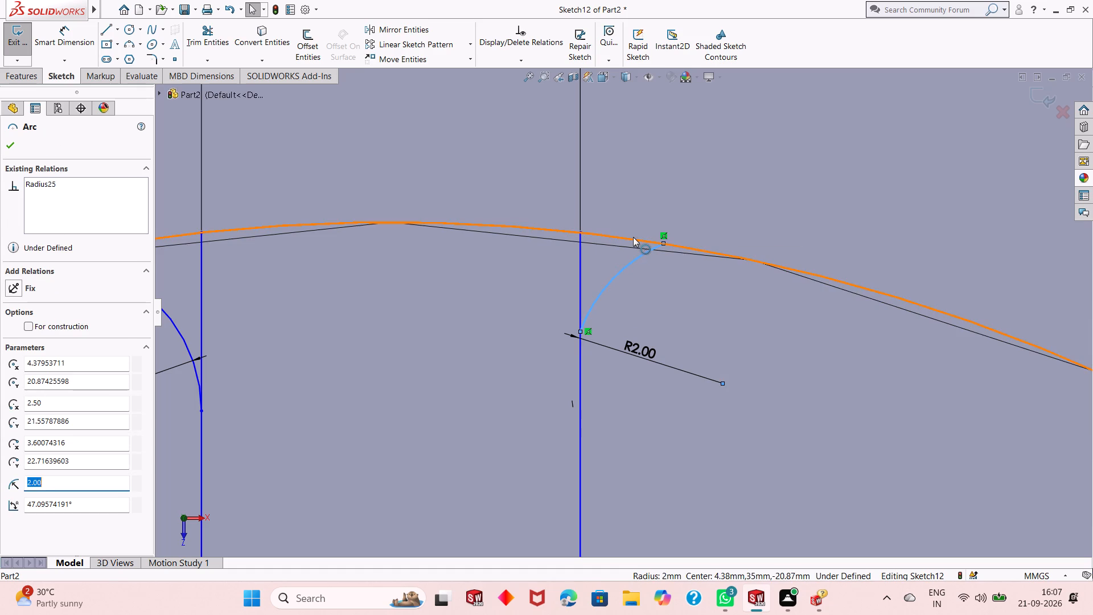
ctrl+click(633, 237)
click(14, 362)
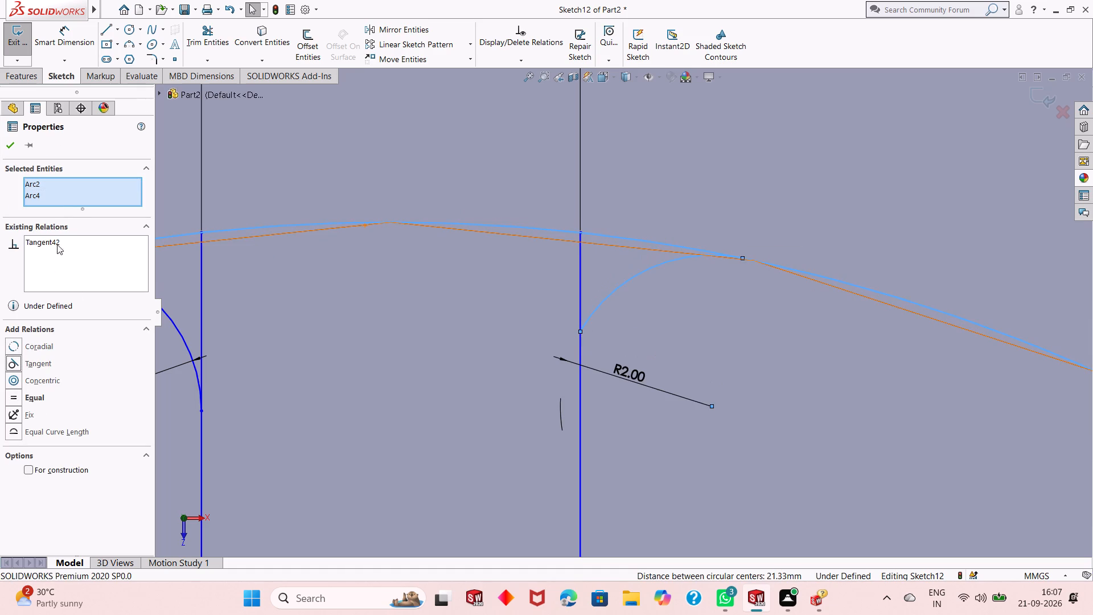
click(13, 151)
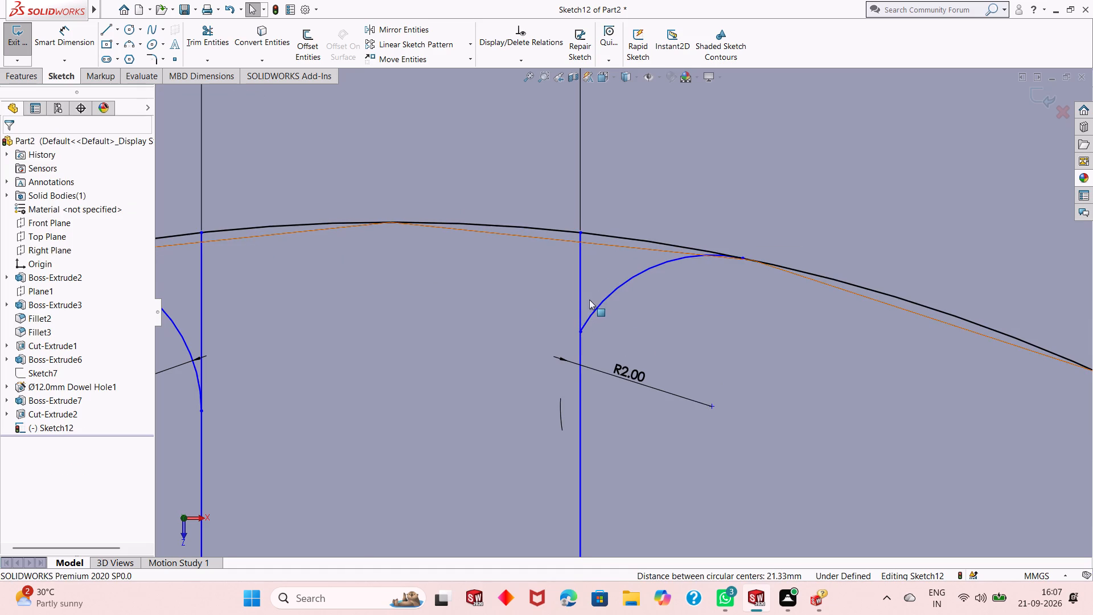
click(609, 293)
ctrl+click(576, 272)
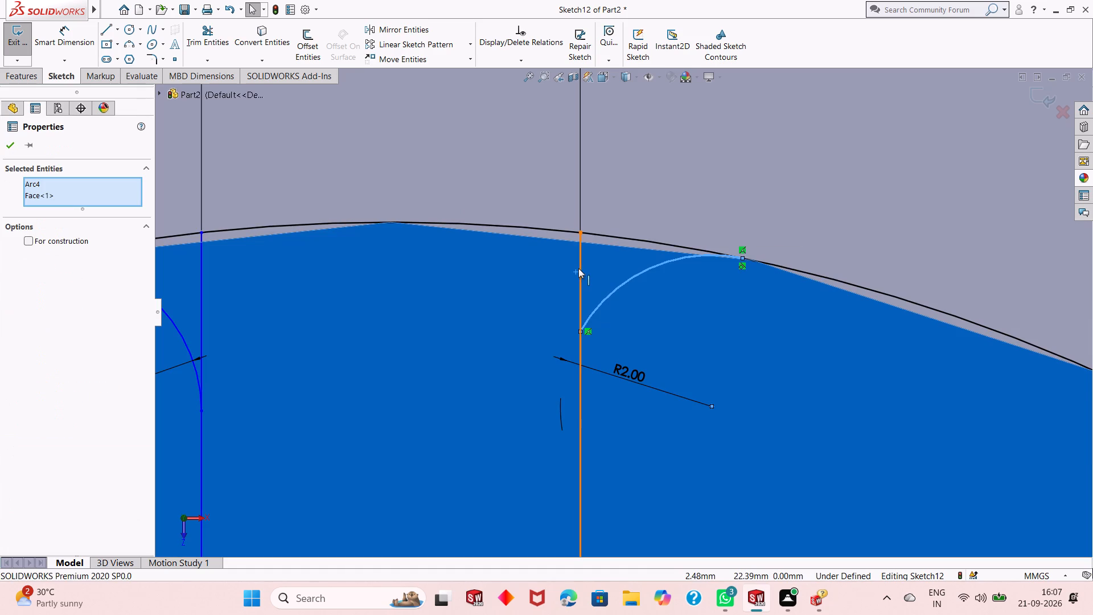
key(Escape)
key(Escape)
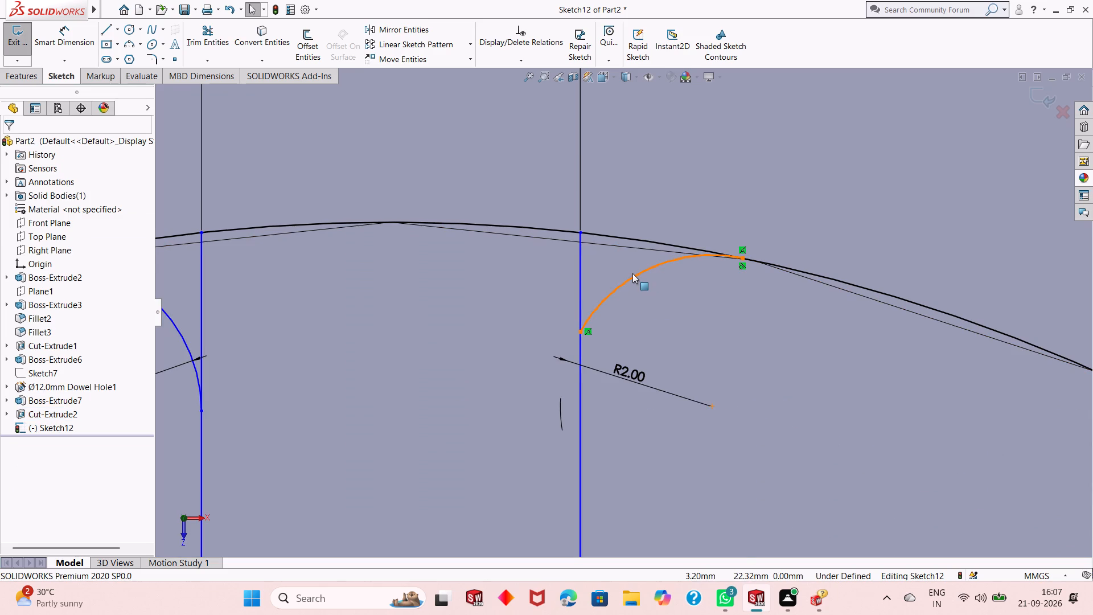
click(632, 275)
ctrl+click(581, 280)
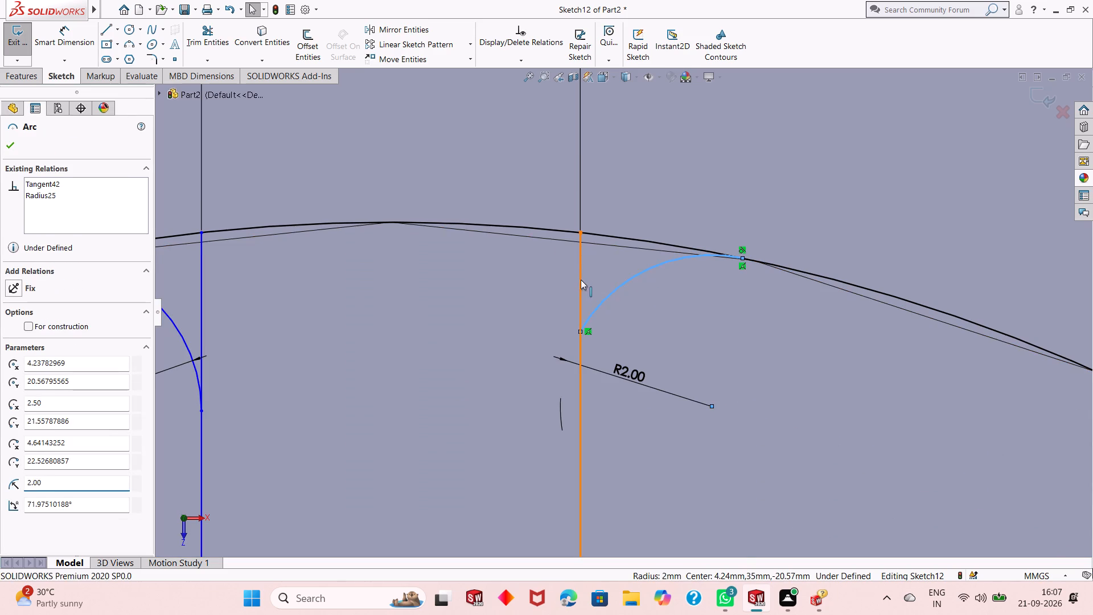
click(11, 343)
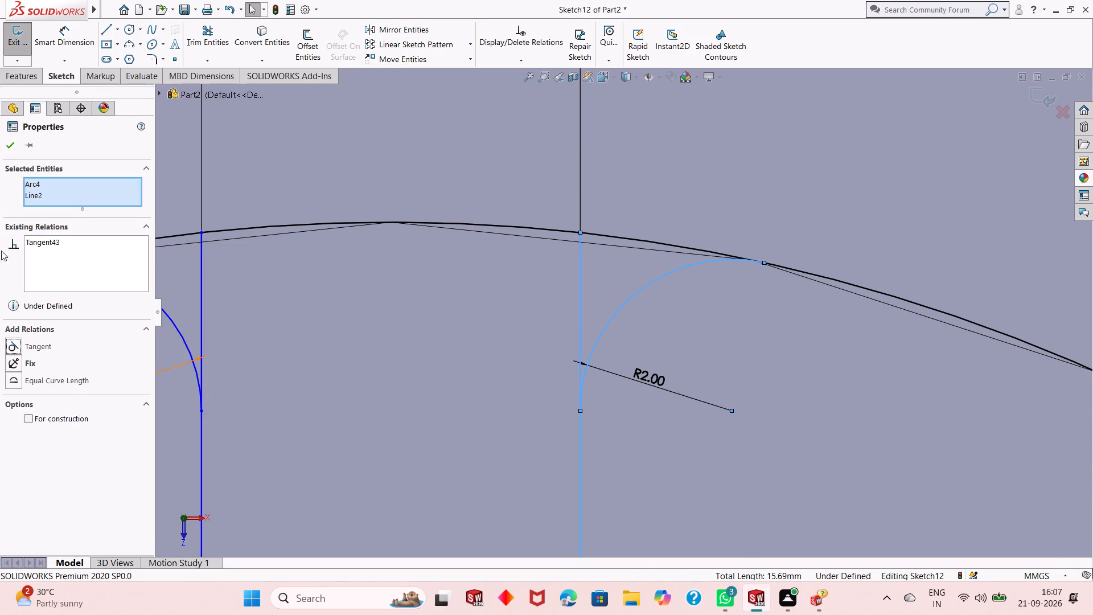
click(9, 147)
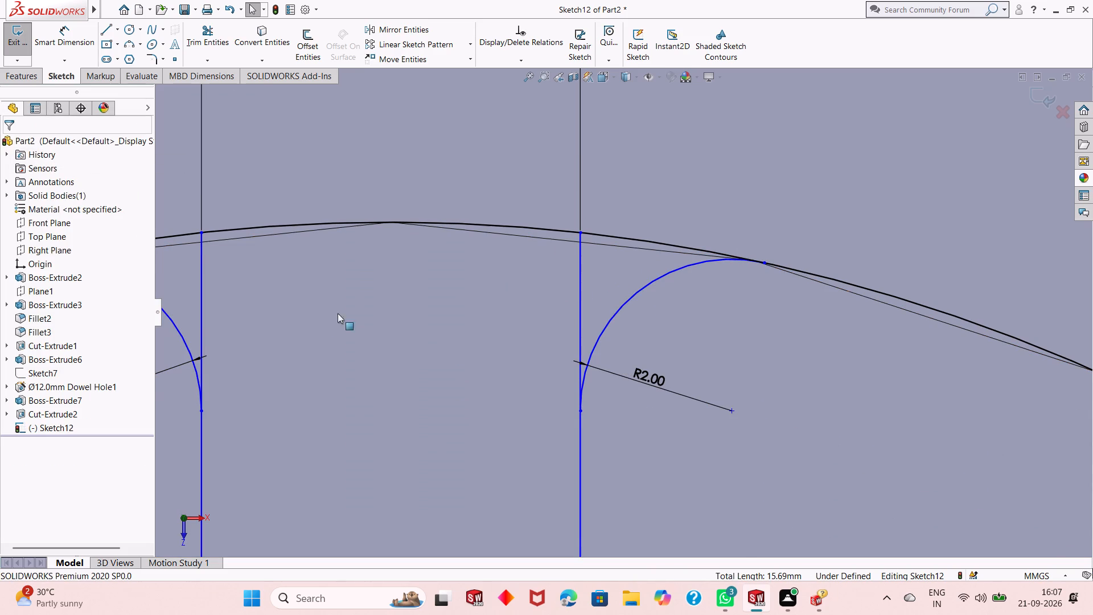
Make the upper rib's left inner corner arc tangent to the 20 mm circle and to the rib's left line.
scroll(534, 372, up, 11)
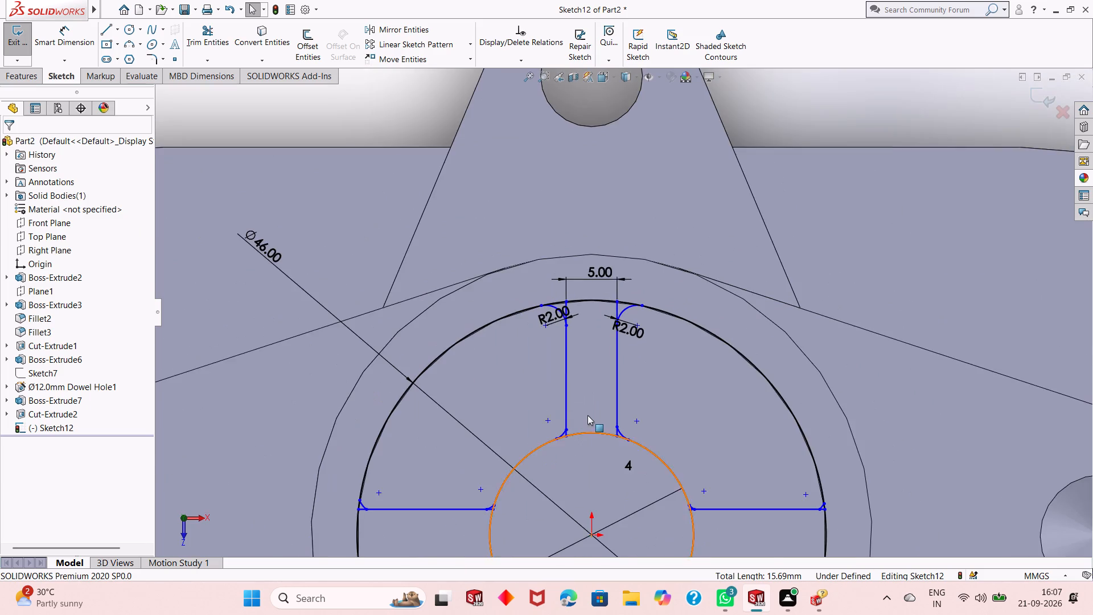
scroll(588, 414, down, 10)
scroll(546, 311, down, 7)
scroll(537, 360, up, 2)
scroll(578, 335, up, 3)
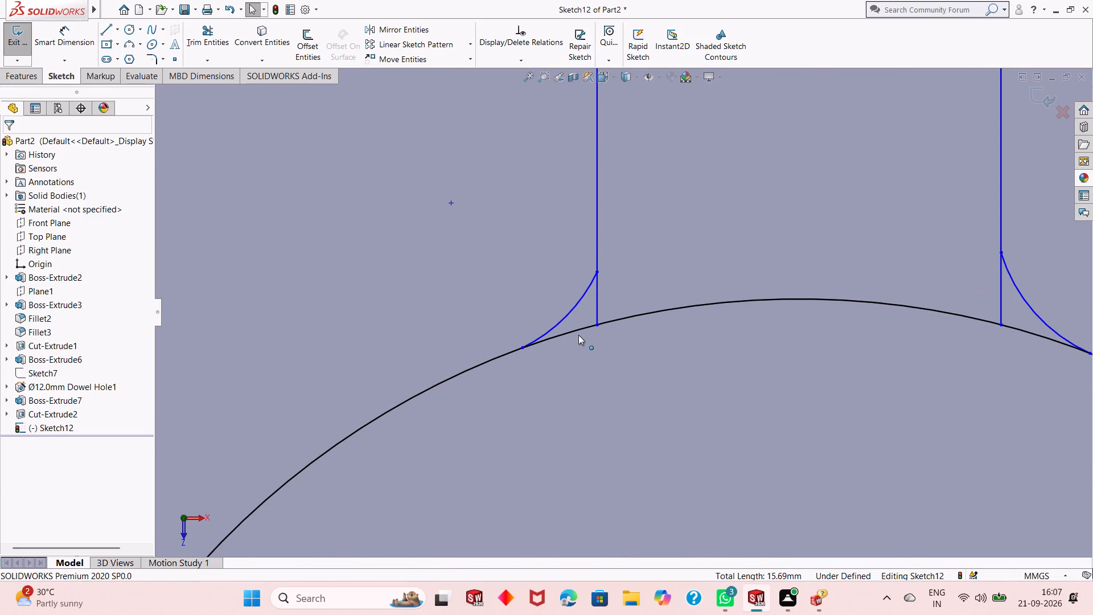
click(580, 301)
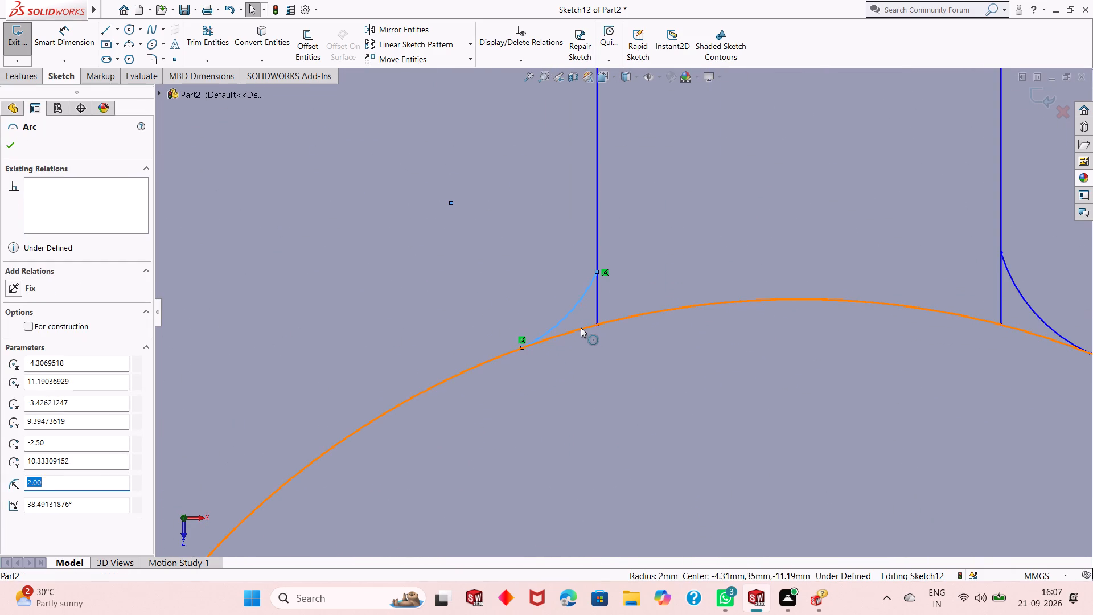
ctrl+click(581, 327)
click(10, 365)
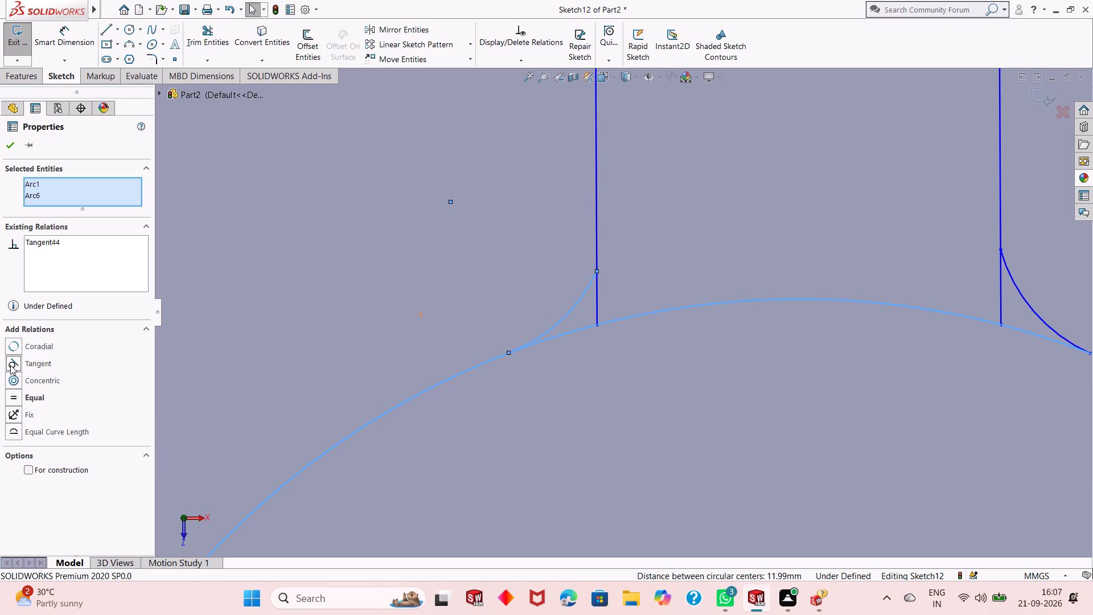
click(11, 147)
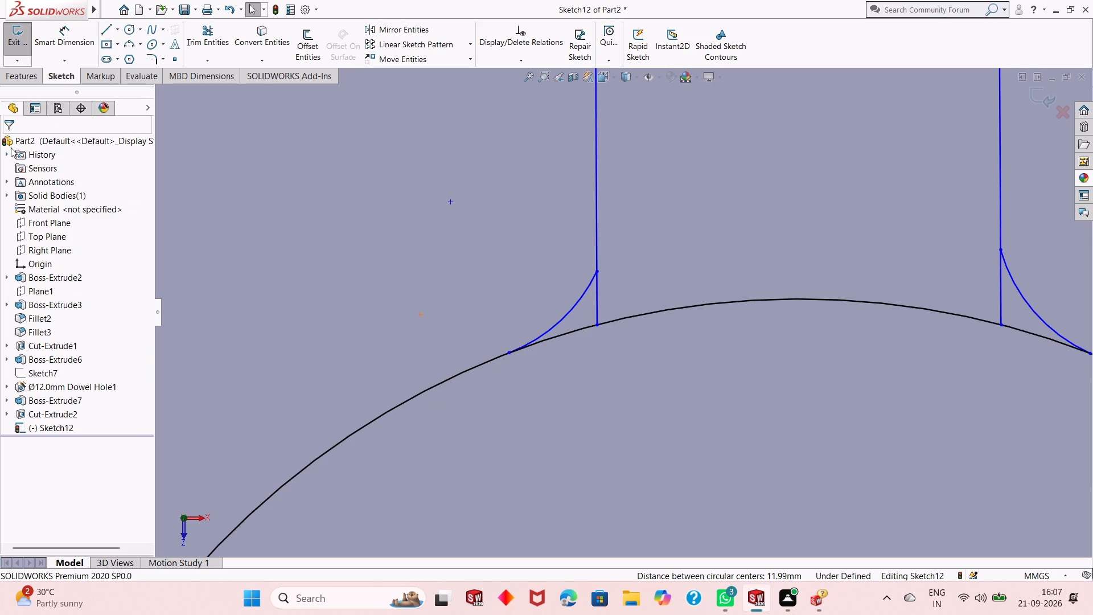
click(566, 314)
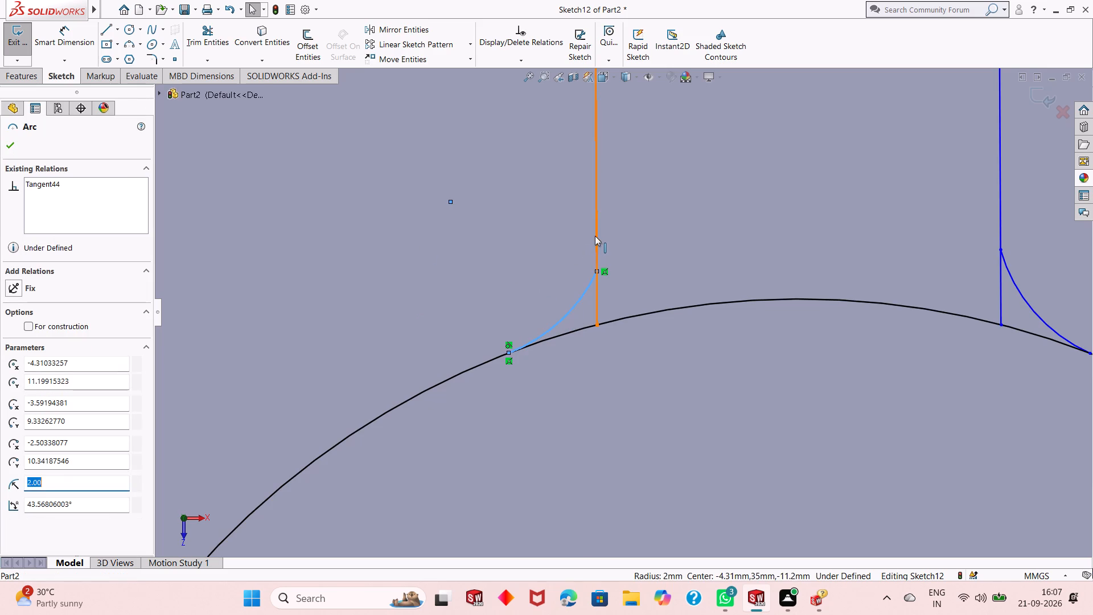
ctrl+click(597, 234)
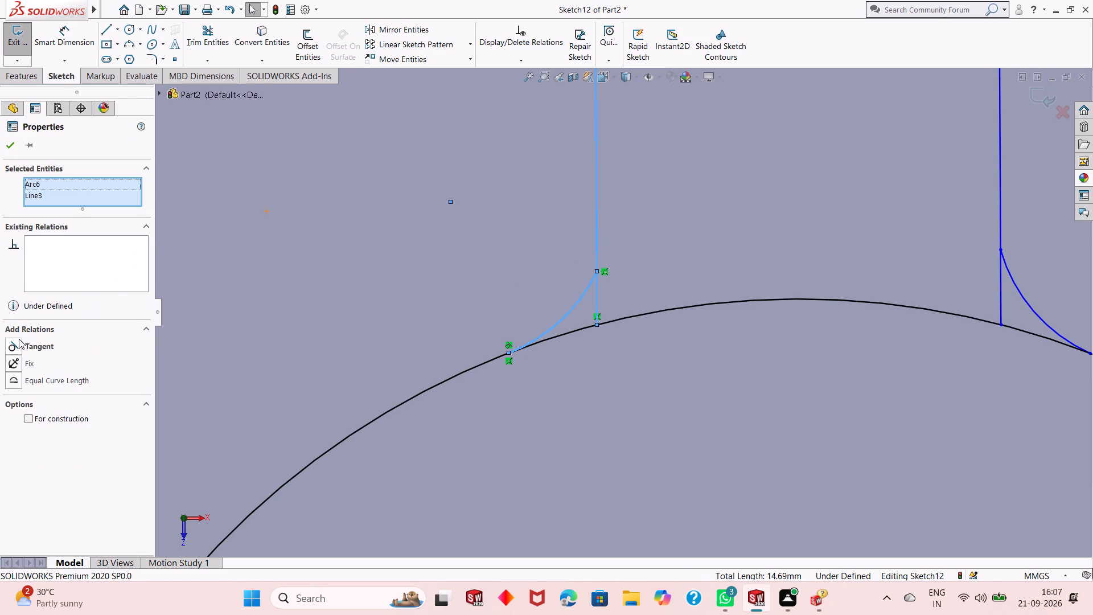
click(18, 341)
click(14, 153)
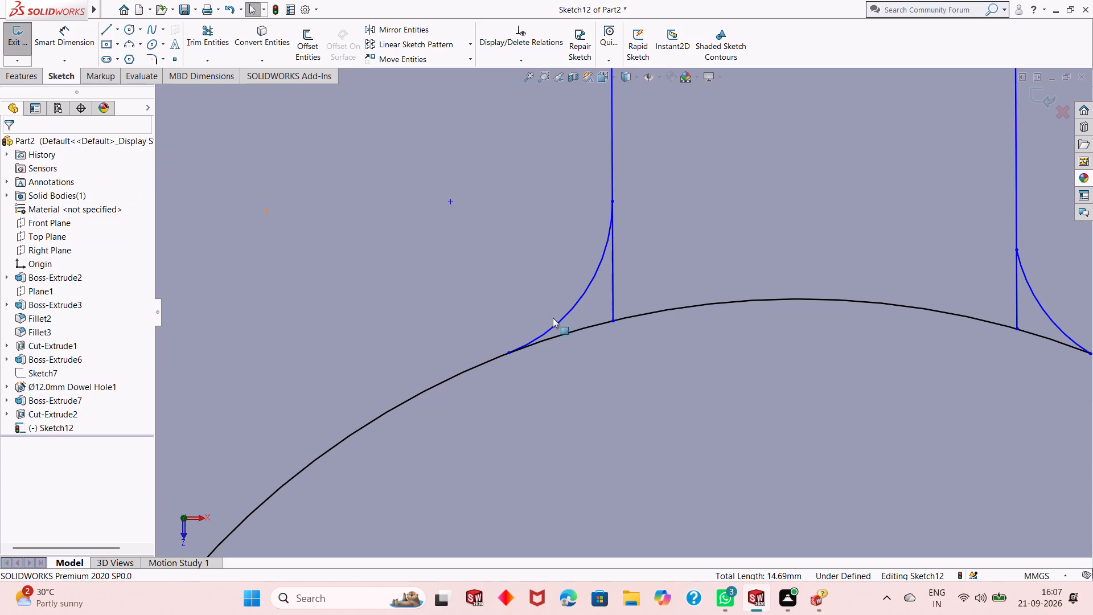
Make the upper rib's right inner corner arc tangent to the 20 mm circle and to the rib's right line.
scroll(579, 311, up, 5)
scroll(797, 363, down, 4)
scroll(776, 192, down, 1)
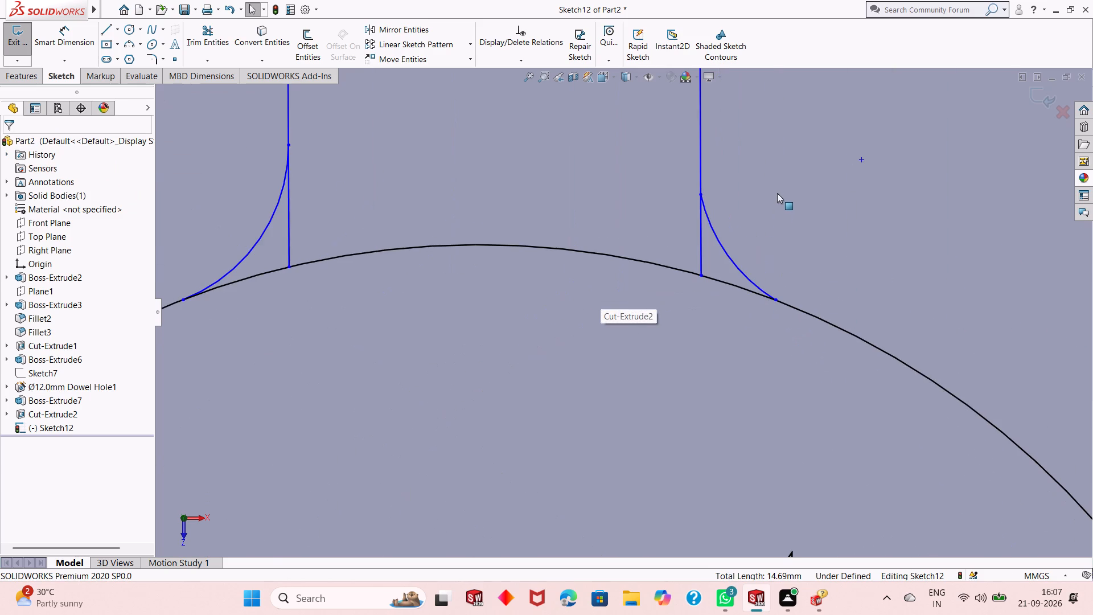
click(732, 260)
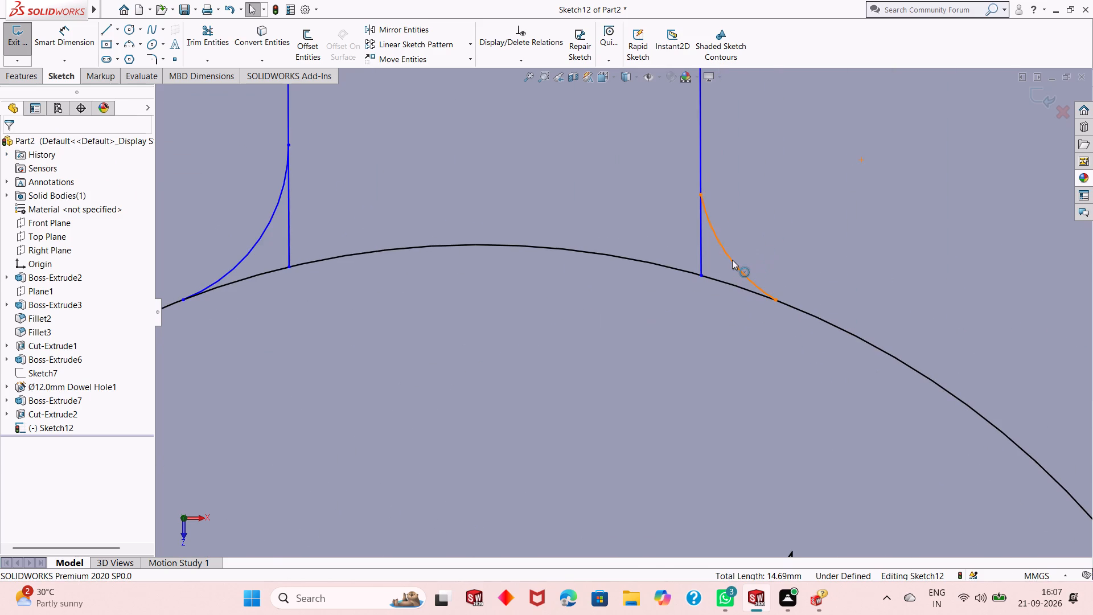
ctrl+click(722, 286)
key(Escape)
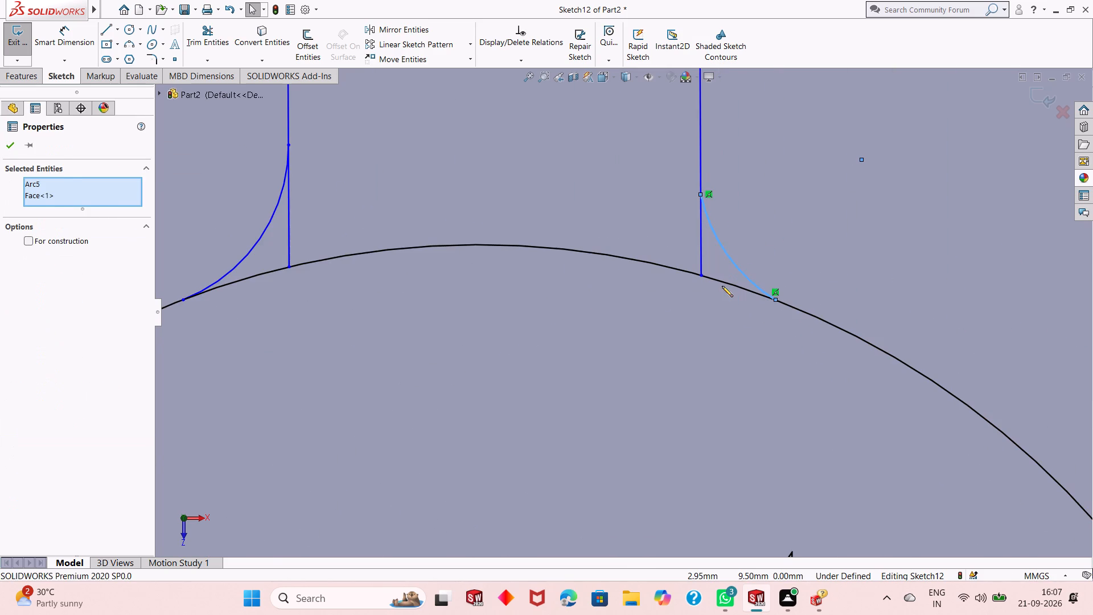
key(Escape)
key(Escape)
key(Escape)
click(739, 271)
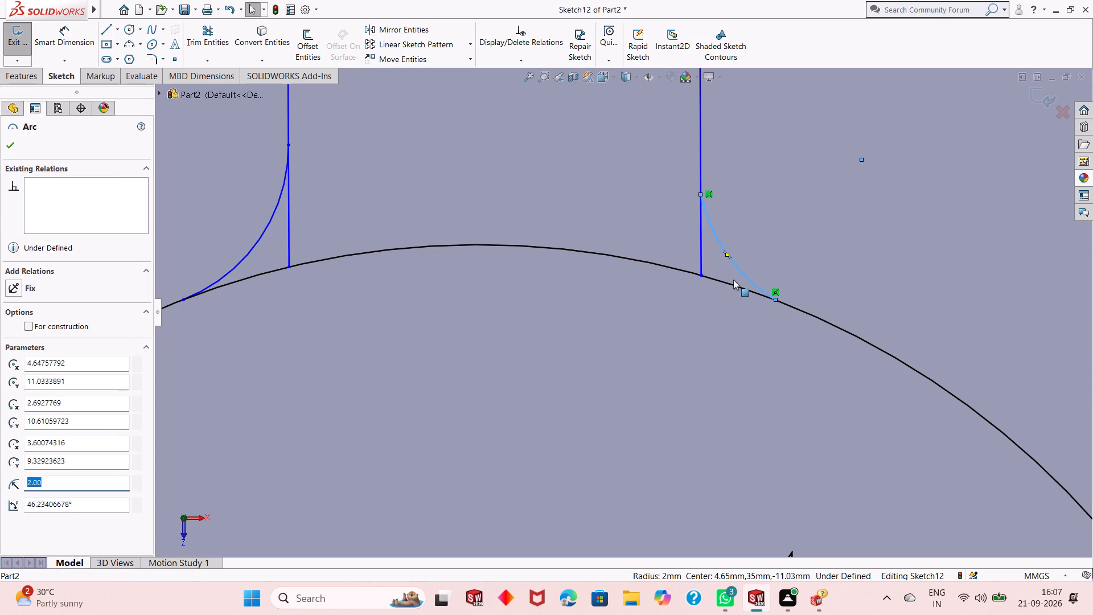
ctrl+click(733, 282)
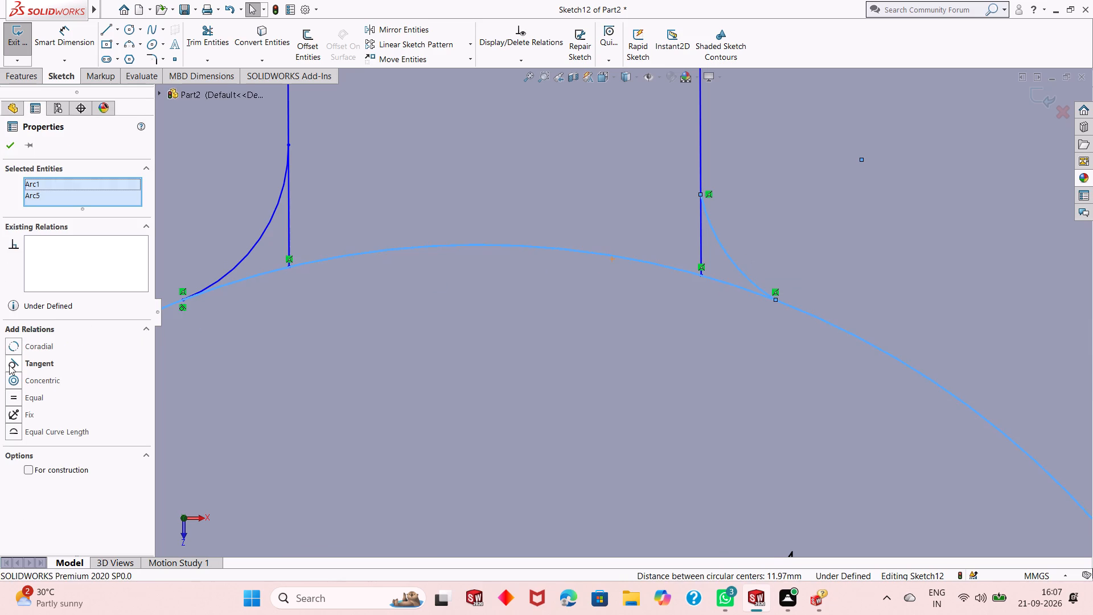
click(11, 365)
click(11, 148)
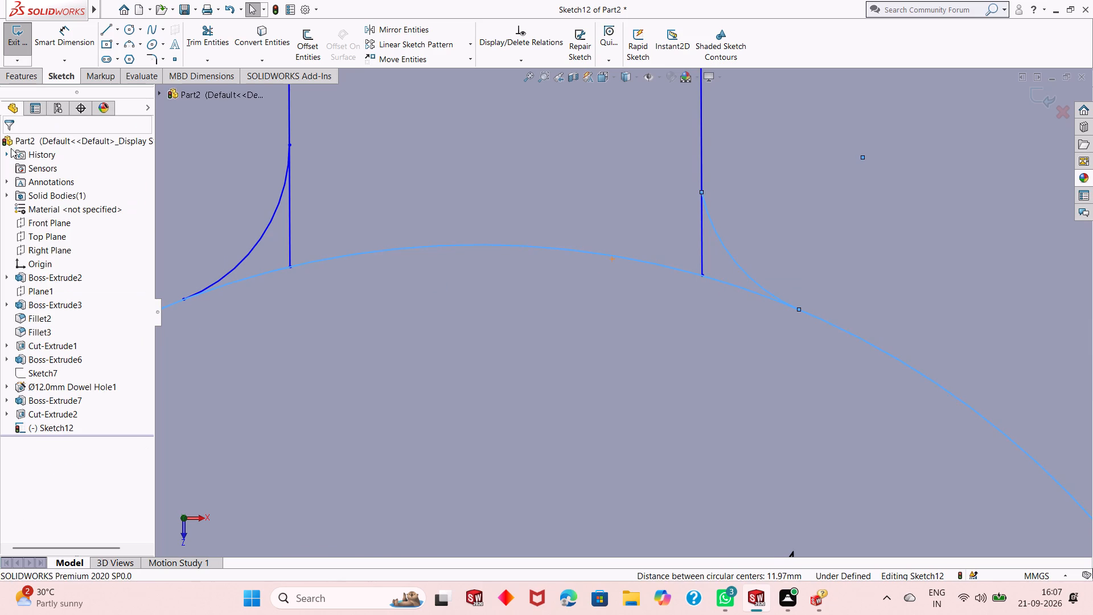
click(712, 225)
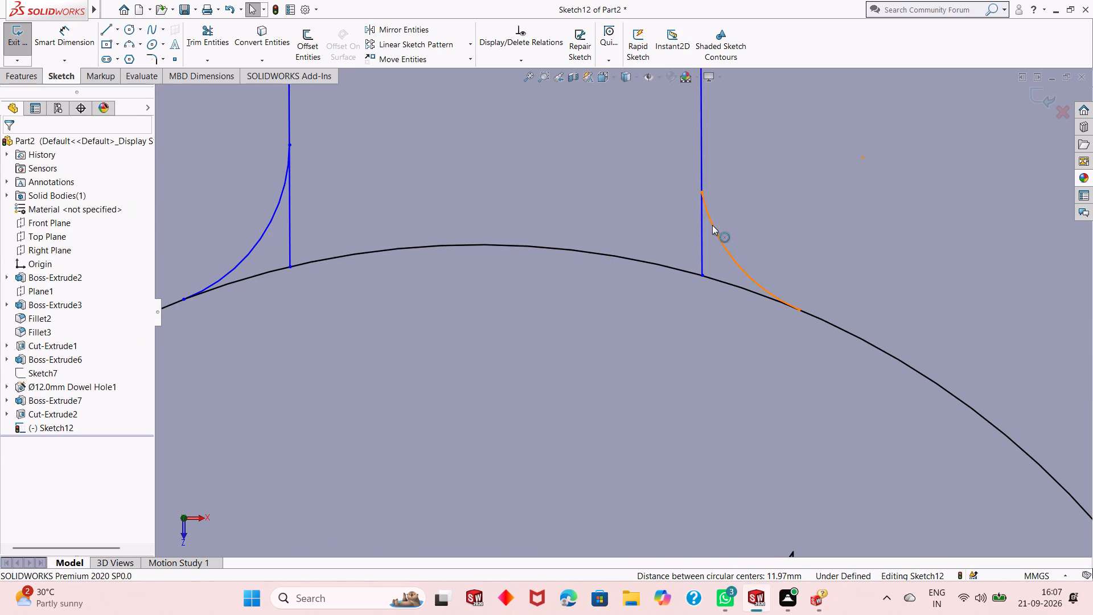
ctrl+click(696, 239)
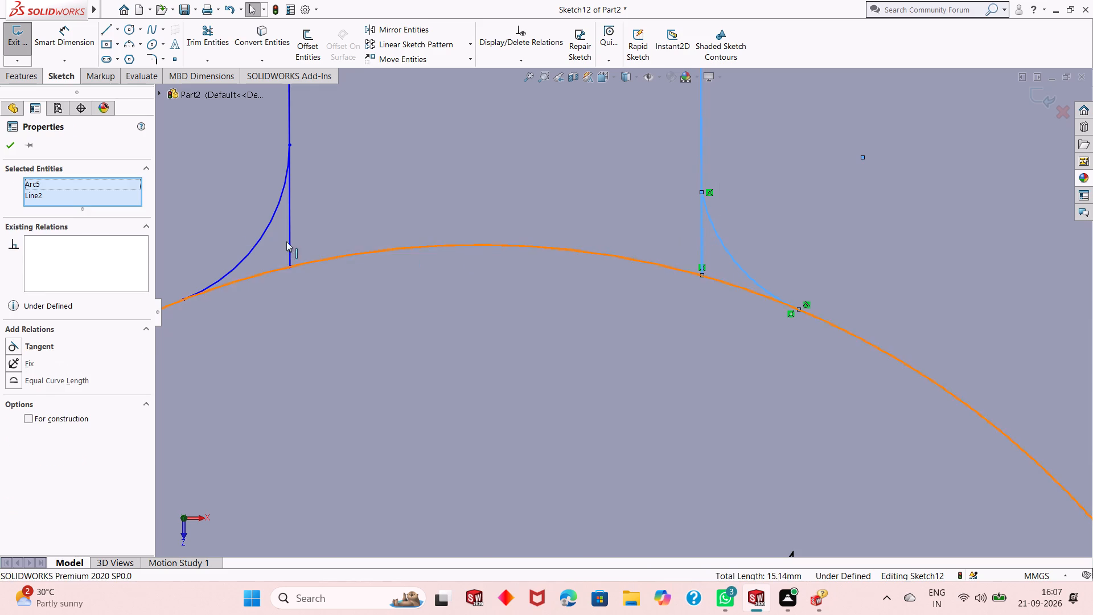
click(18, 343)
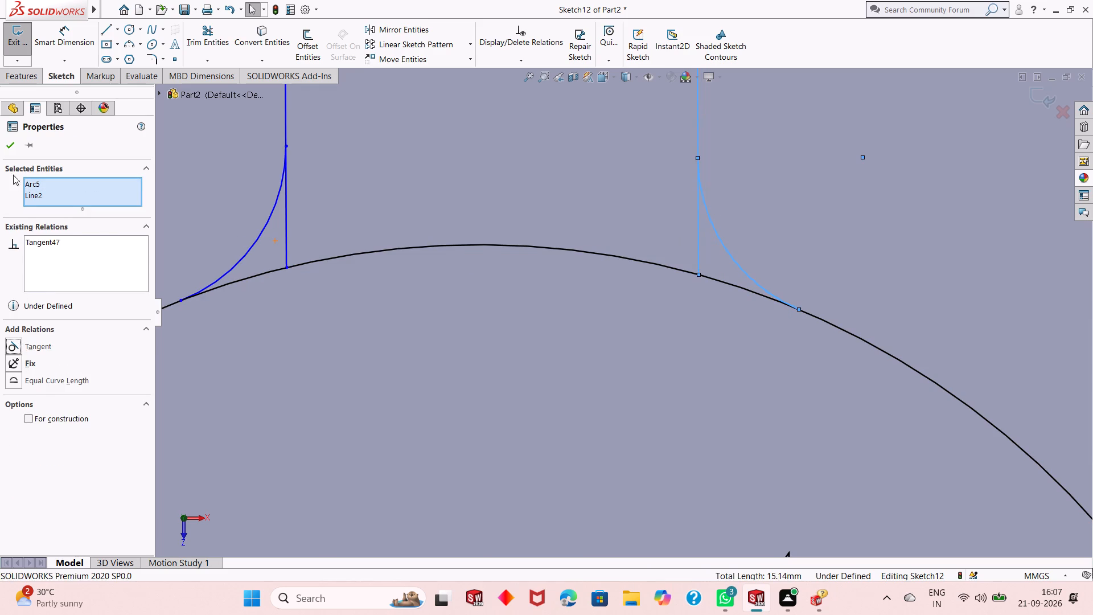
click(11, 139)
Trim both upper rib lines where they extend past the outer corner arcs to the 46 mm circle.
scroll(319, 285, up, 7)
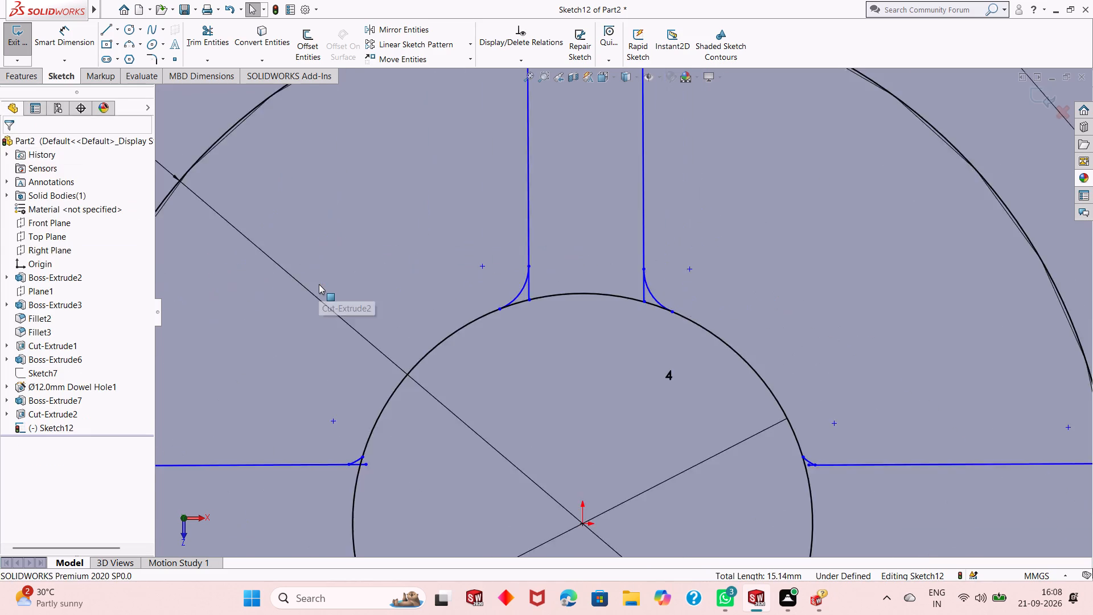
scroll(319, 284, up, 5)
scroll(664, 283, down, 5)
scroll(580, 284, up, 3)
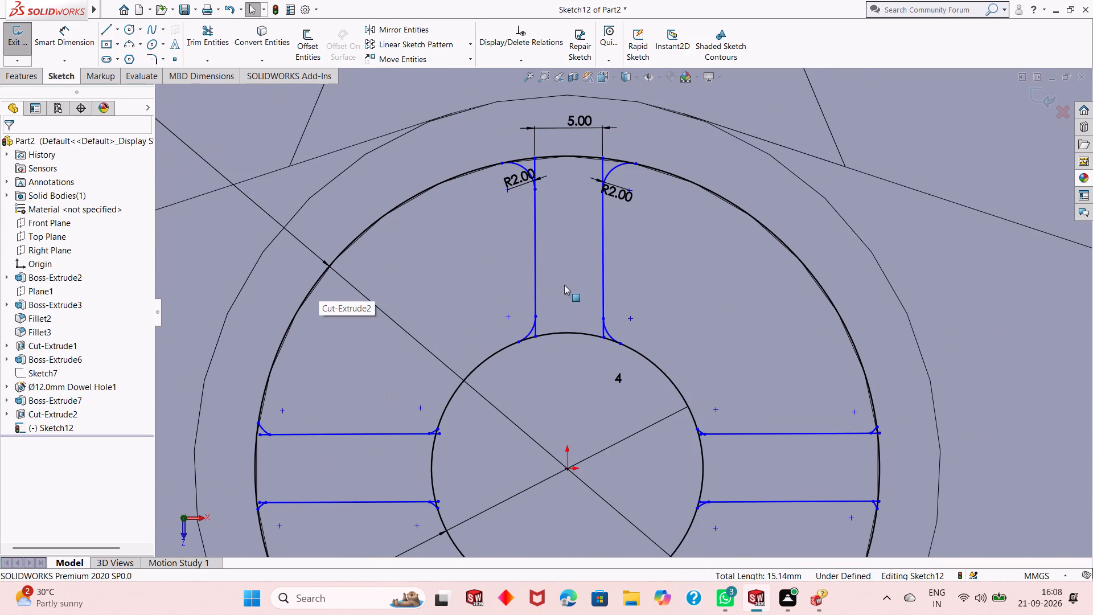
click(211, 35)
scroll(527, 159, down, 4)
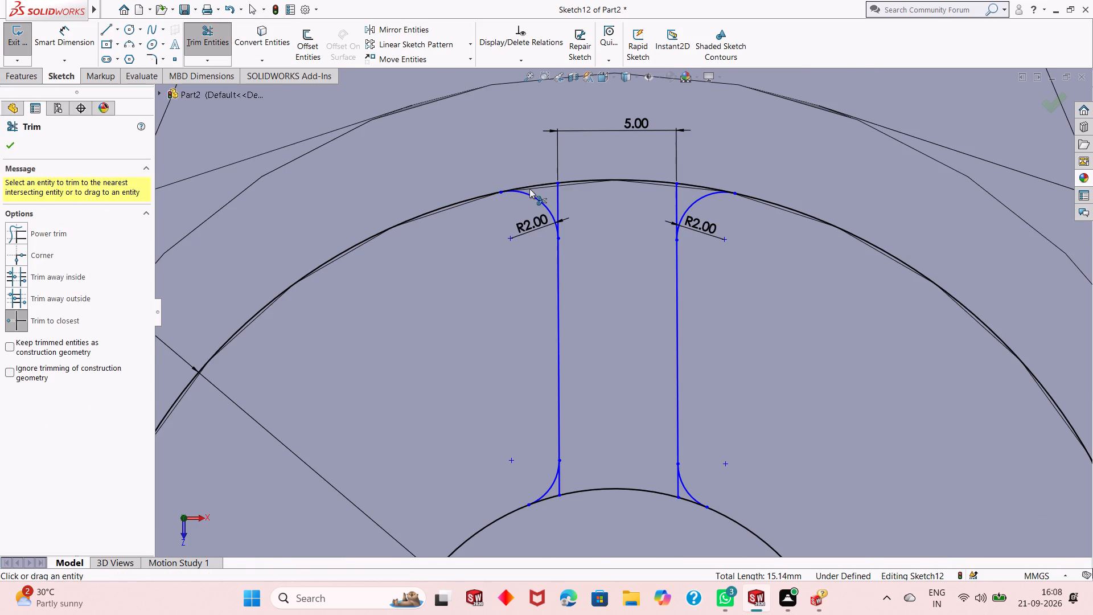
scroll(611, 222, down, 2)
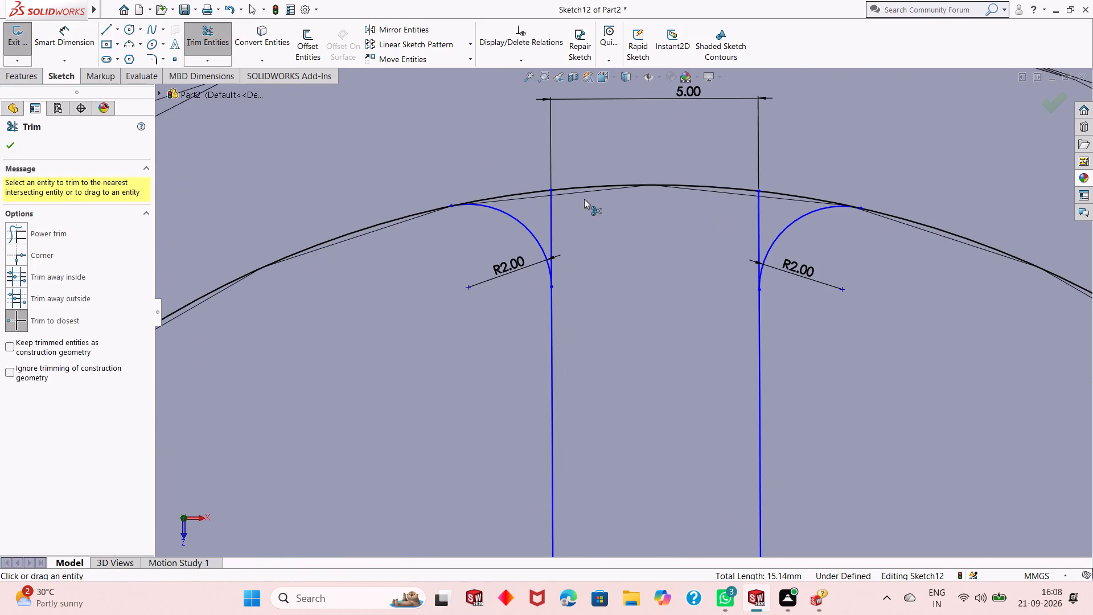
click(551, 225)
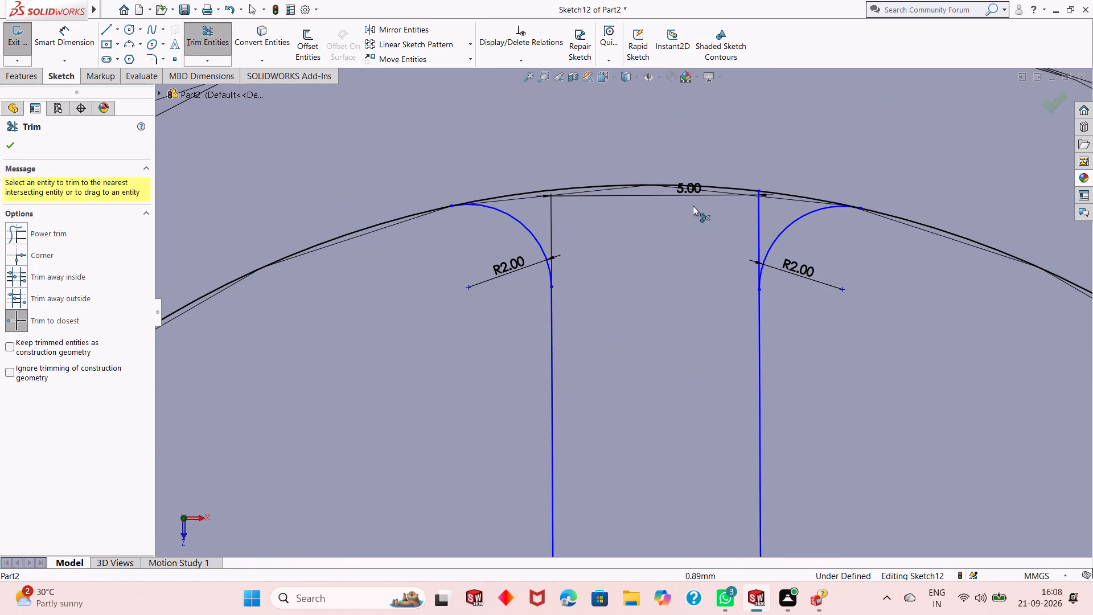
click(757, 212)
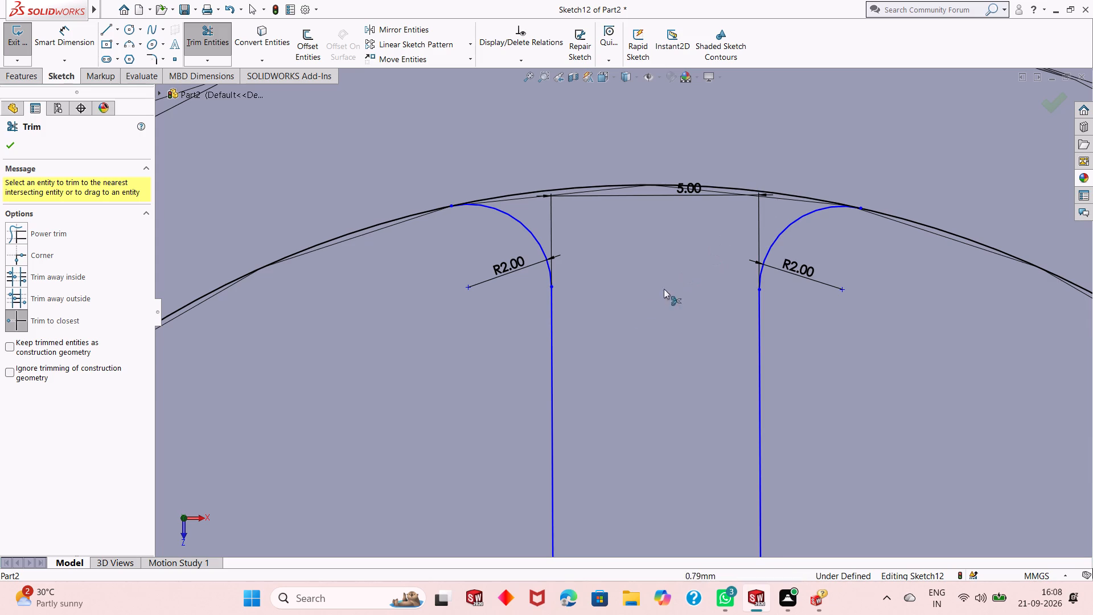
scroll(586, 323, up, 3)
scroll(607, 366, up, 6)
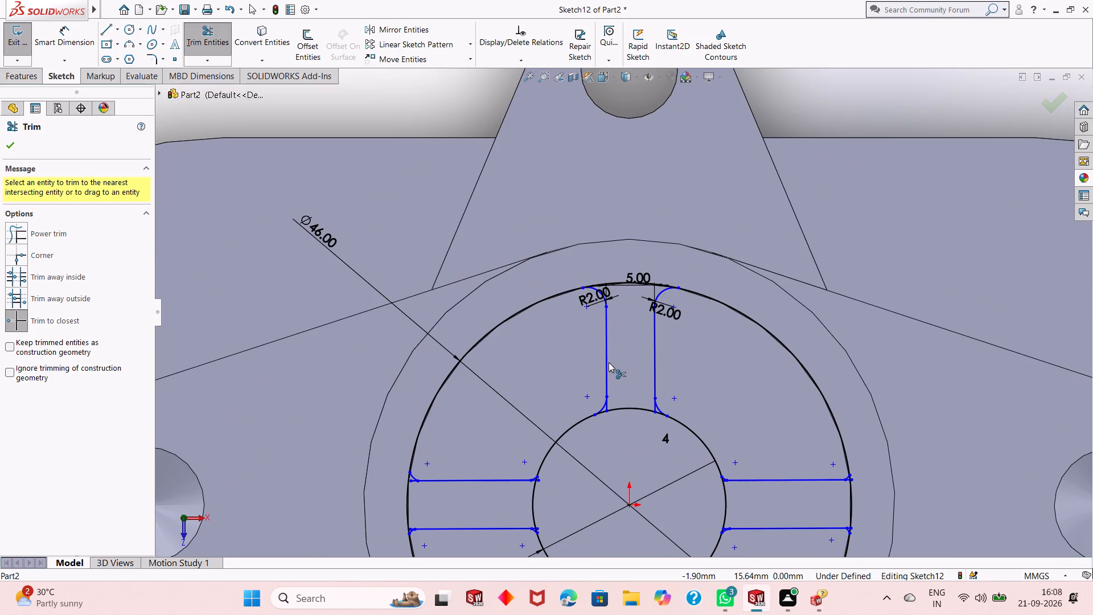
key(Escape)
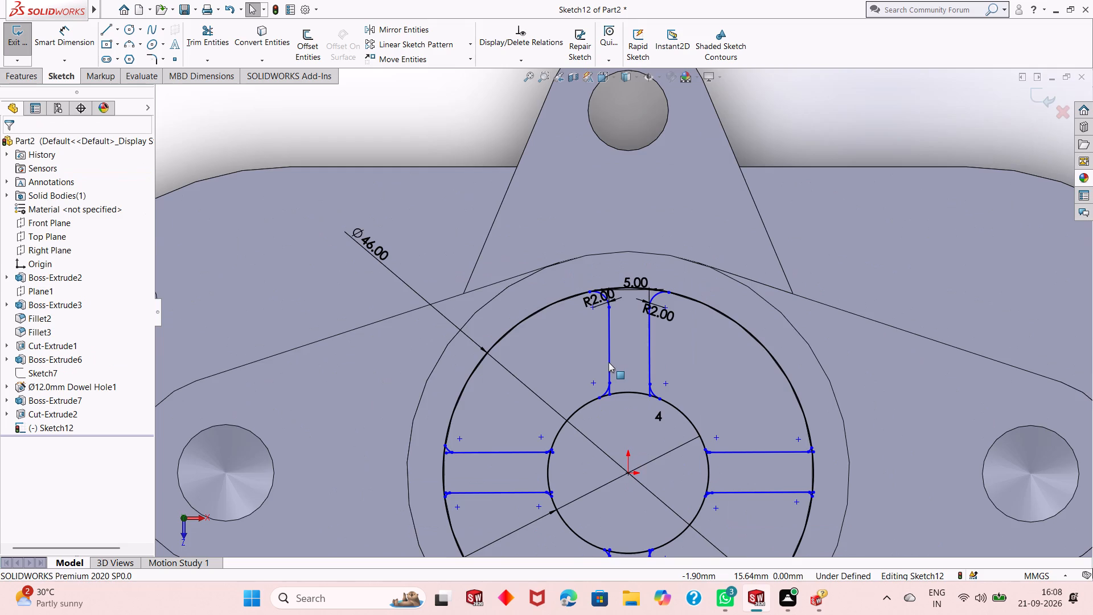
Examine the rib lines and their corner arcs along the 46 mm and 20 mm circles.
scroll(632, 337, down, 2)
scroll(633, 337, up, 3)
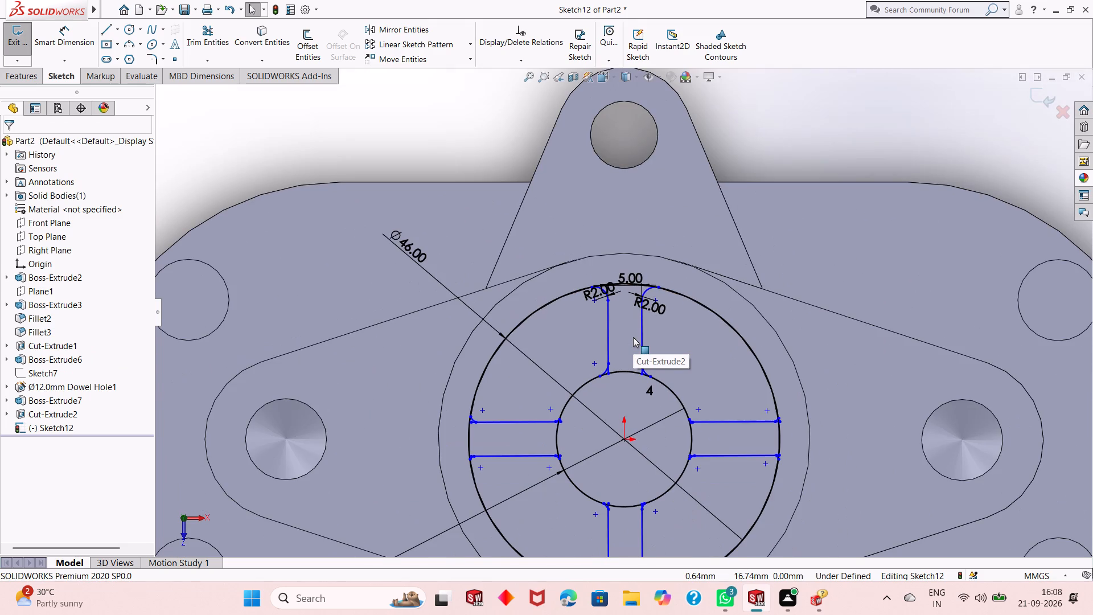
scroll(633, 337, down, 2)
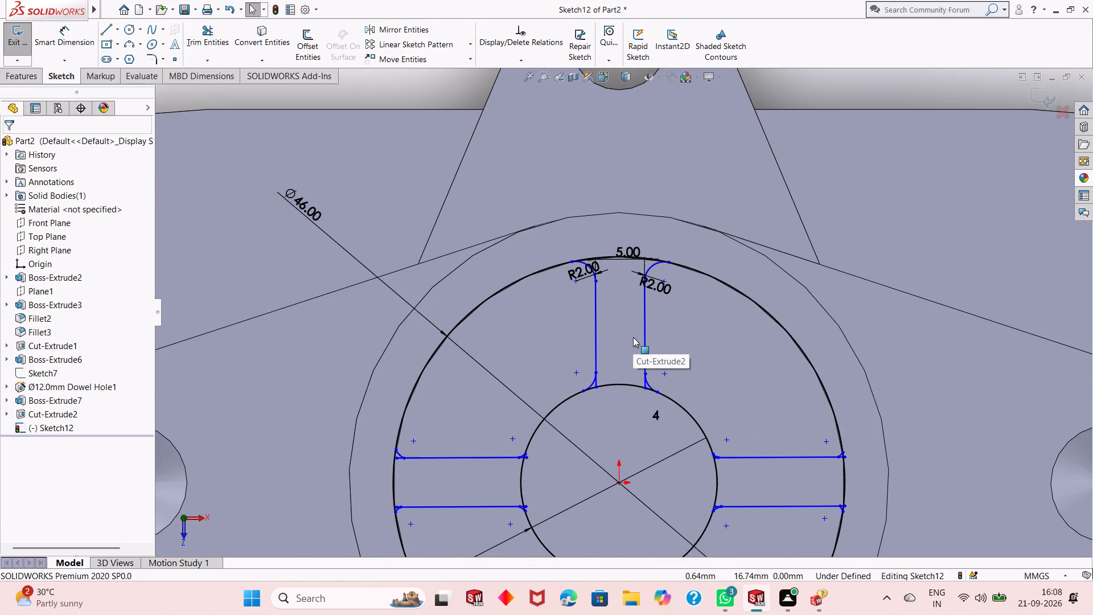
scroll(633, 337, down, 1)
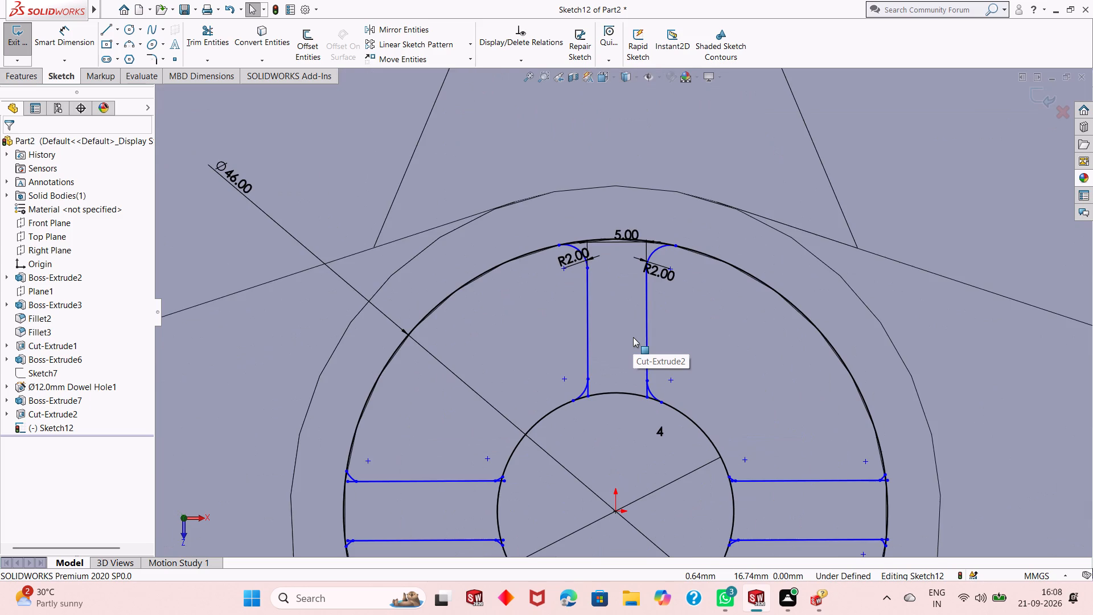
scroll(633, 337, up, 1)
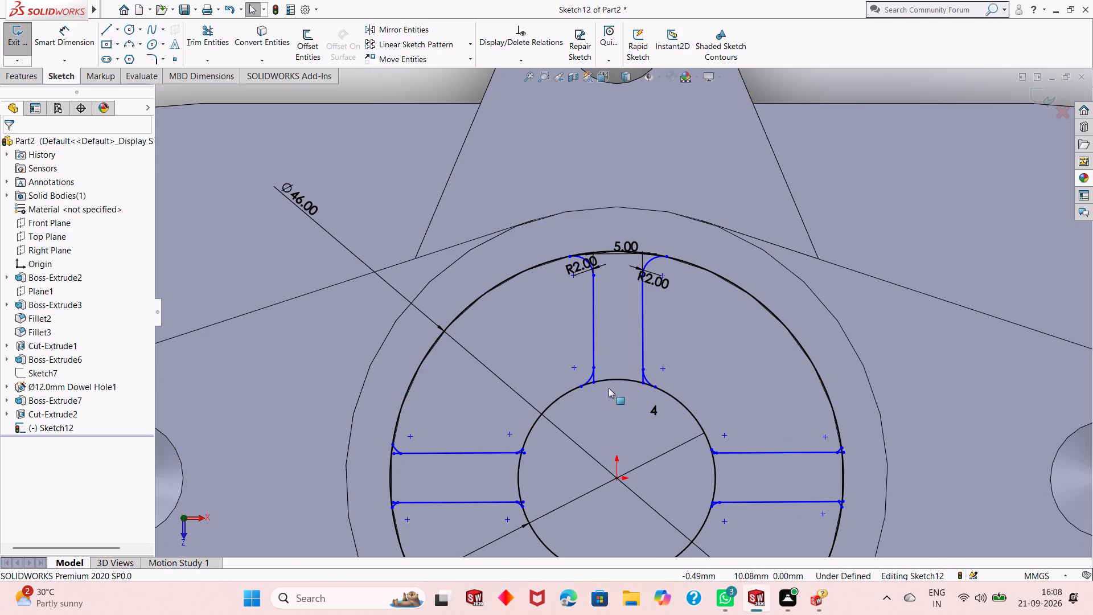
scroll(597, 392, down, 2)
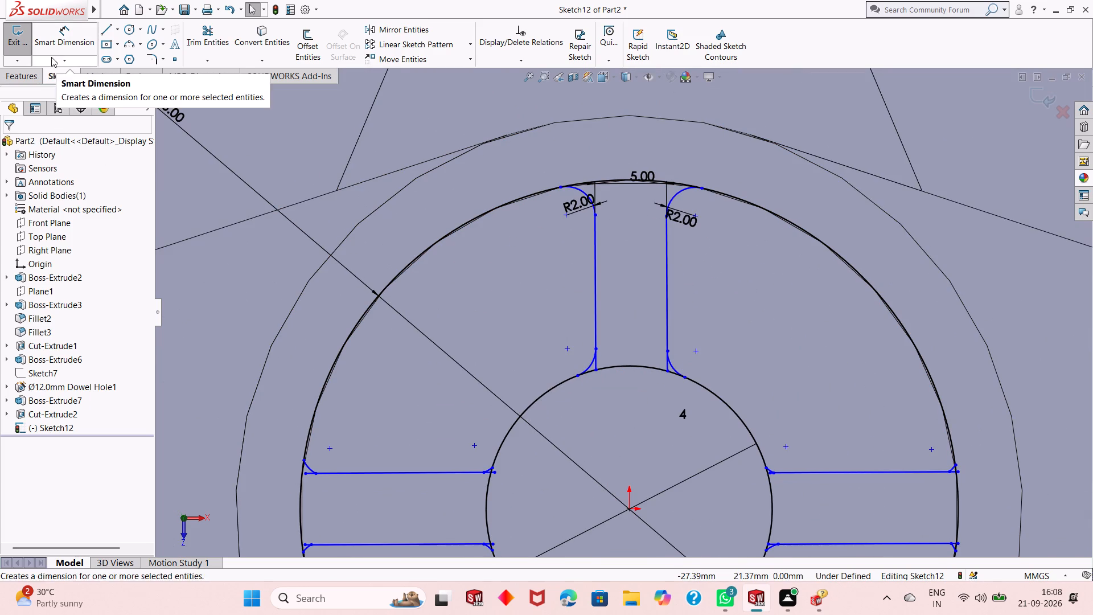
scroll(396, 468, up, 2)
scroll(466, 471, down, 4)
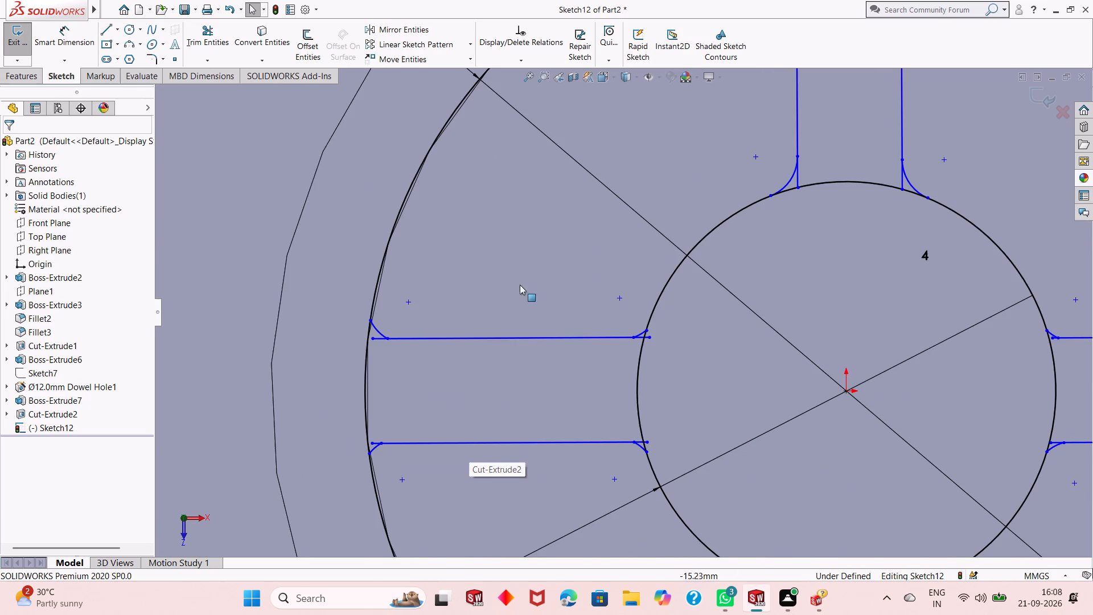
scroll(678, 278, up, 4)
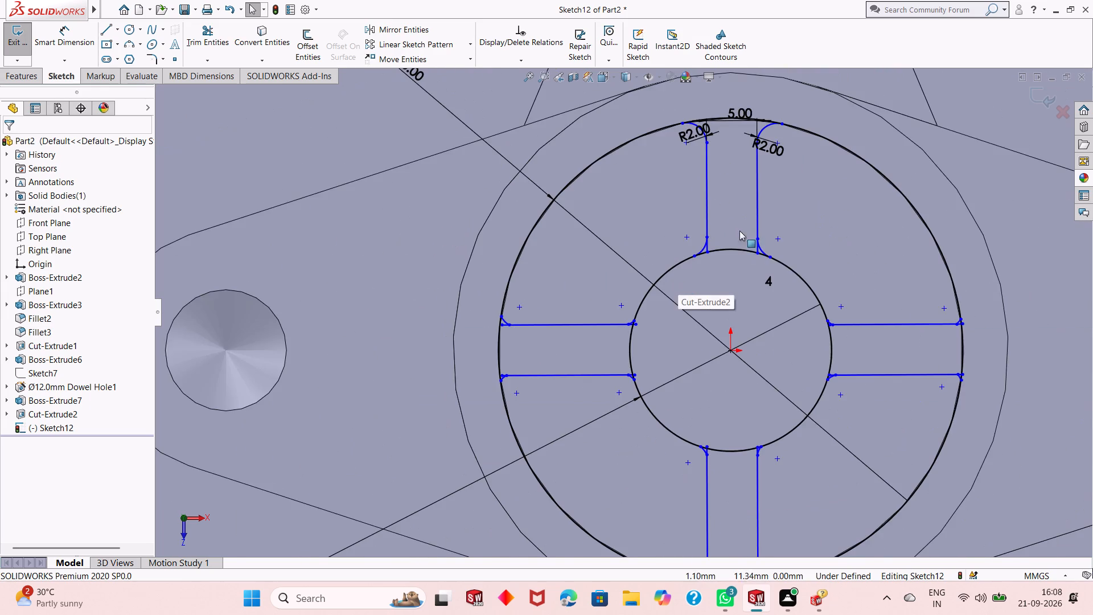
scroll(732, 227, down, 3)
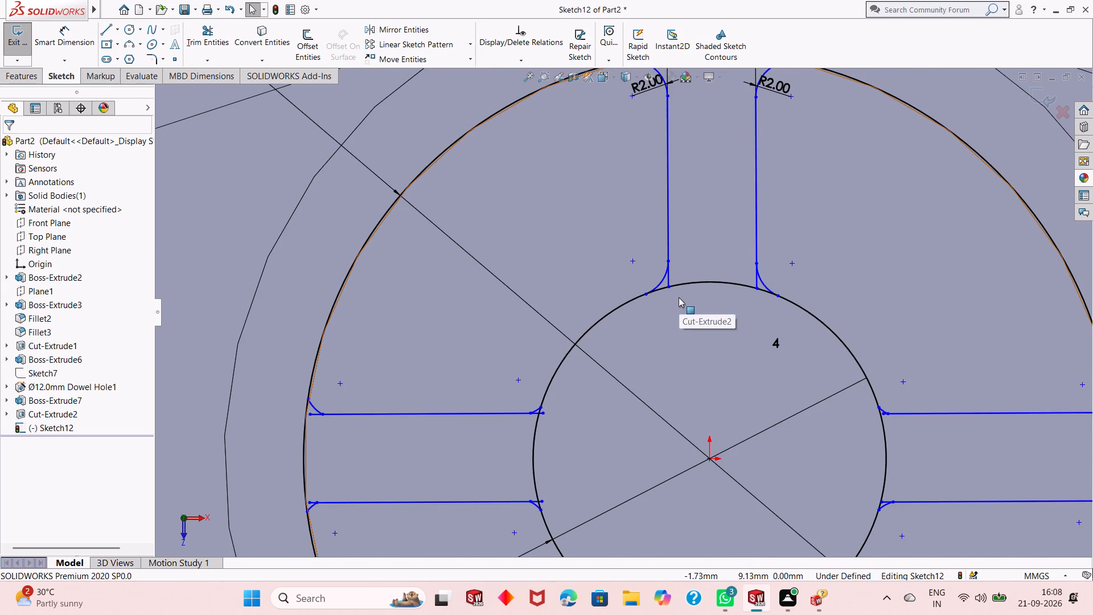
scroll(705, 262, up, 2)
scroll(703, 255, down, 3)
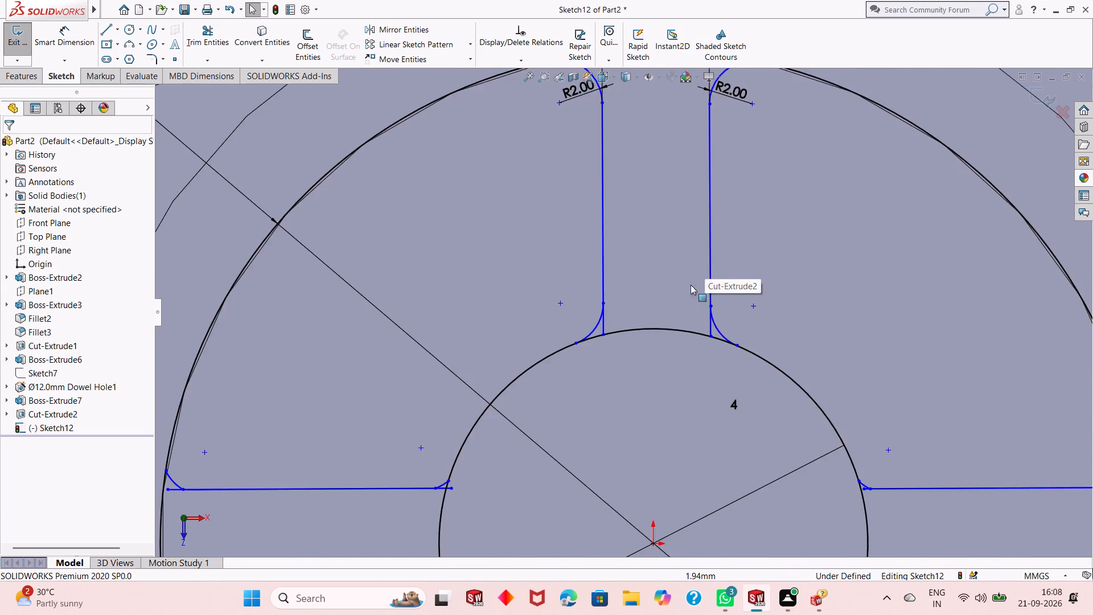
Add 2 mm radius dimensions to the upper rib's left and right inner corner arcs at the 20 mm circle.
scroll(640, 317, down, 6)
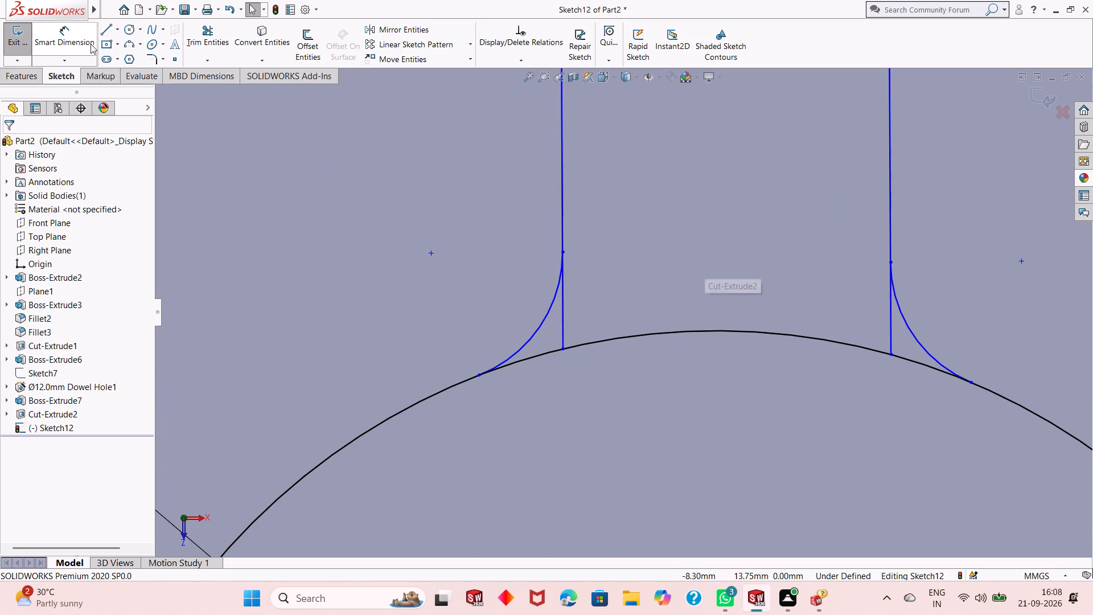
click(83, 36)
click(536, 337)
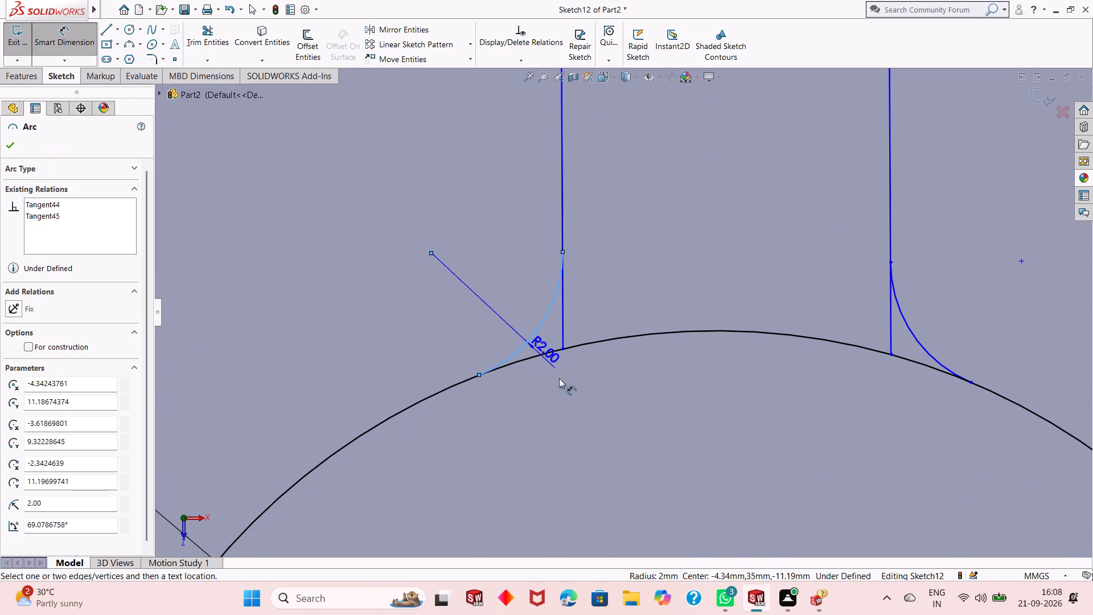
click(578, 404)
click(533, 388)
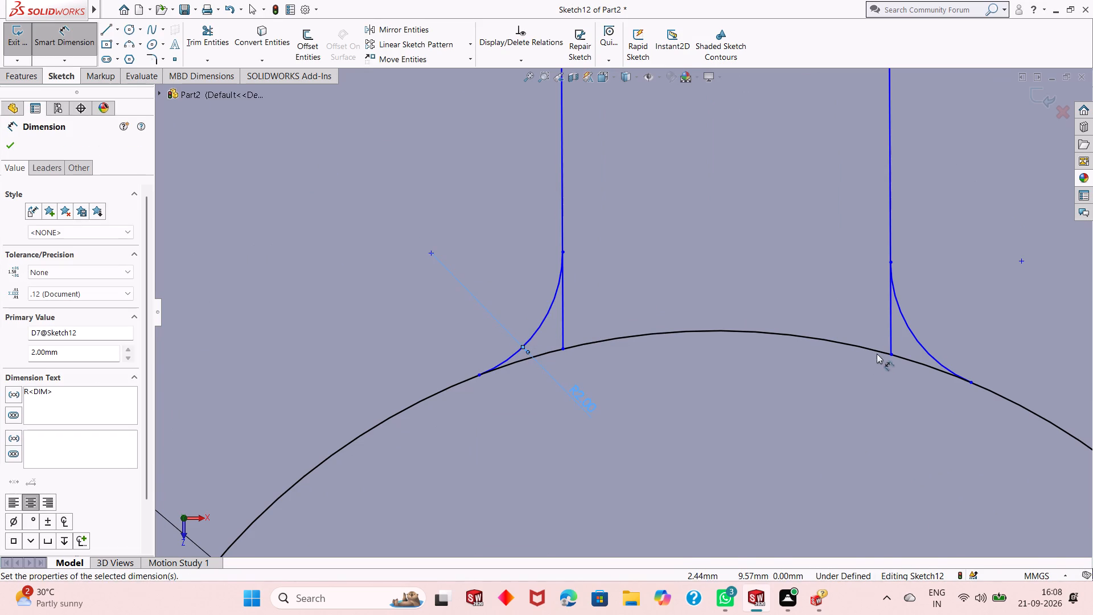
click(923, 348)
click(826, 470)
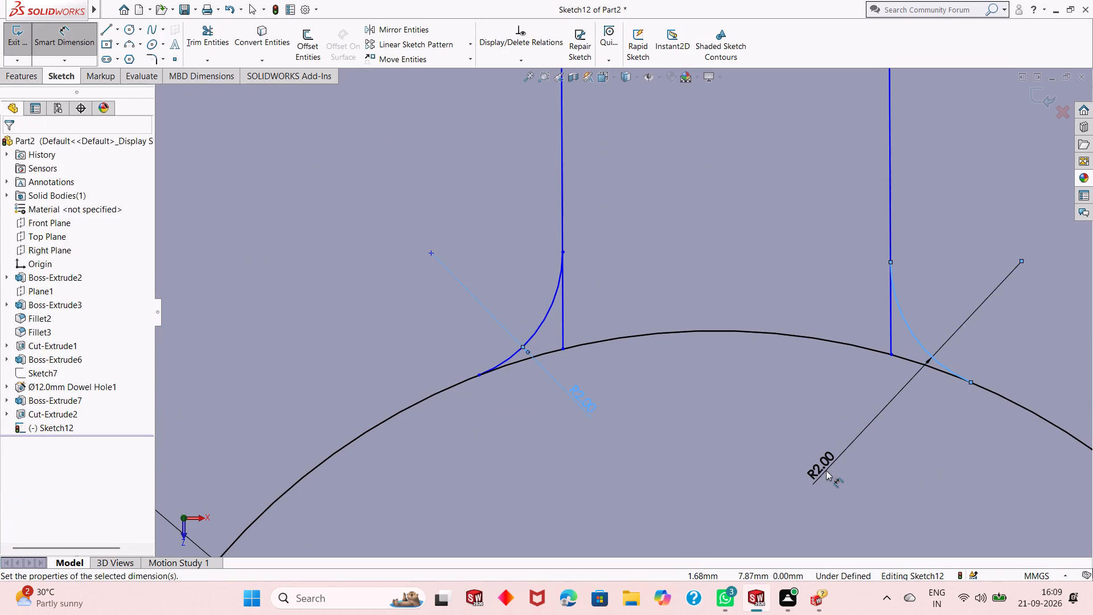
click(778, 456)
right_click(679, 388)
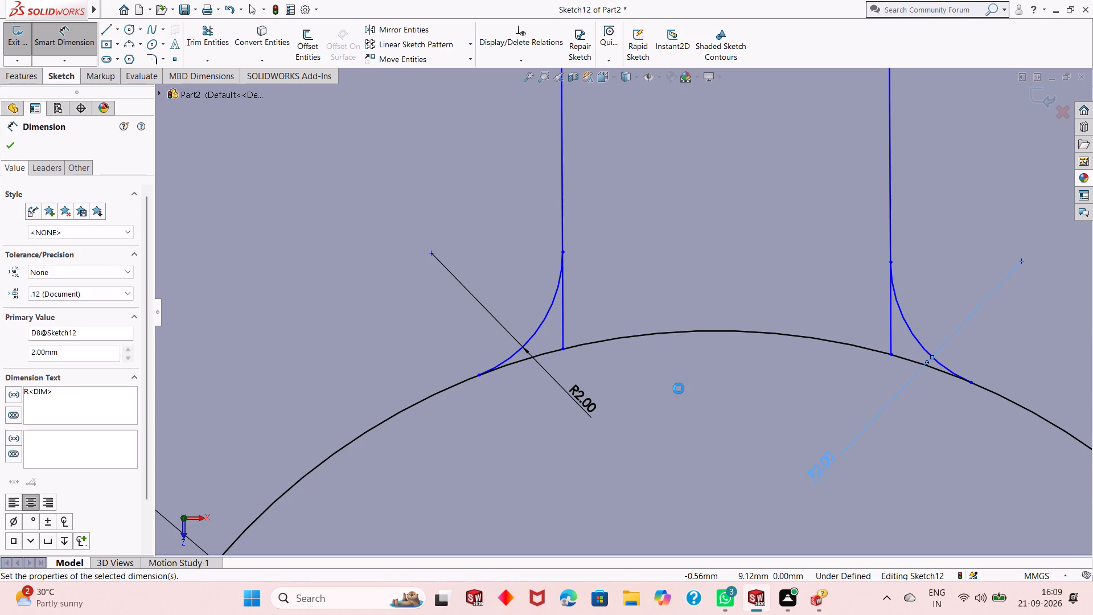
click(704, 429)
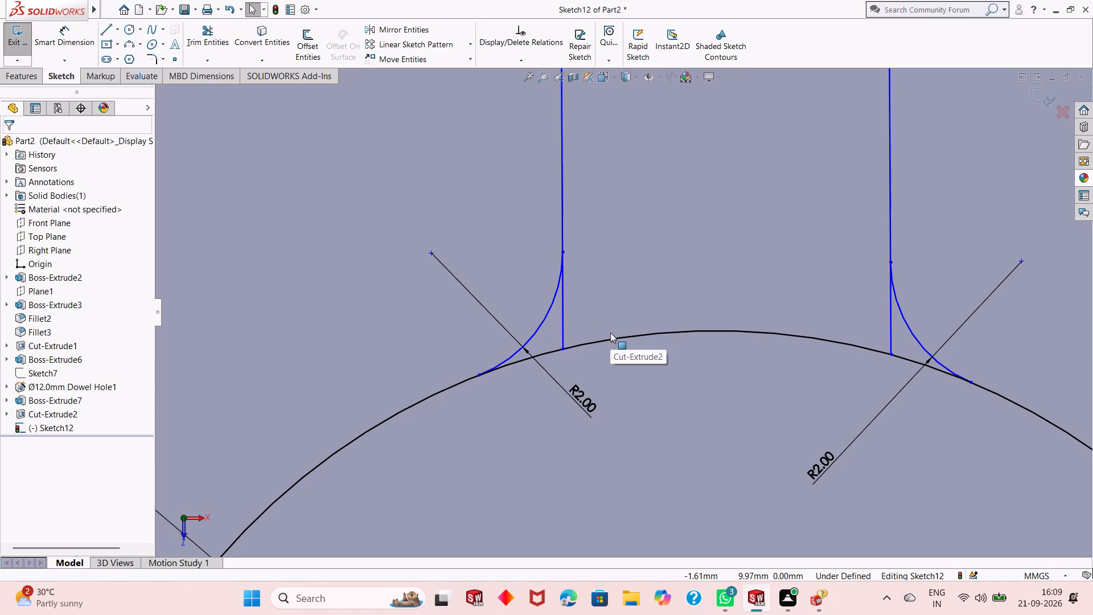
Reapply tangency of the upper rib's left inner corner arc to the 20 mm circle and to the rib's left line.
click(533, 335)
ctrl+click(546, 356)
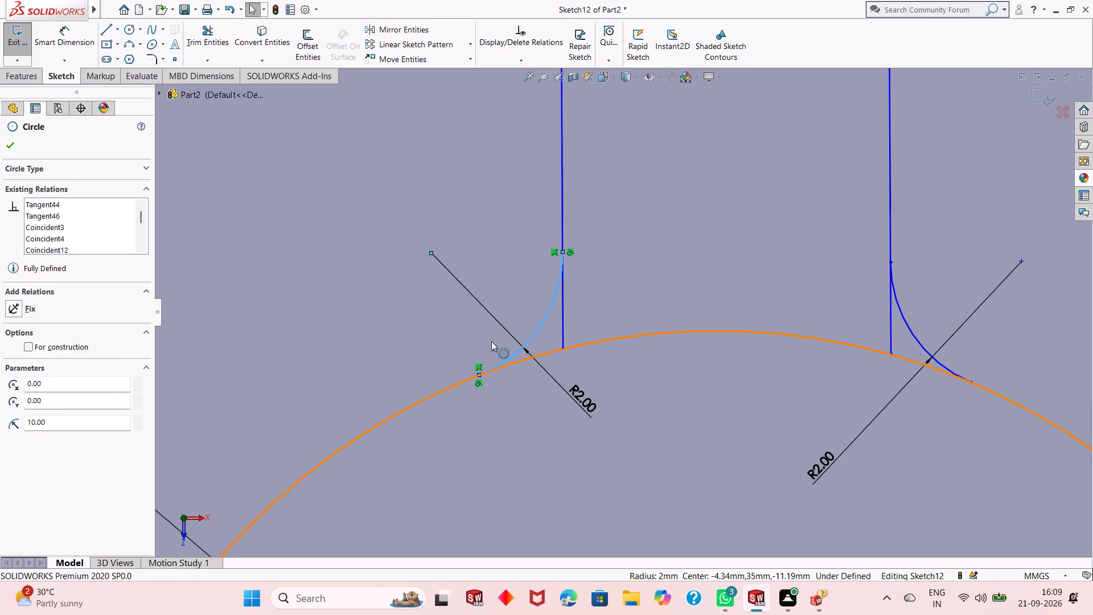
click(18, 356)
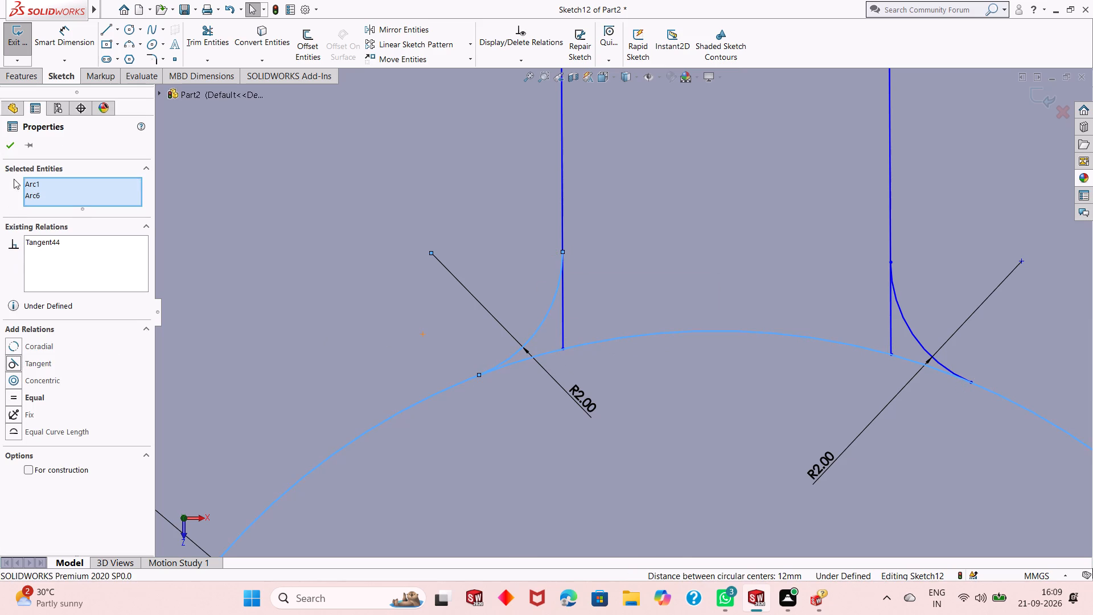
click(14, 151)
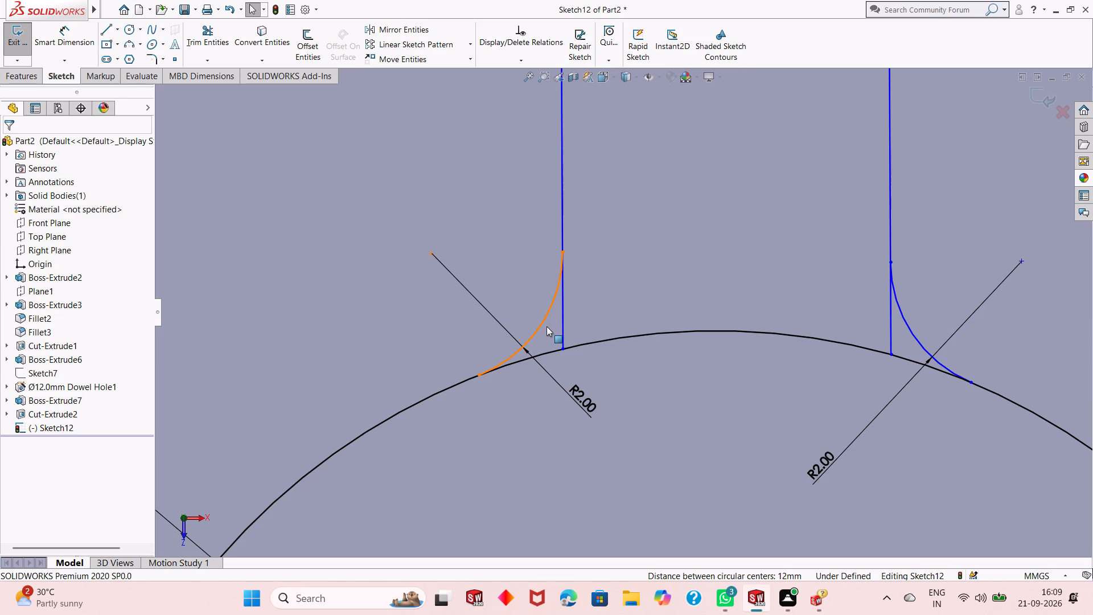
click(547, 314)
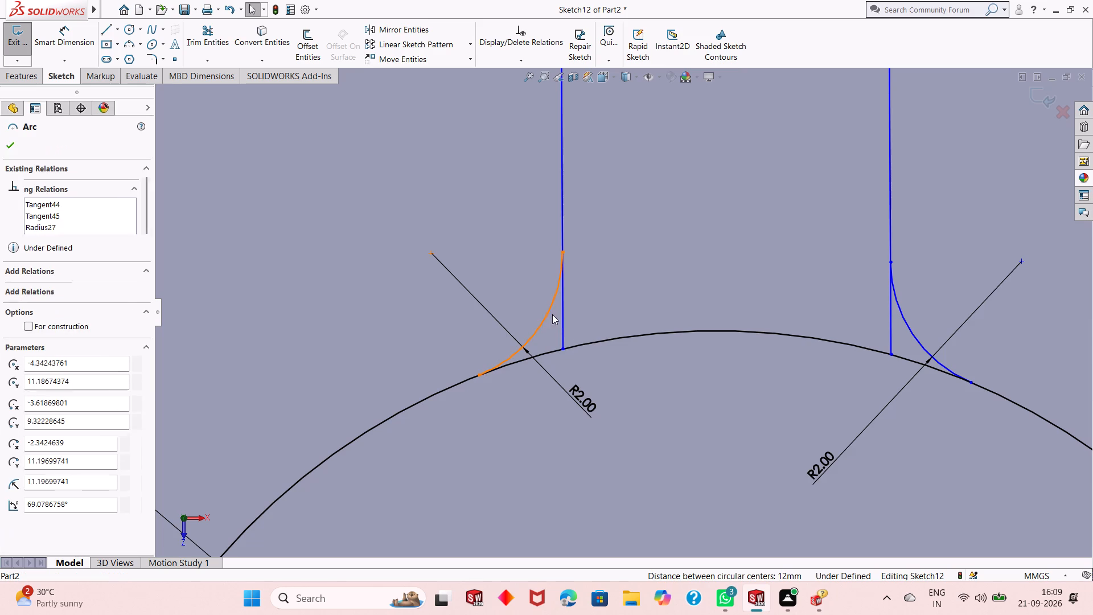
ctrl+click(565, 317)
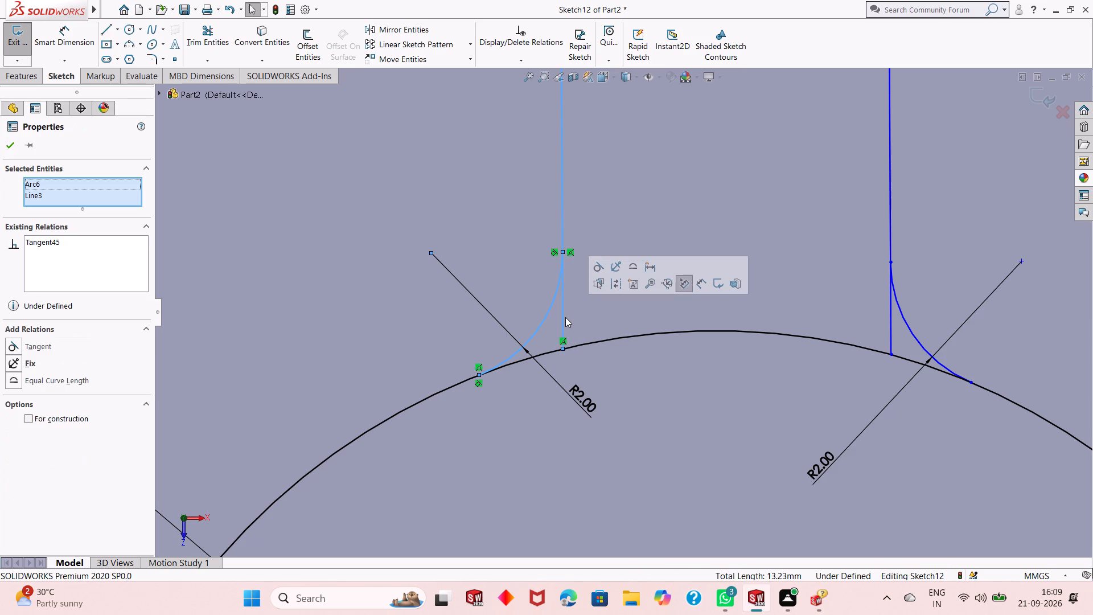
click(18, 347)
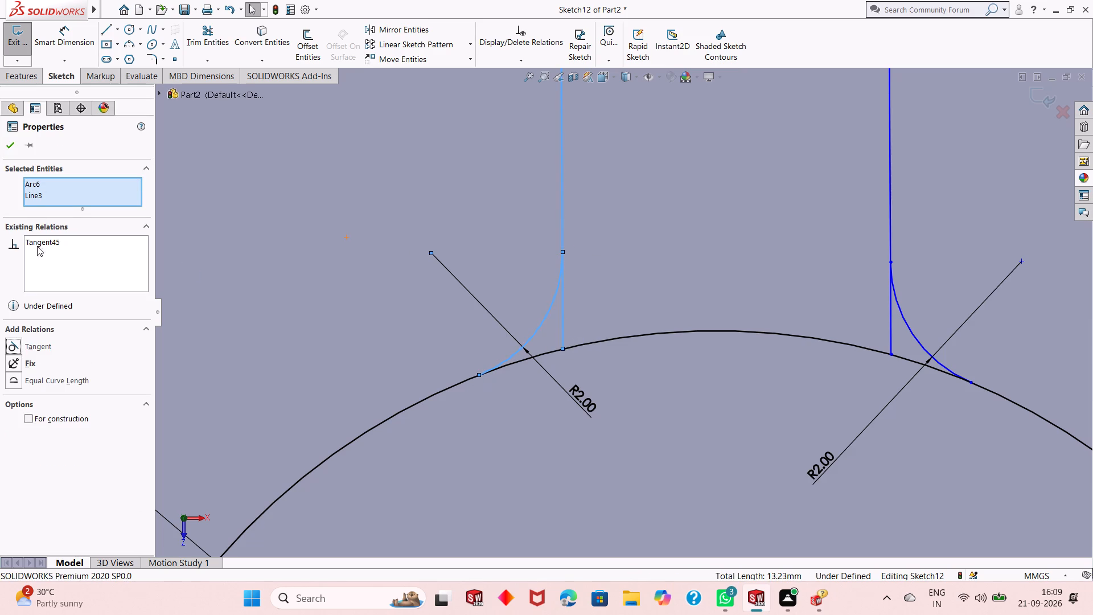
click(10, 149)
Reapply tangency of the upper rib's right inner corner arc to the 20 mm circle and to the rib's right line.
scroll(471, 374, up, 3)
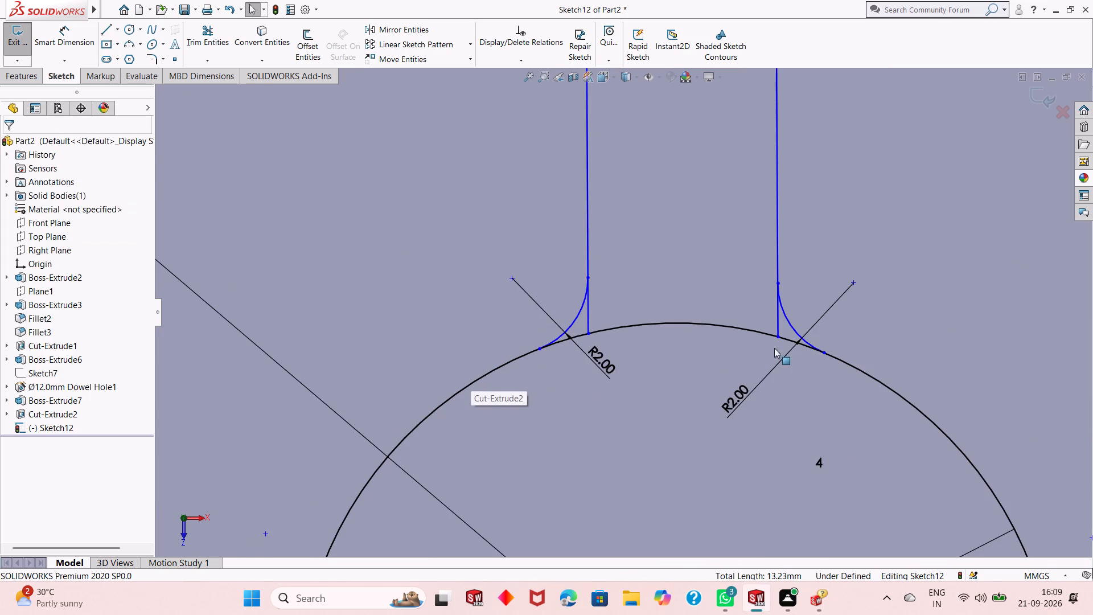
scroll(782, 338, down, 3)
click(776, 319)
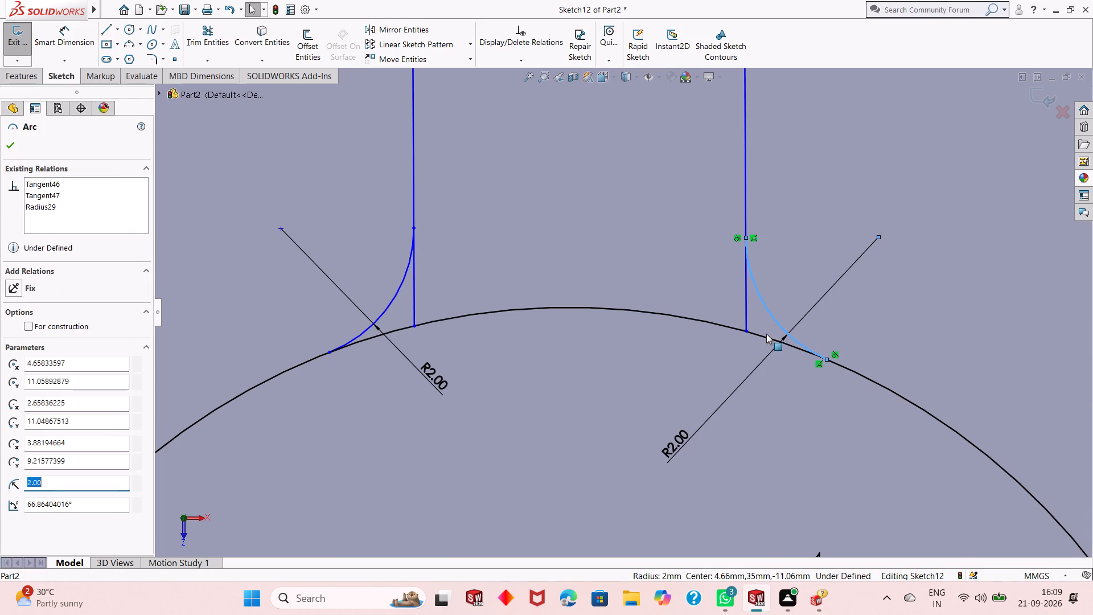
ctrl+click(765, 337)
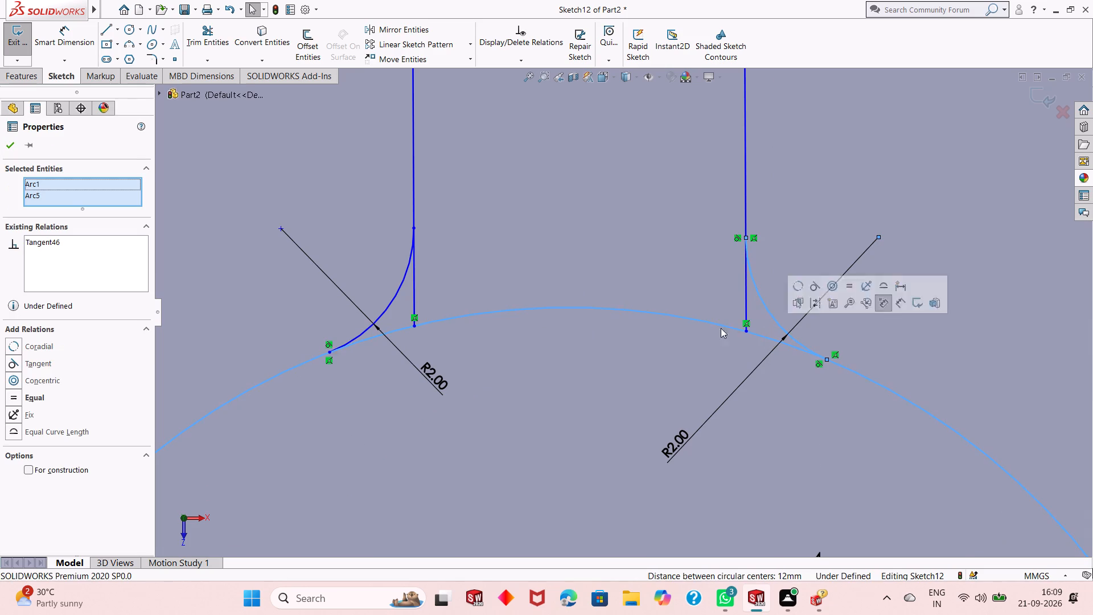
click(12, 365)
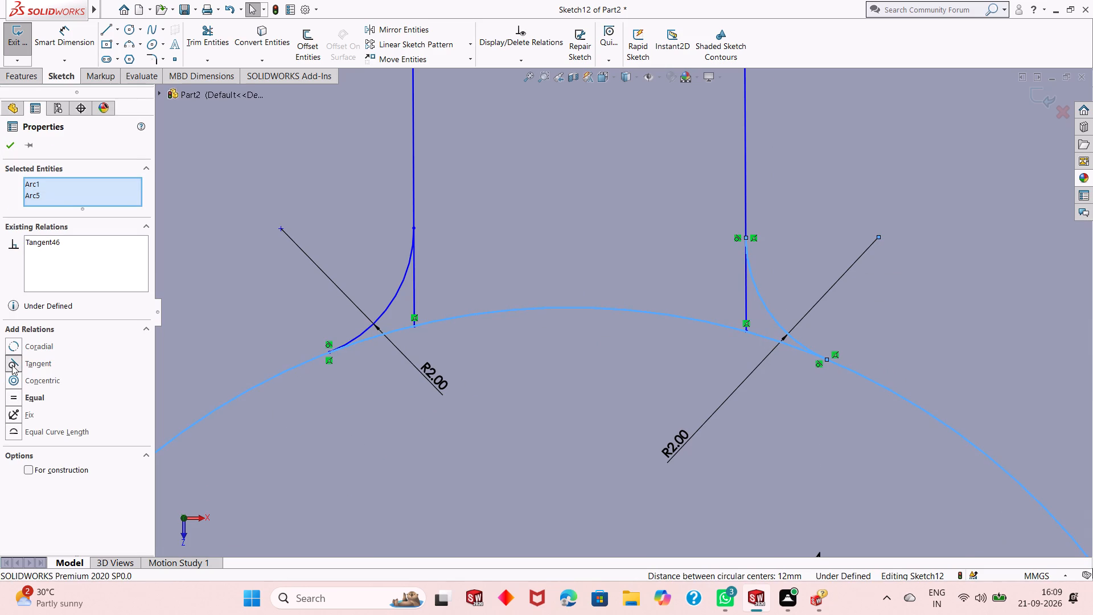
click(10, 146)
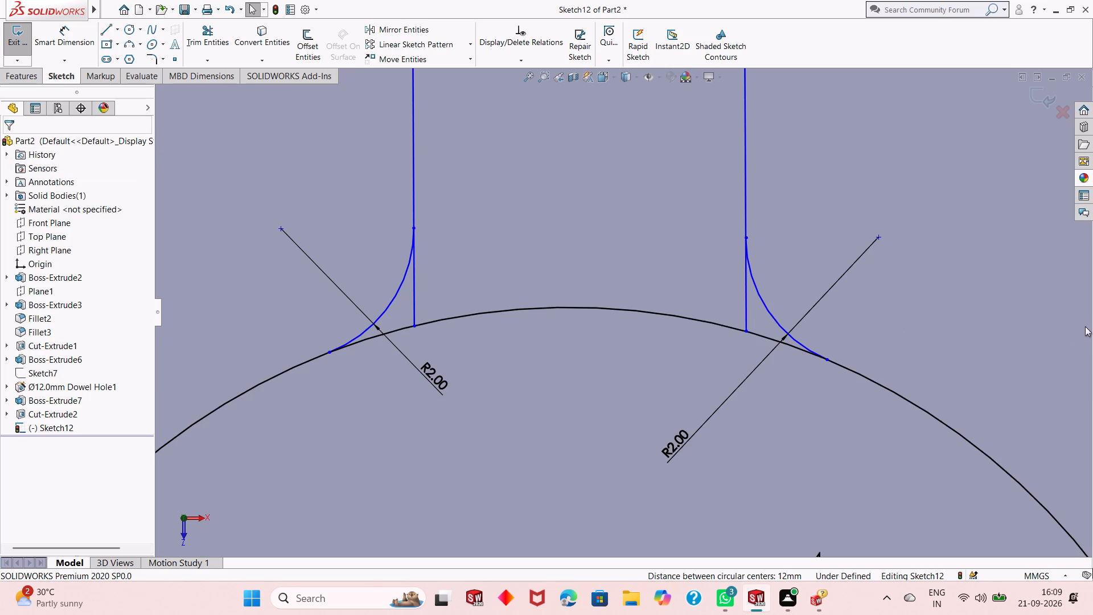
scroll(780, 269, down, 3)
click(728, 348)
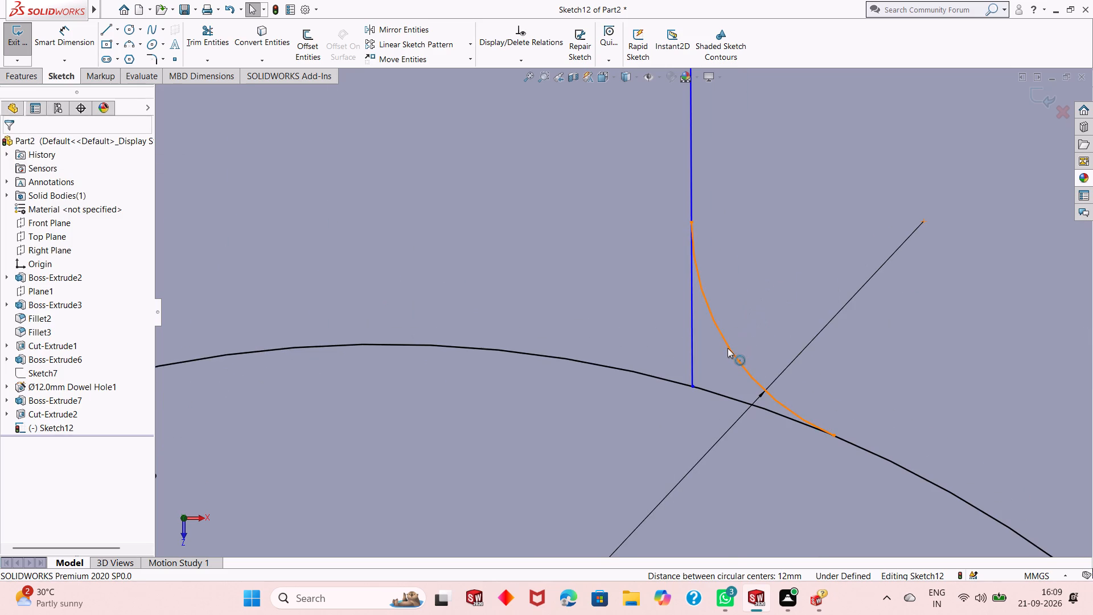
ctrl+click(691, 314)
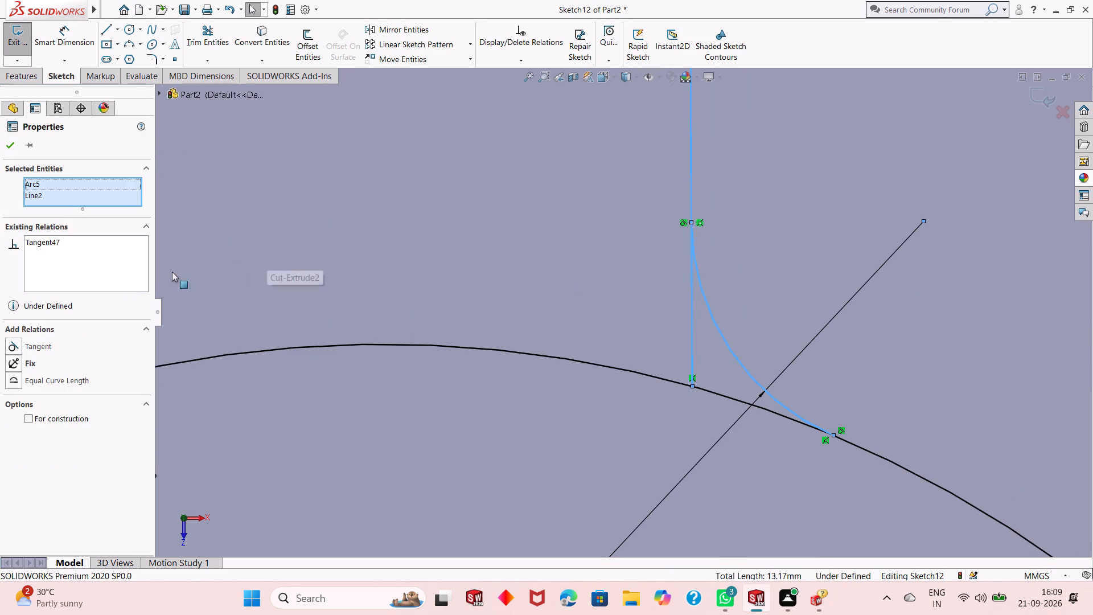
click(10, 343)
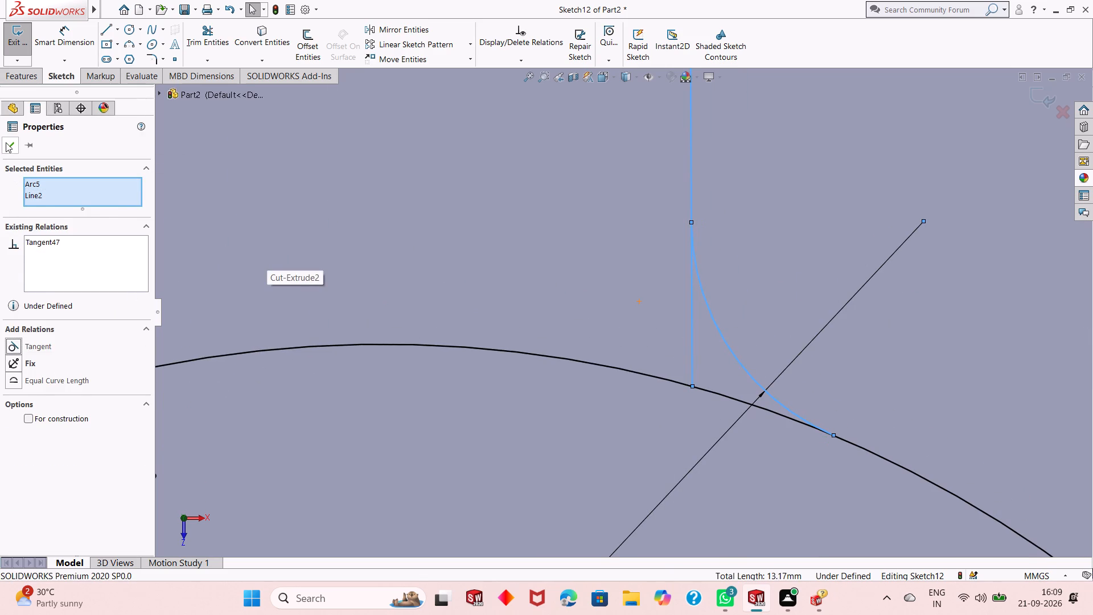
click(6, 142)
Trim both upper rib lines where they extend past the inner corner arcs to the 20 mm circle.
scroll(490, 332, up, 7)
scroll(584, 427, up, 3)
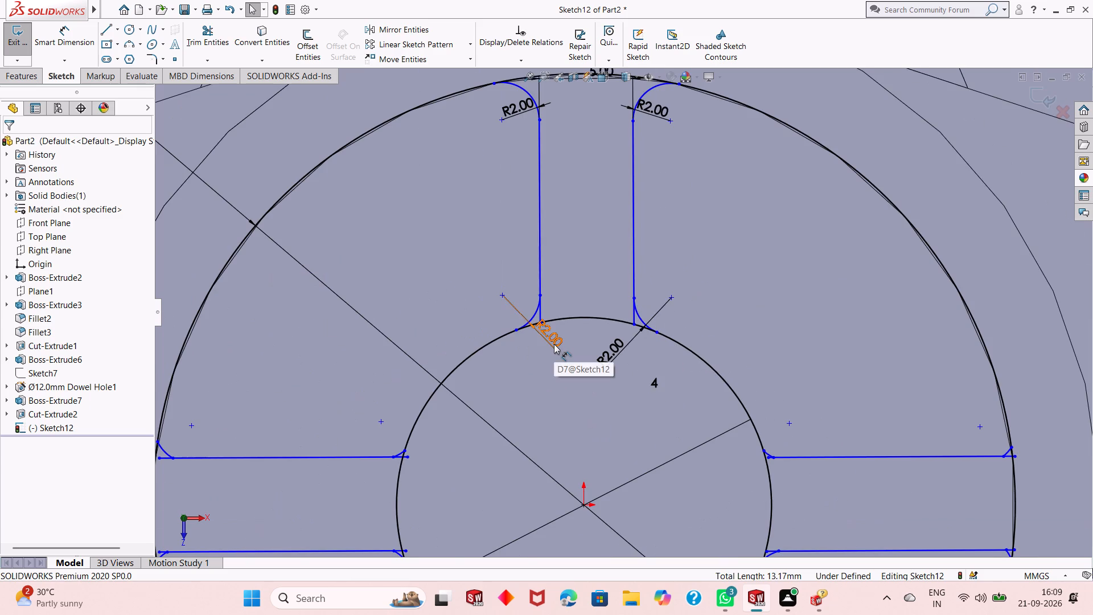
scroll(559, 305, down, 5)
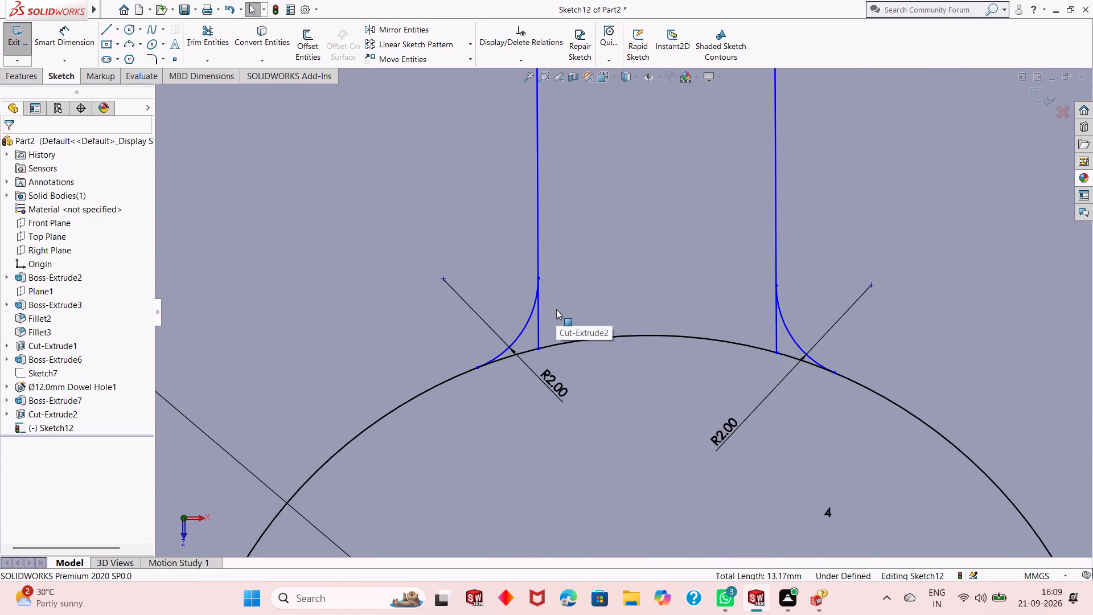
click(225, 39)
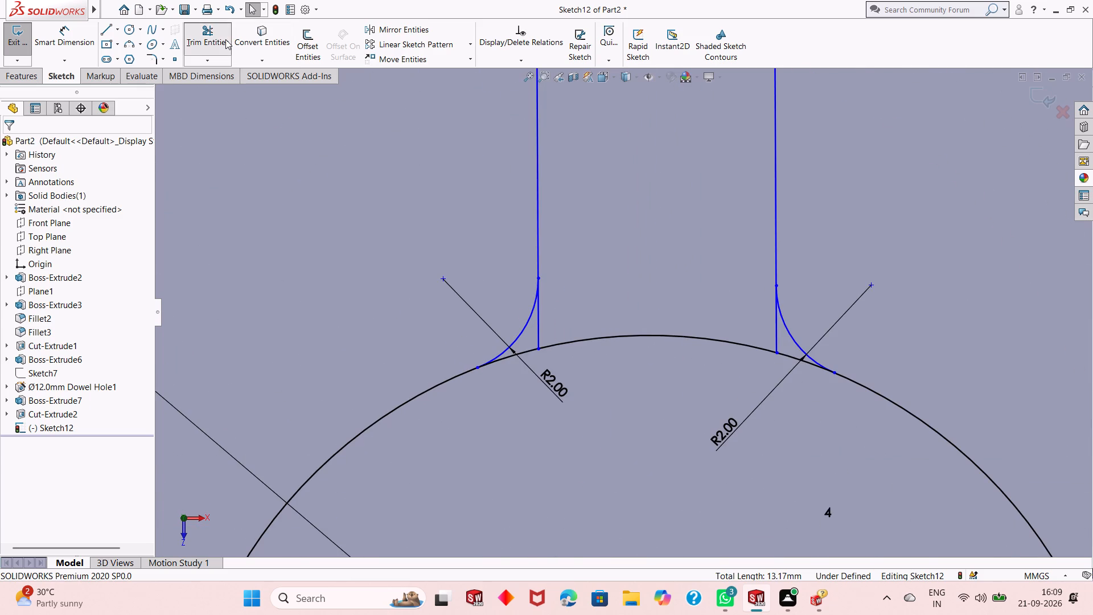
click(536, 330)
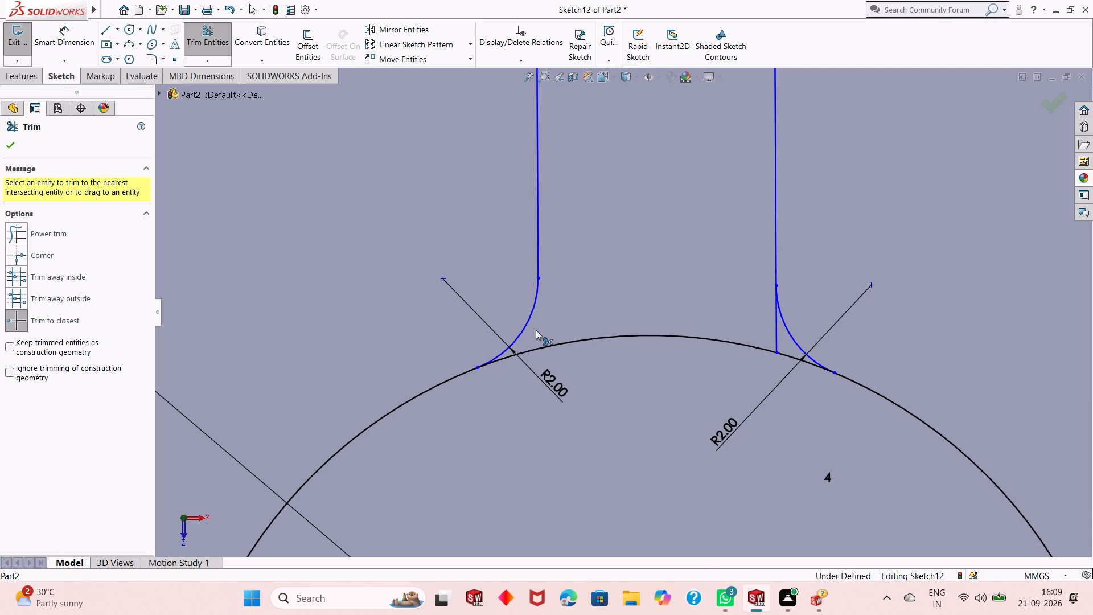
click(776, 323)
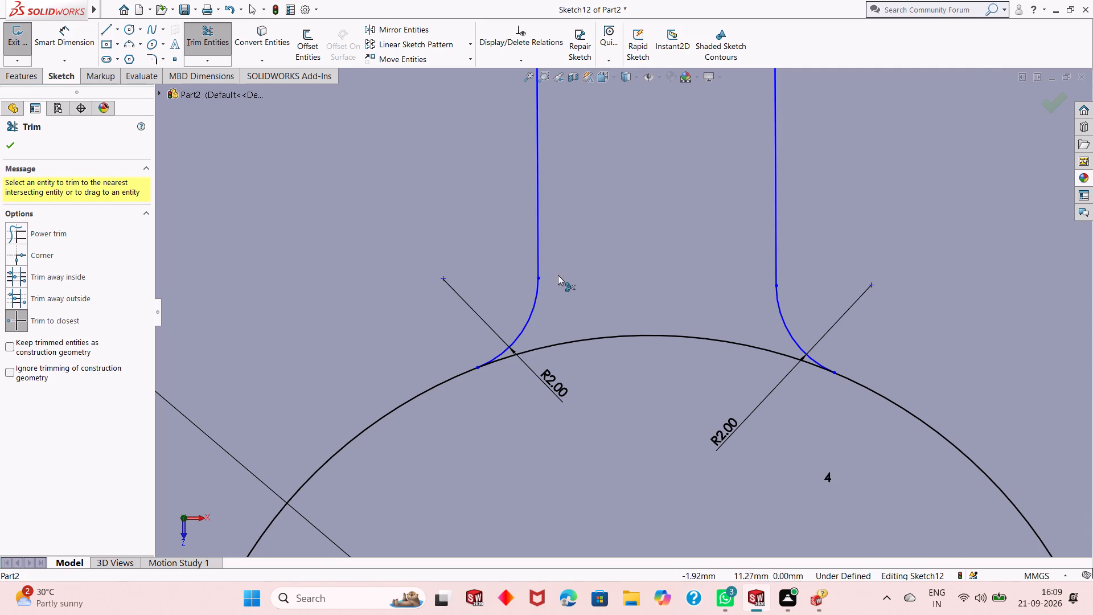
scroll(557, 272, up, 5)
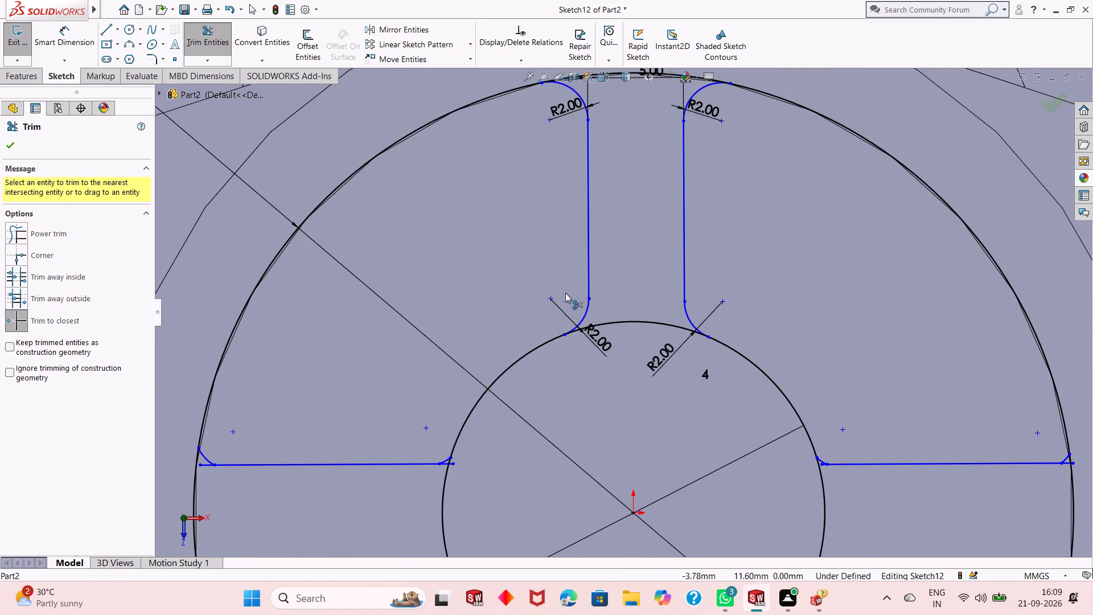
Examine the corner arcs and line ends of the left, lower and right ribs at both circles.
scroll(573, 298, up, 3)
scroll(384, 453, down, 1)
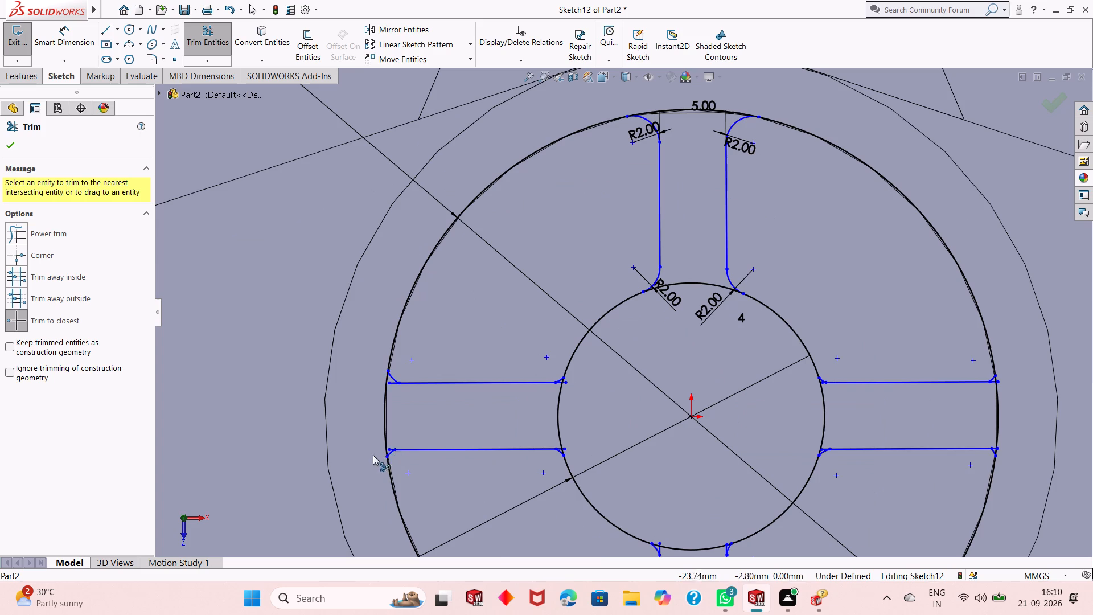
scroll(498, 415, down, 2)
key(Escape)
key(Escape)
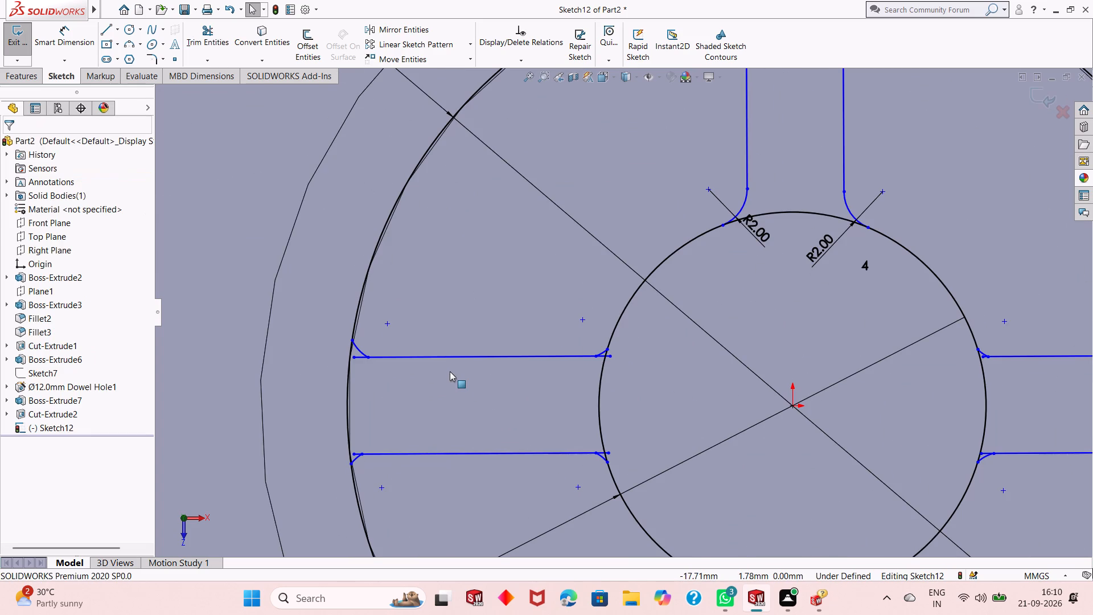
scroll(402, 358, down, 6)
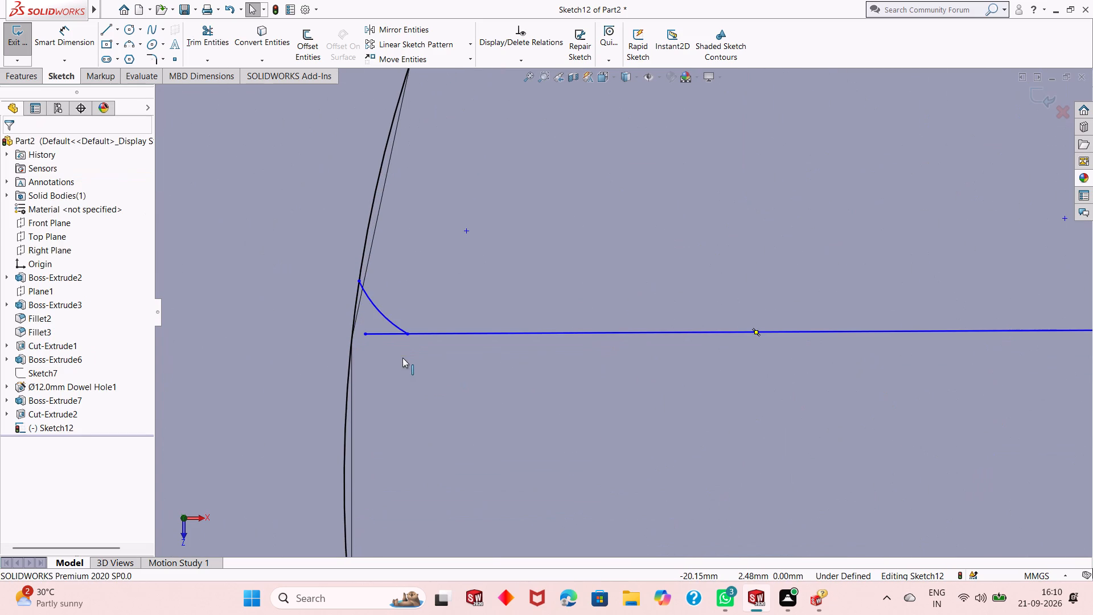
scroll(408, 345, up, 6)
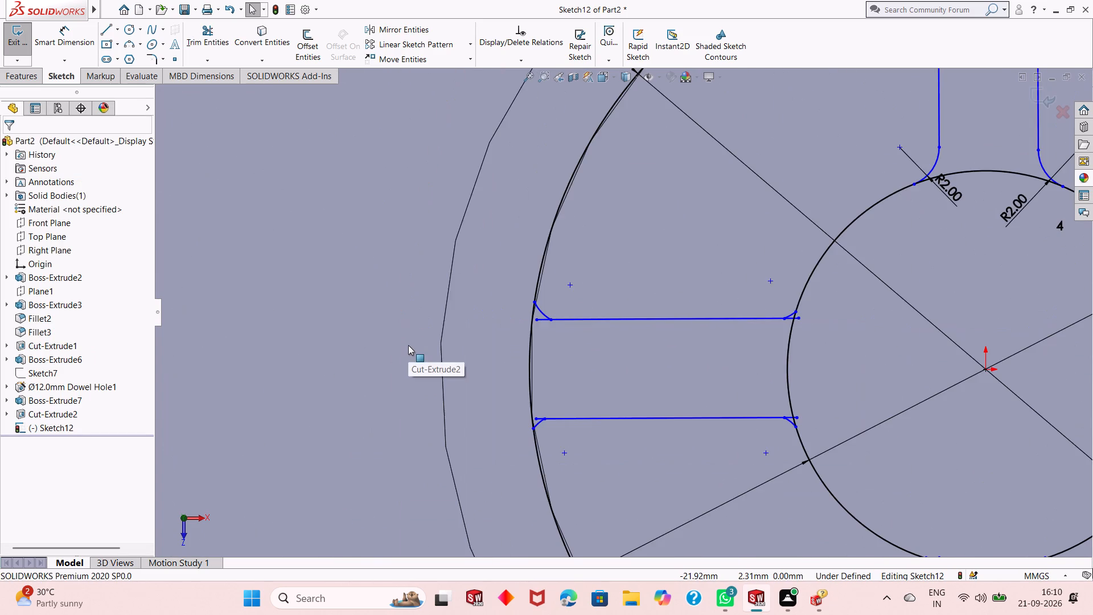
scroll(617, 343, up, 3)
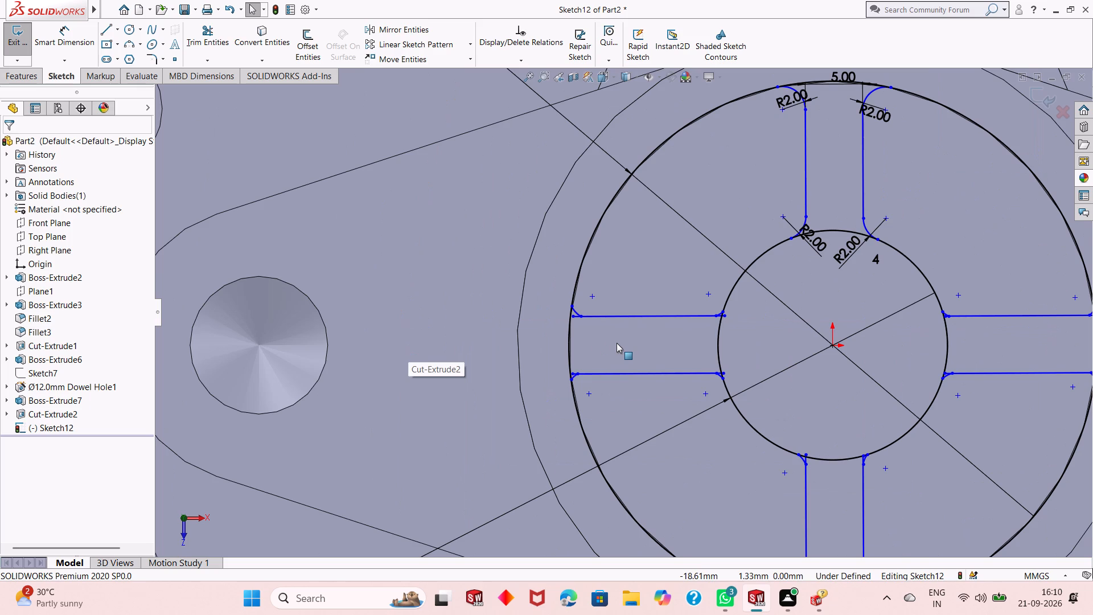
scroll(593, 309, down, 4)
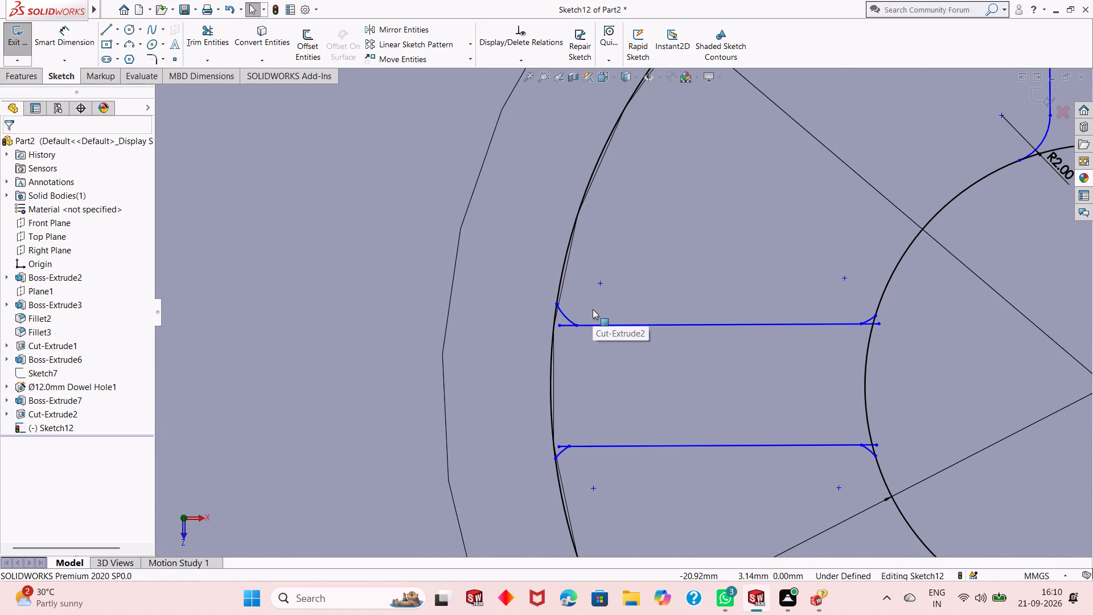
scroll(593, 309, up, 5)
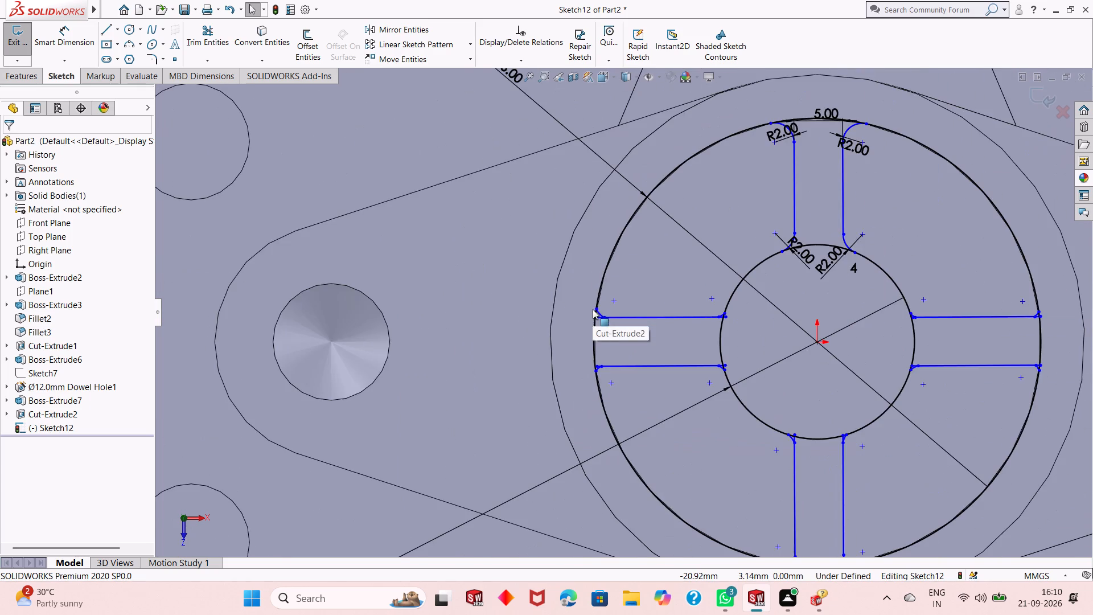
scroll(713, 449, up, 3)
scroll(759, 466, down, 9)
scroll(643, 375, down, 2)
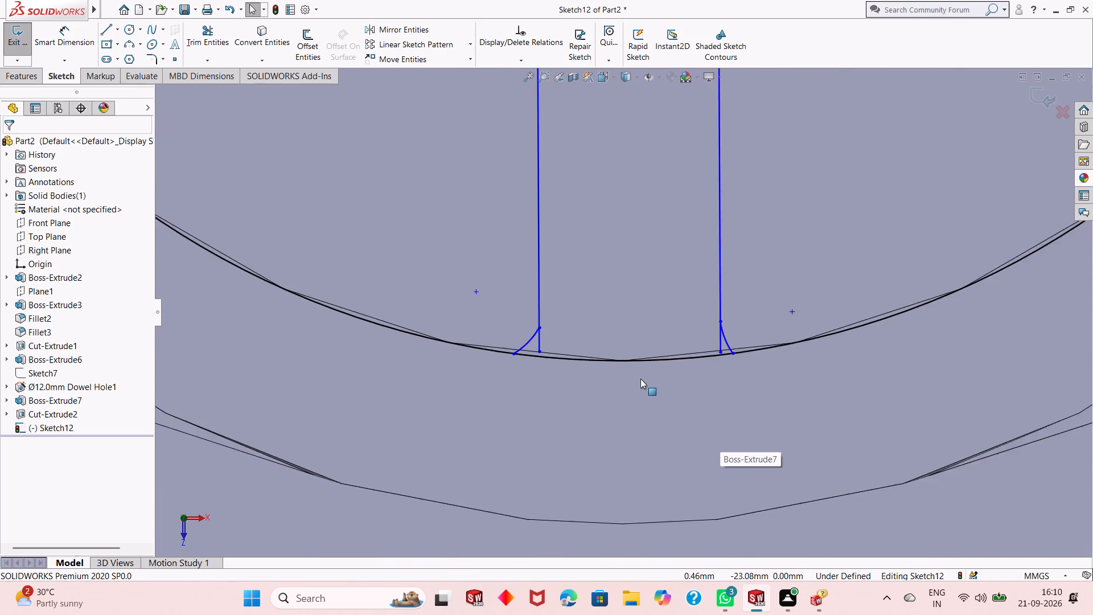
scroll(640, 379, down, 4)
scroll(640, 379, up, 17)
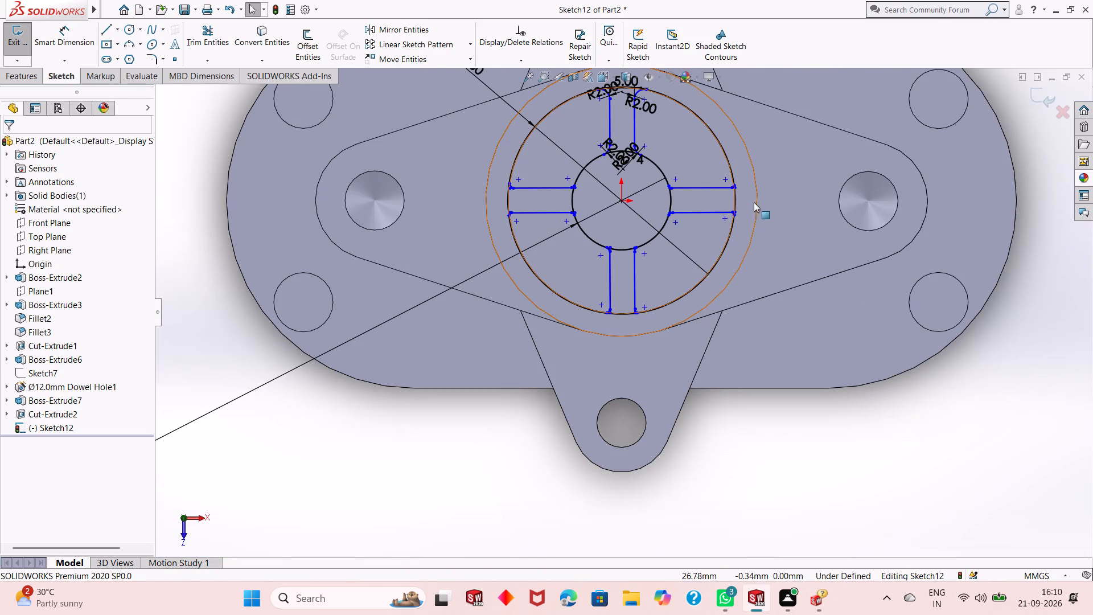
scroll(739, 190, down, 18)
scroll(596, 350, up, 4)
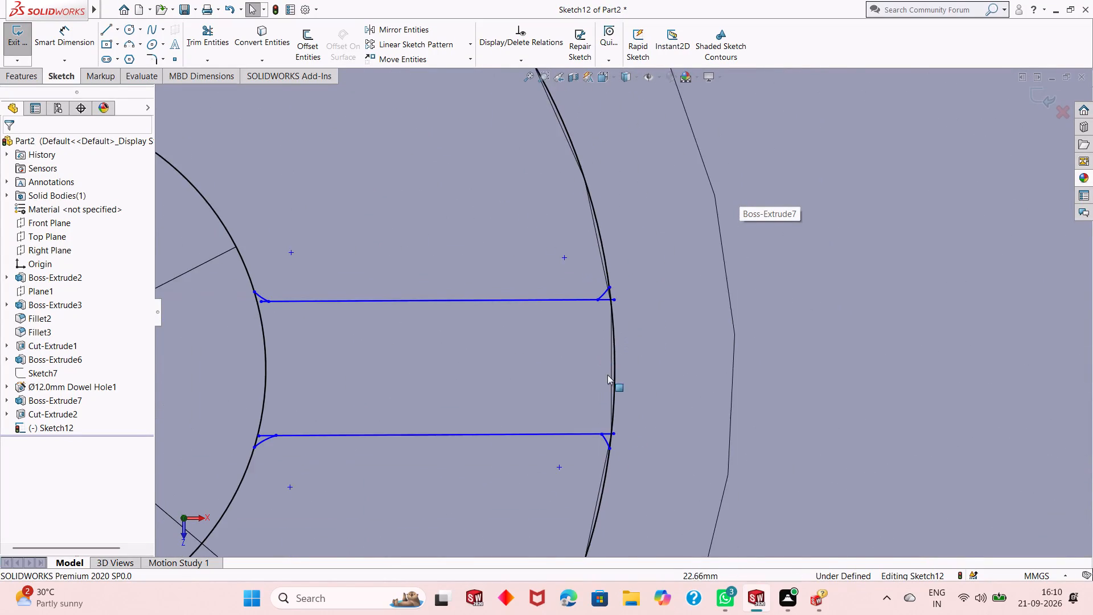
scroll(618, 463, down, 5)
scroll(583, 370, up, 13)
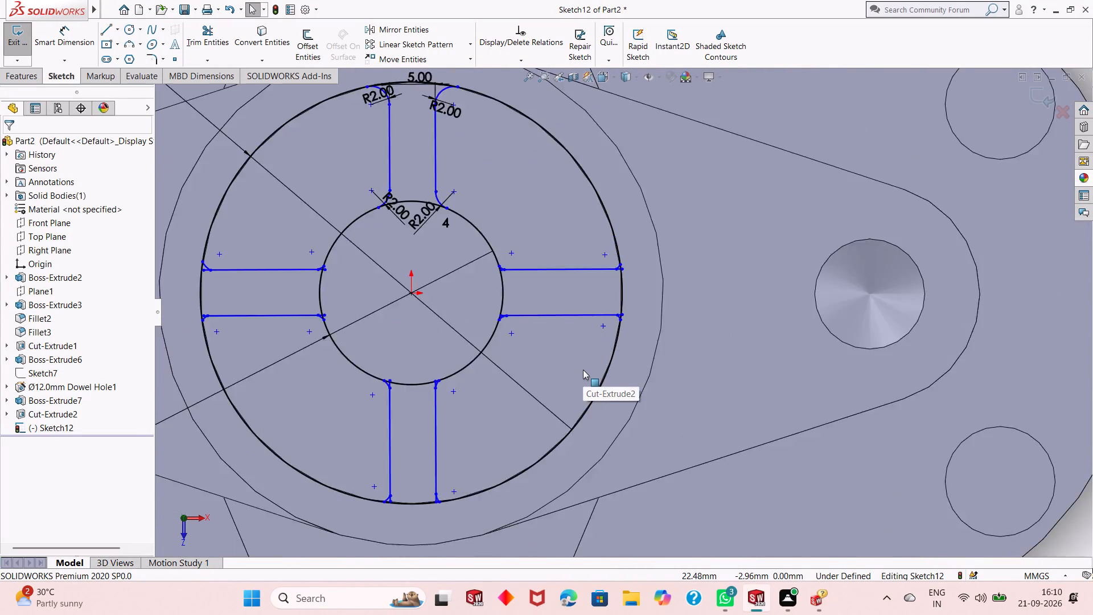
Draw short horizontal lines outward from the outer ends of the left rib's two lines past the outer circle, the upper one about 1.3 mm.
scroll(583, 370, up, 3)
scroll(489, 307, down, 13)
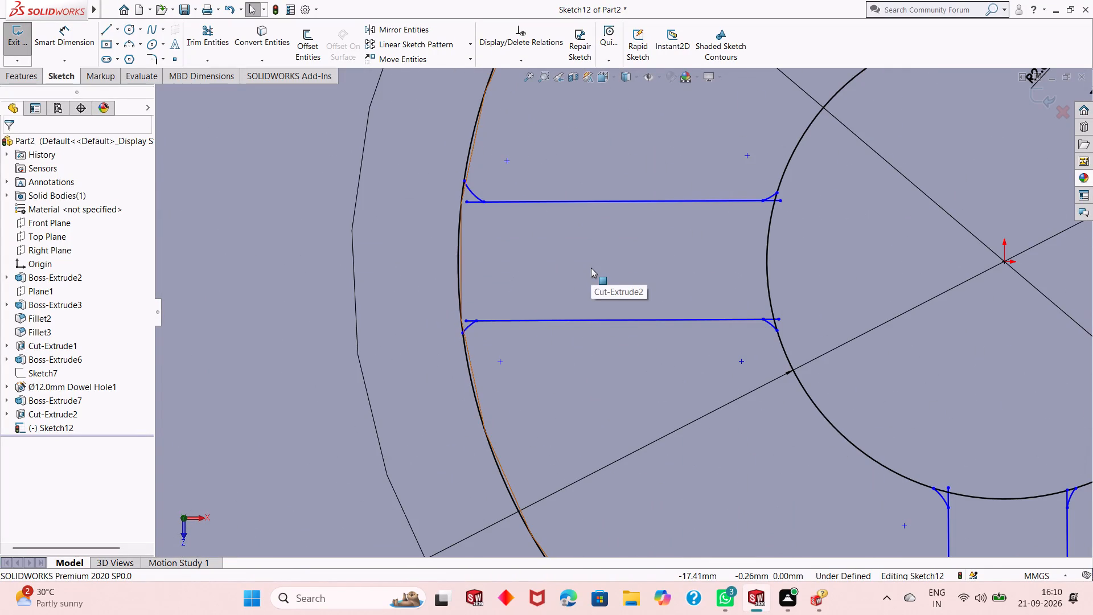
click(110, 33)
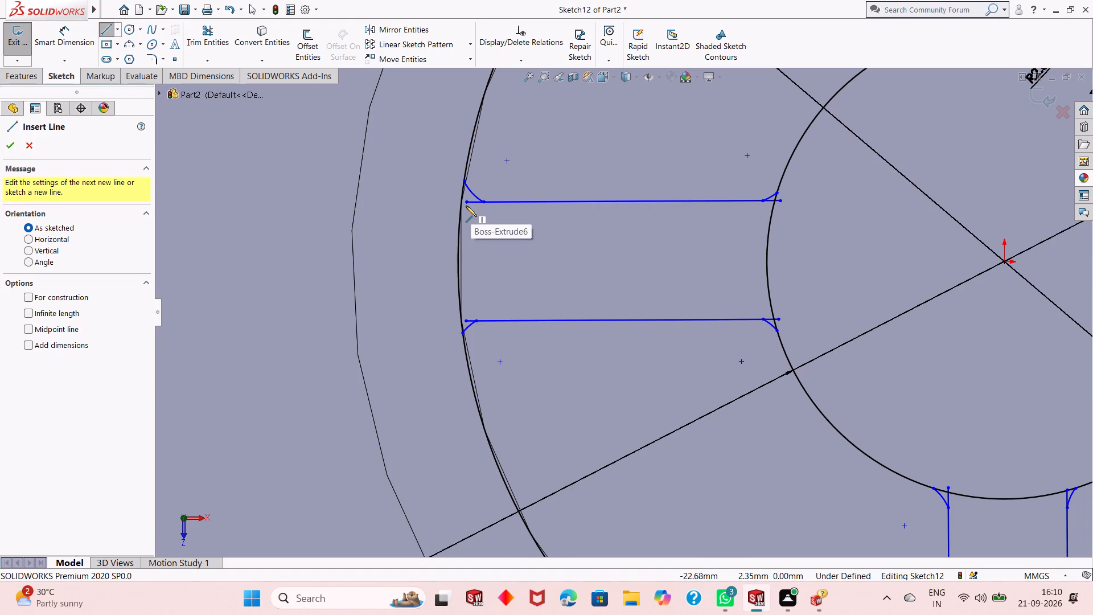
click(466, 203)
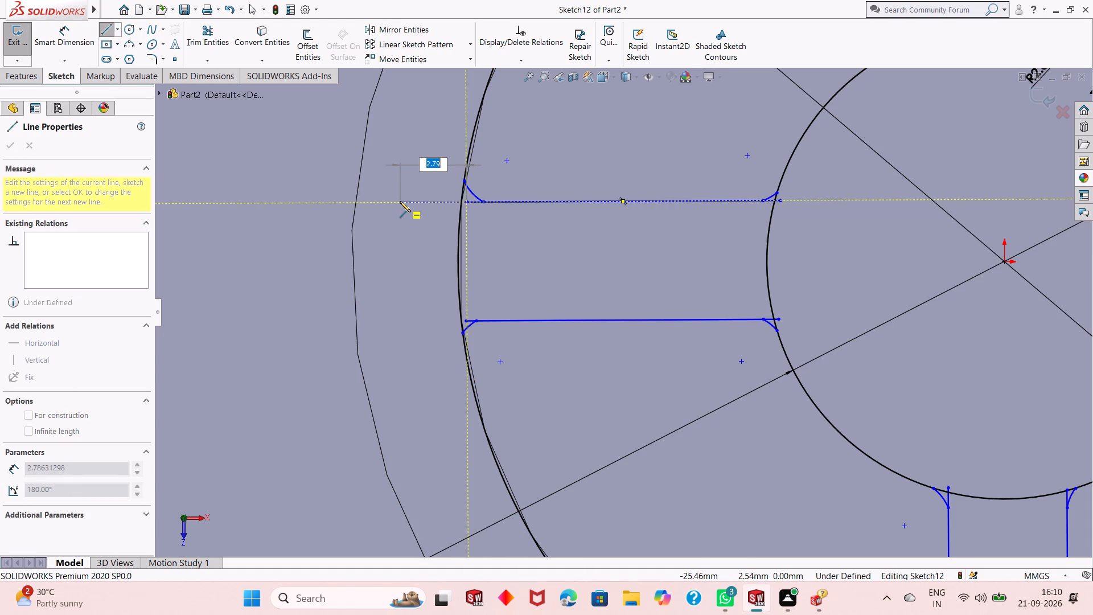
click(436, 201)
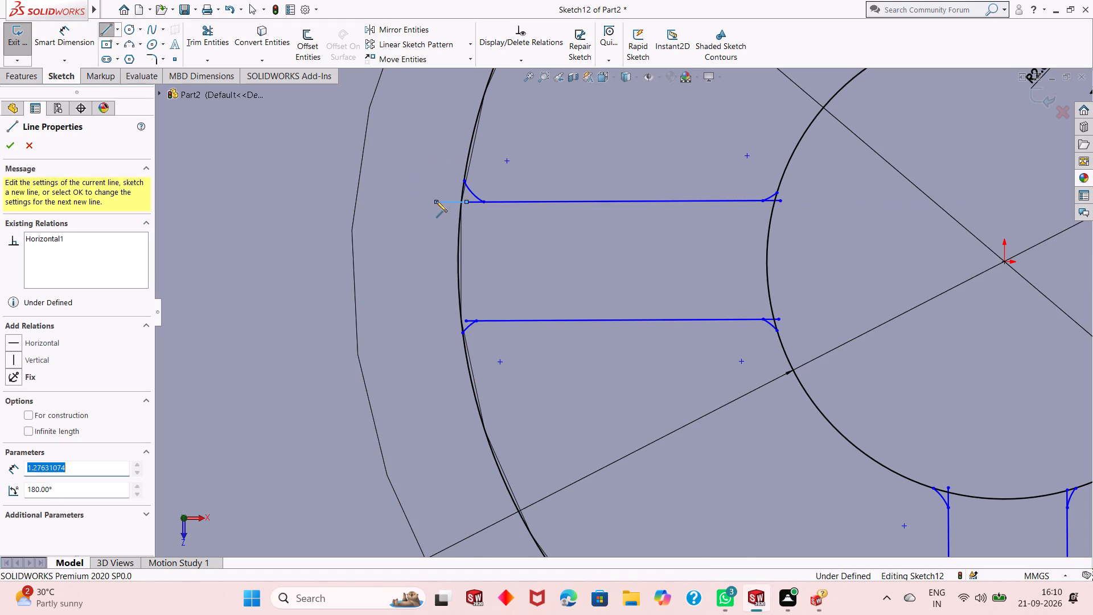
key(Escape)
key(Escape)
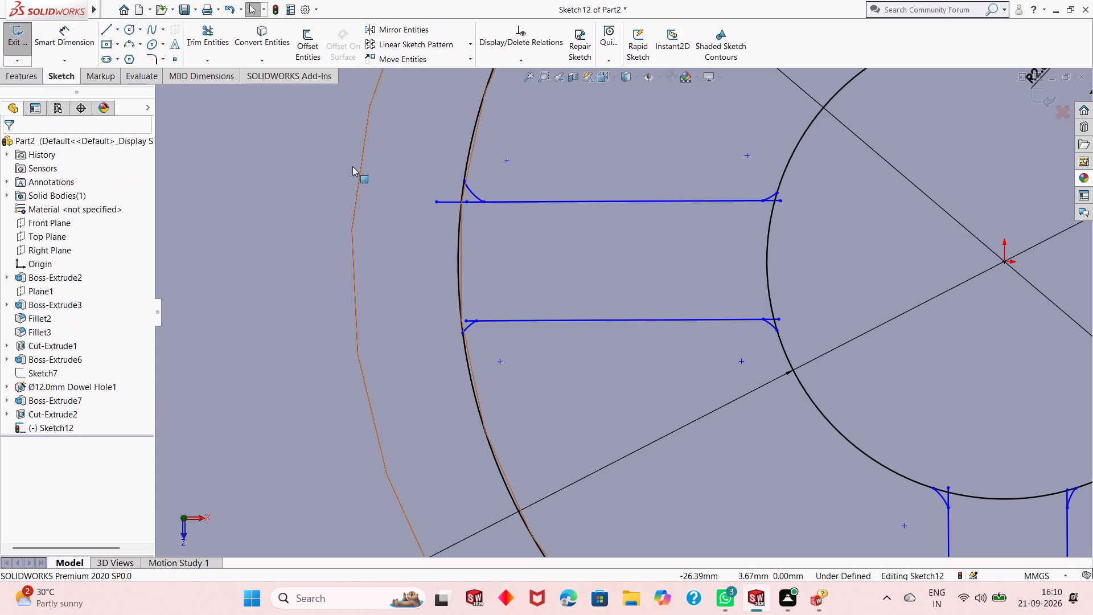
click(108, 34)
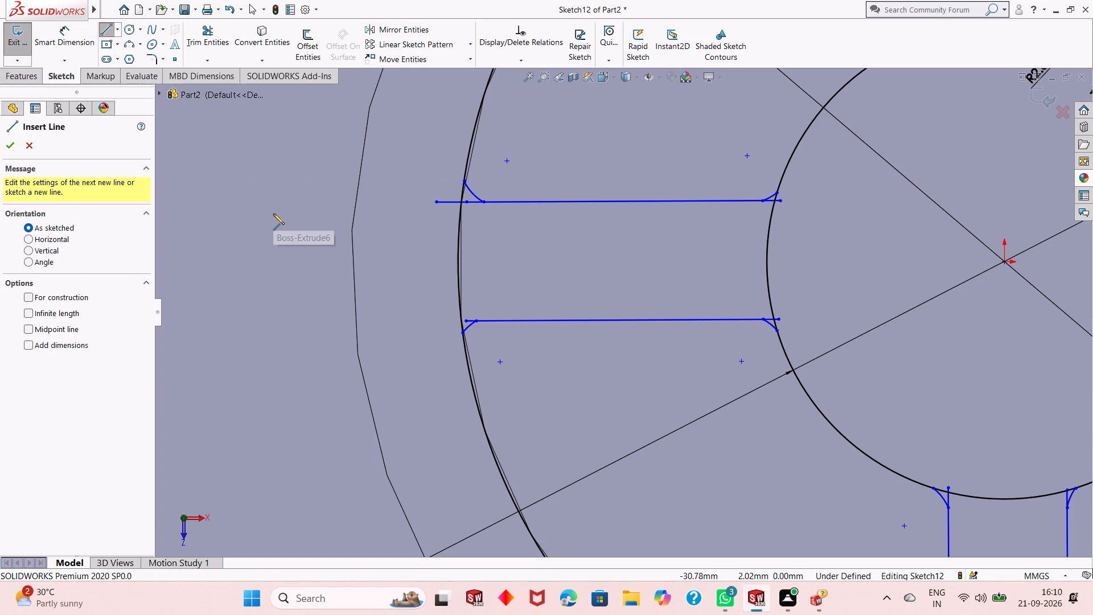
click(467, 320)
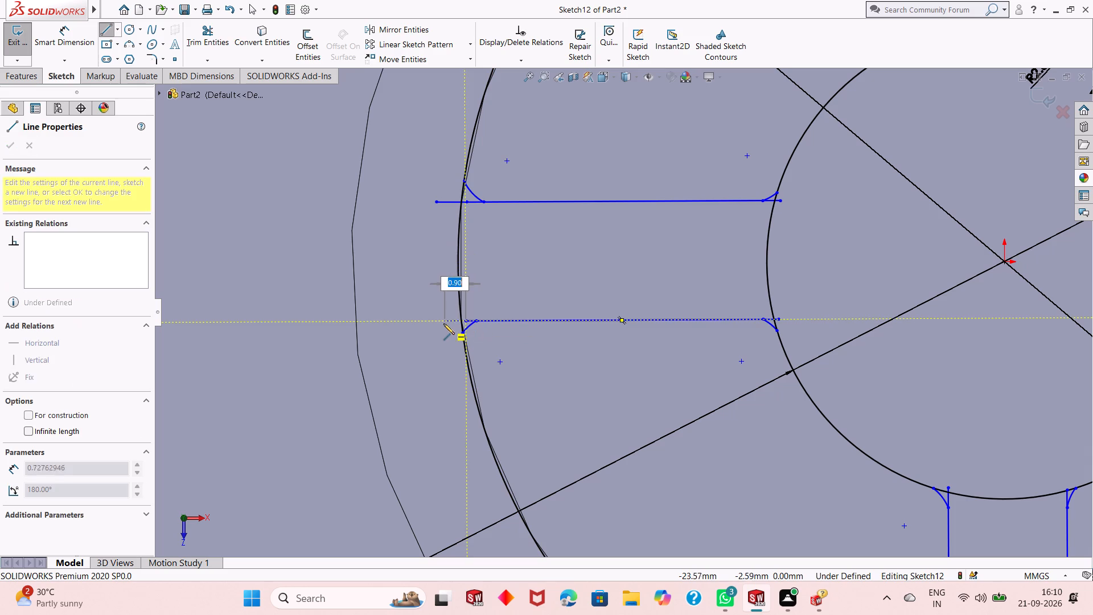
click(433, 324)
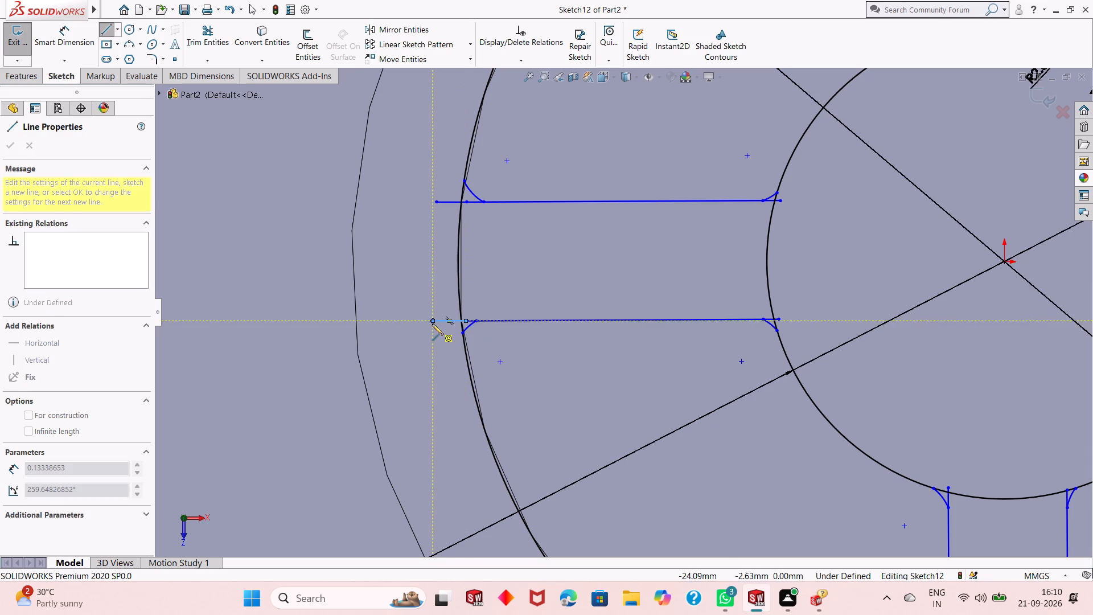
key(Escape)
Add 2 mm radius dimensions to the left rib's upper and lower corner arcs at the outer circle.
scroll(495, 331, up, 2)
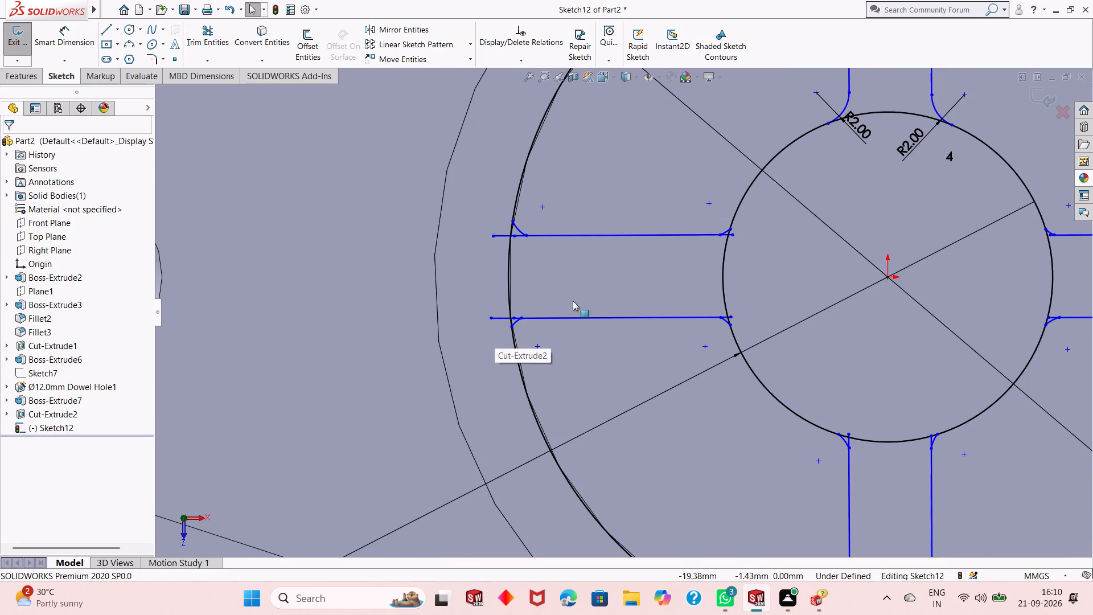
scroll(512, 214, down, 3)
scroll(546, 275, down, 3)
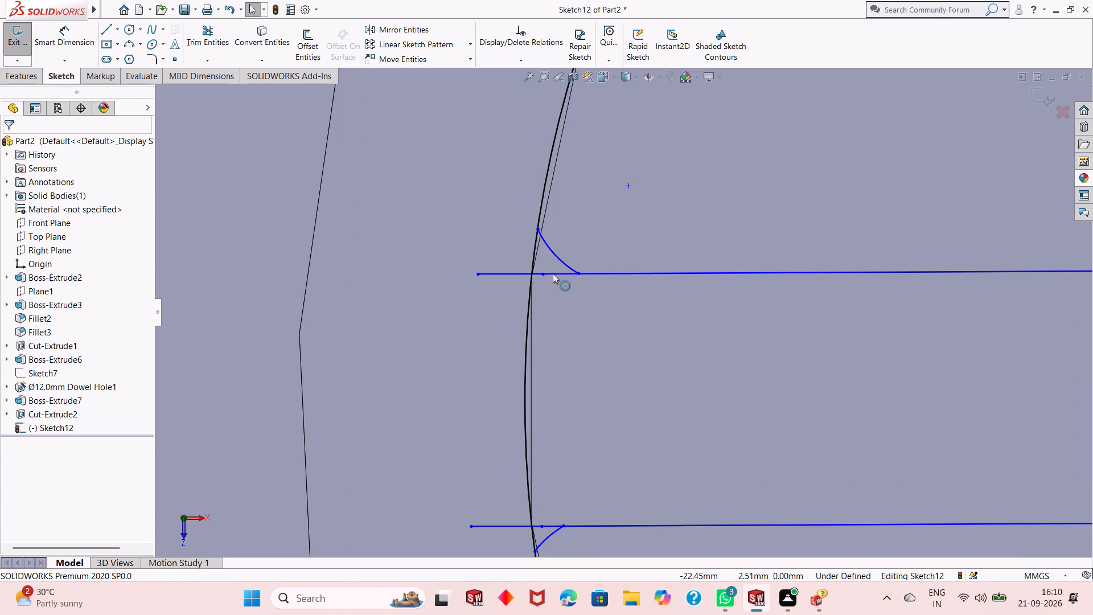
scroll(553, 273, up, 4)
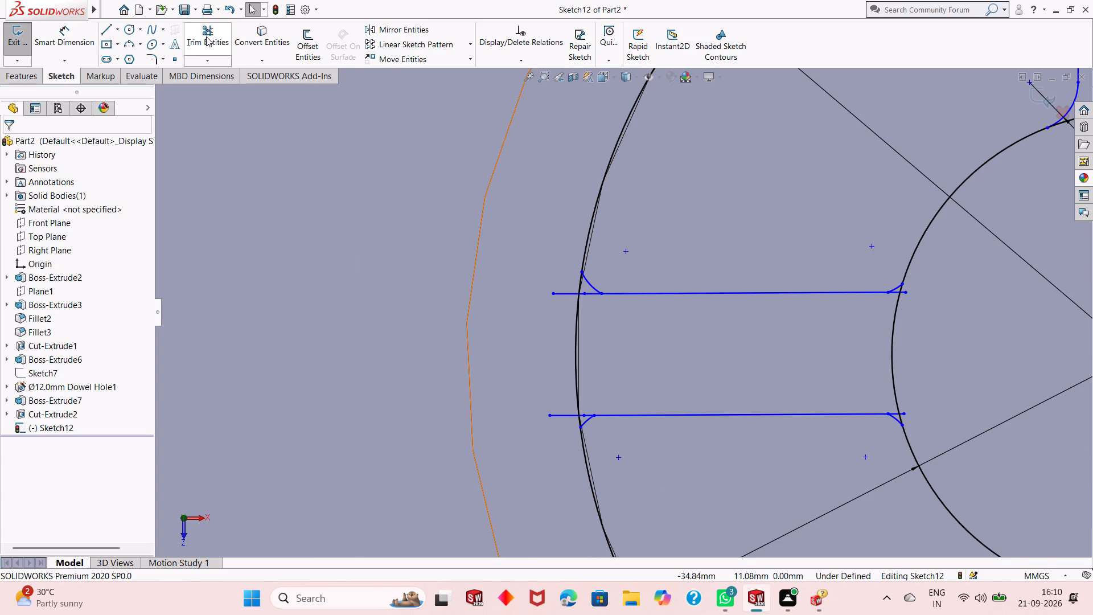
click(85, 44)
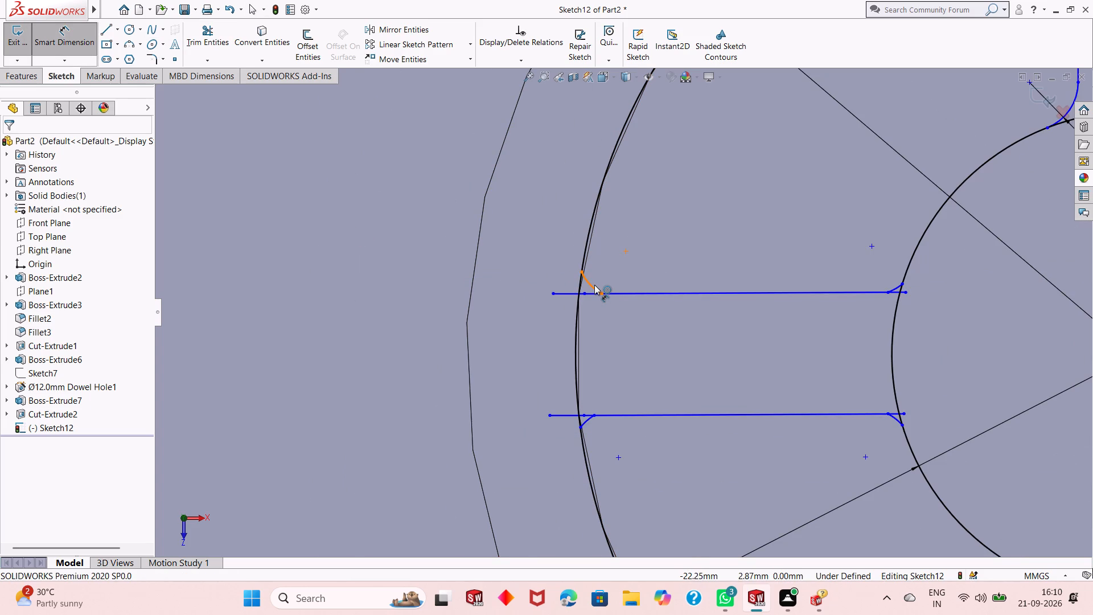
click(594, 285)
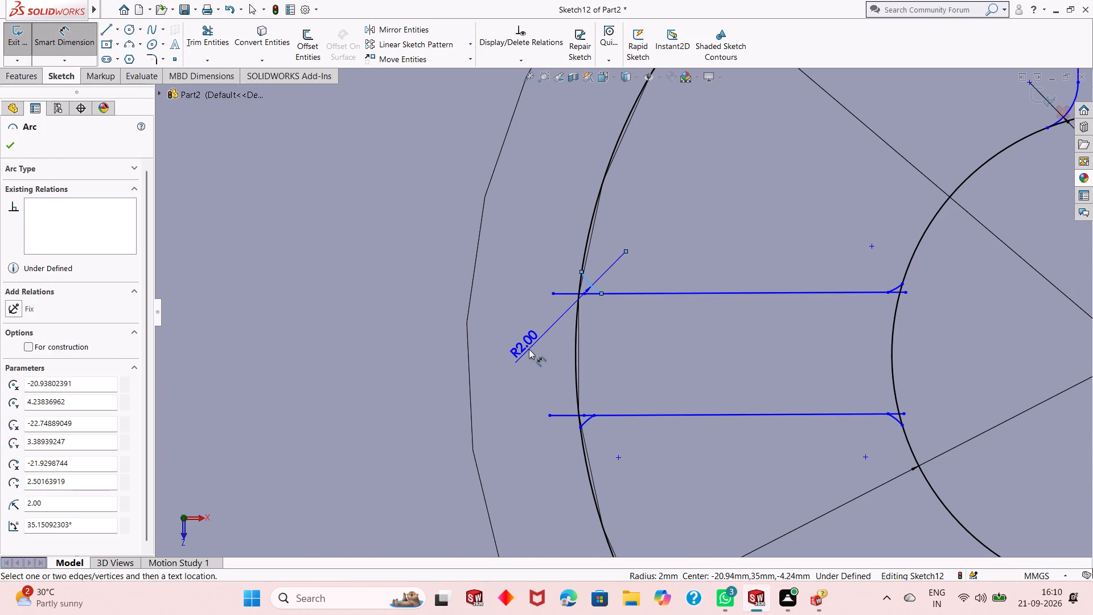
click(529, 349)
click(480, 336)
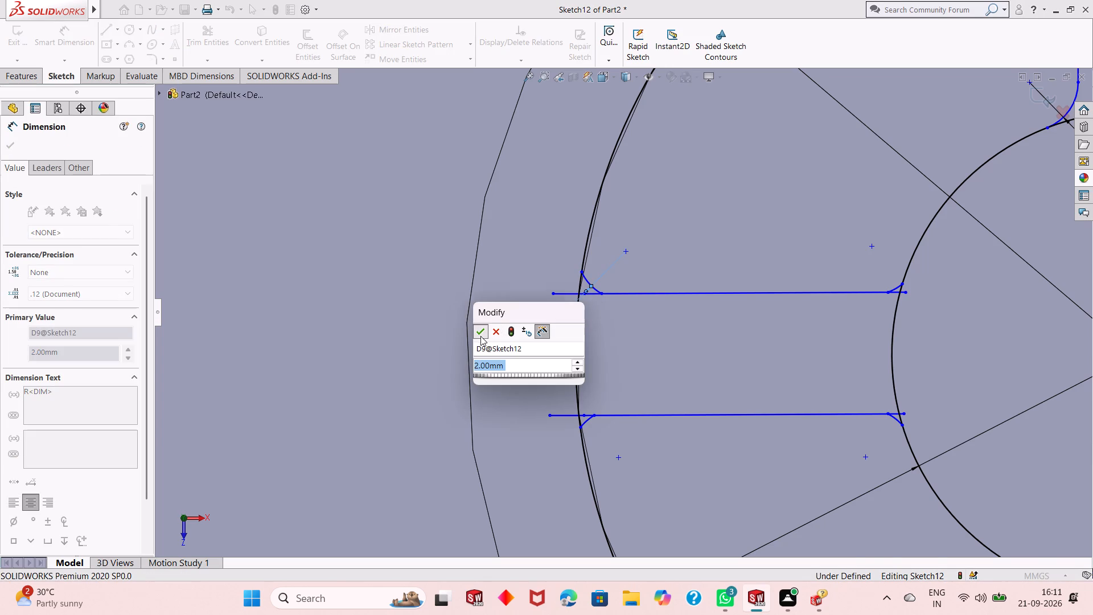
click(590, 419)
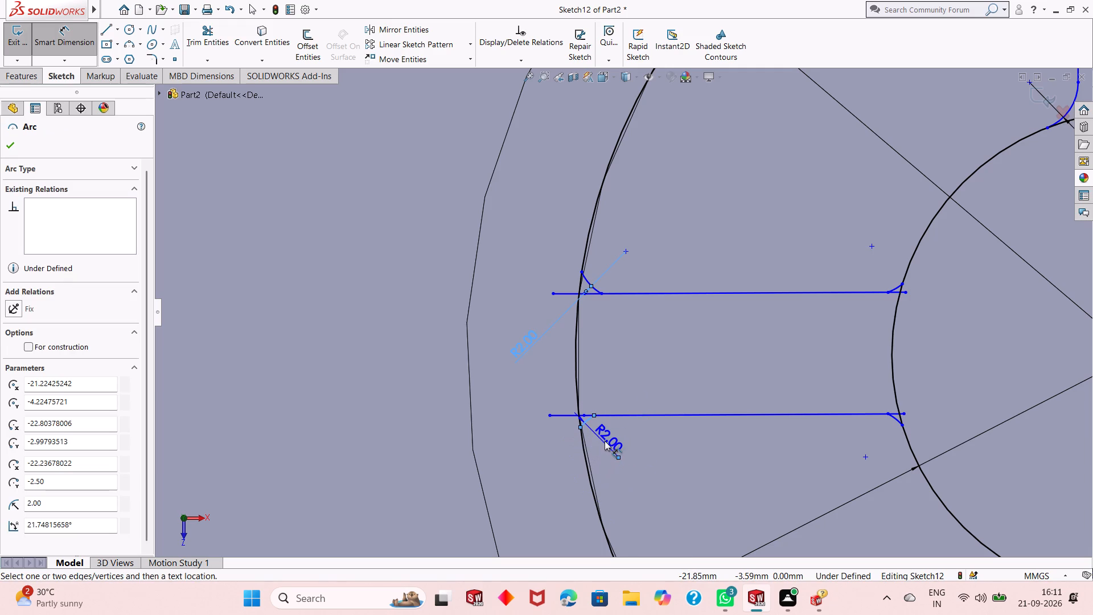
click(605, 441)
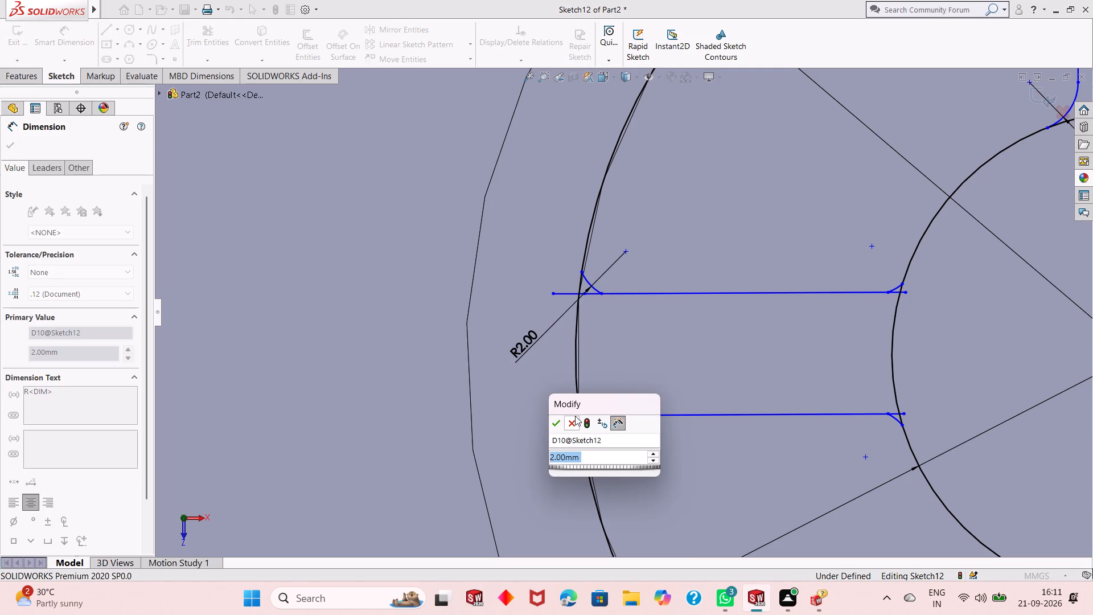
click(550, 422)
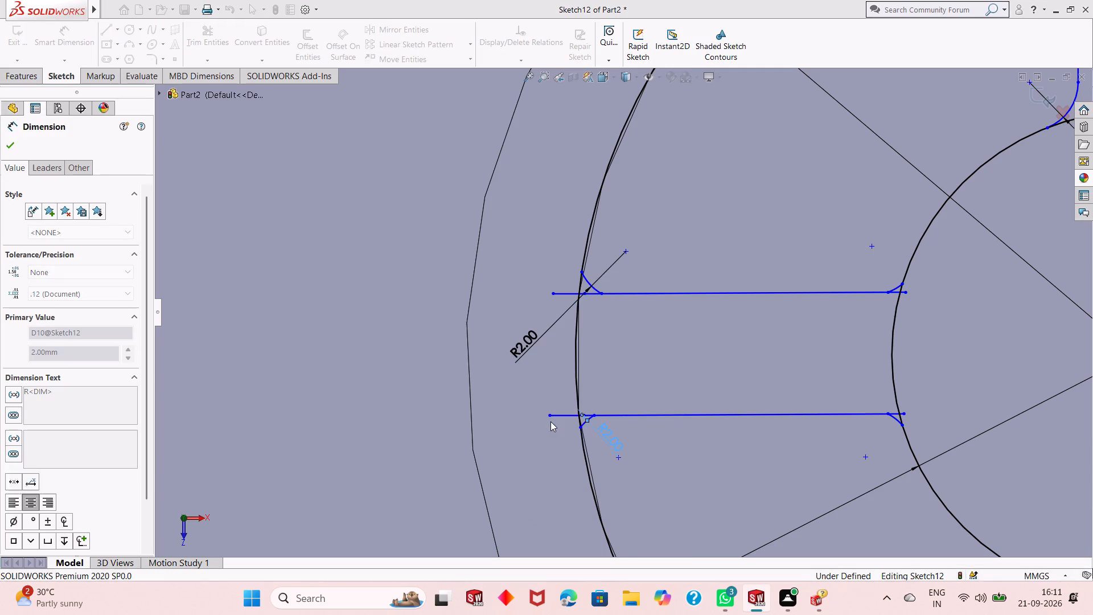
Add 2 mm radius dimensions to the left rib's upper and lower inner corner arcs at the 20 mm circle.
scroll(924, 265, down, 4)
scroll(866, 322, down, 5)
click(708, 298)
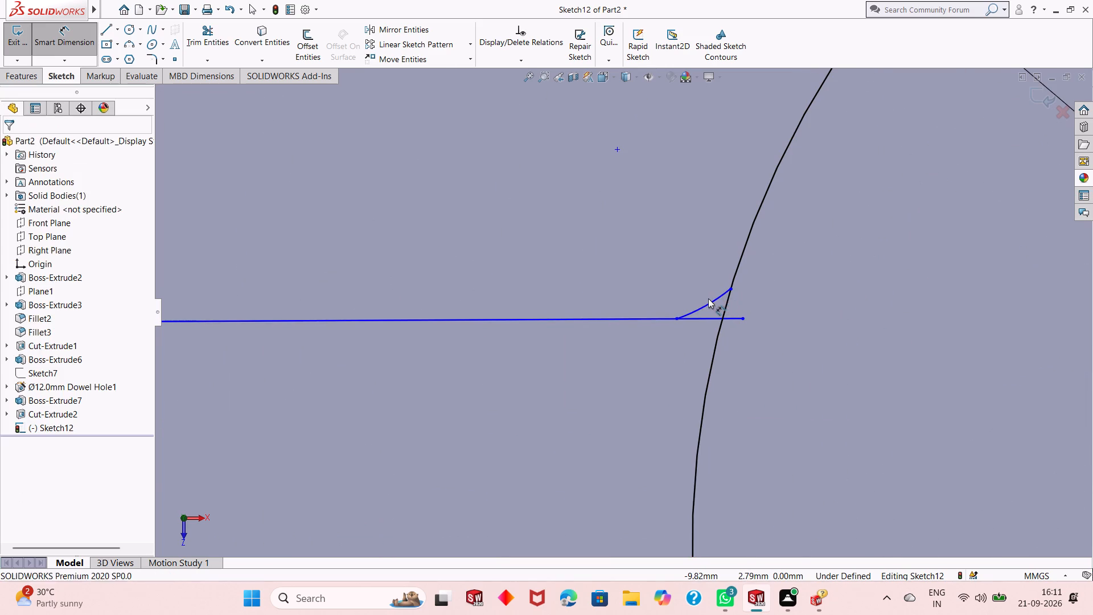
click(708, 307)
click(731, 353)
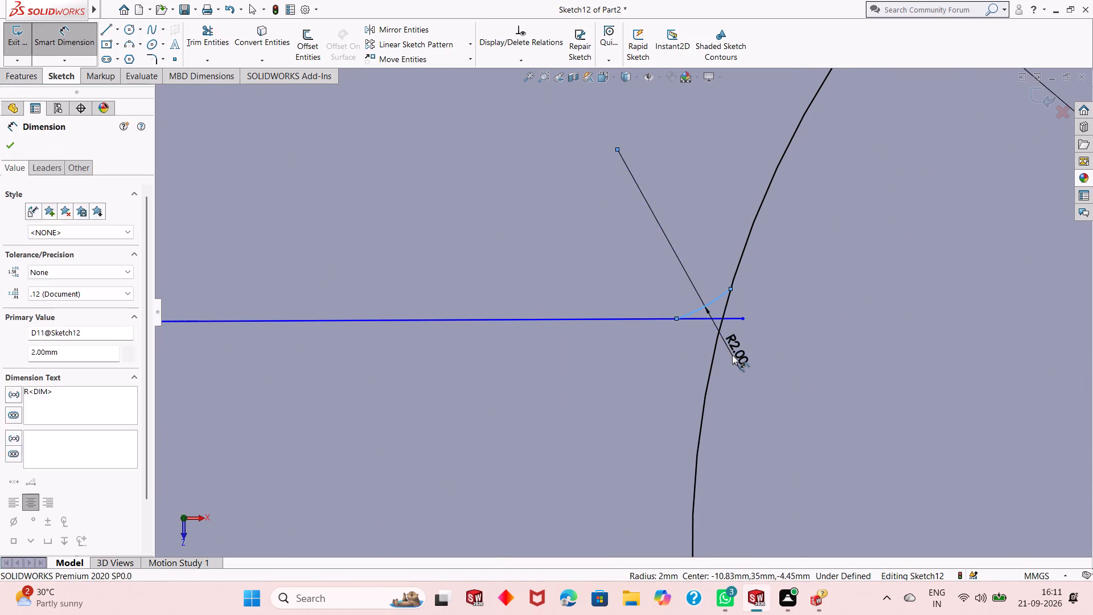
click(683, 338)
scroll(671, 424, up, 7)
scroll(650, 532, down, 5)
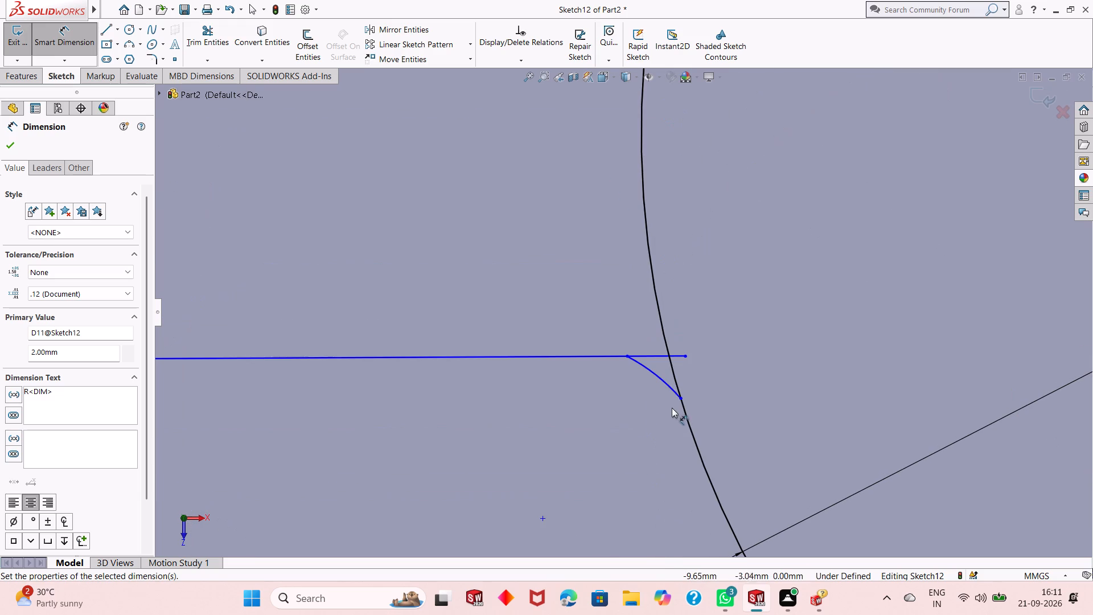
click(664, 380)
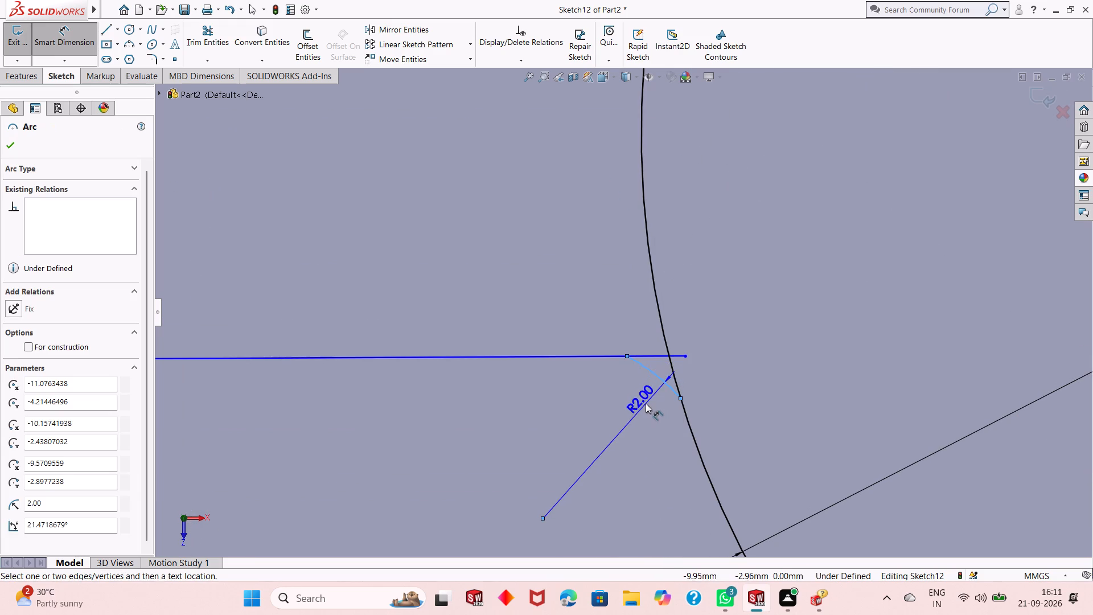
click(644, 392)
click(597, 376)
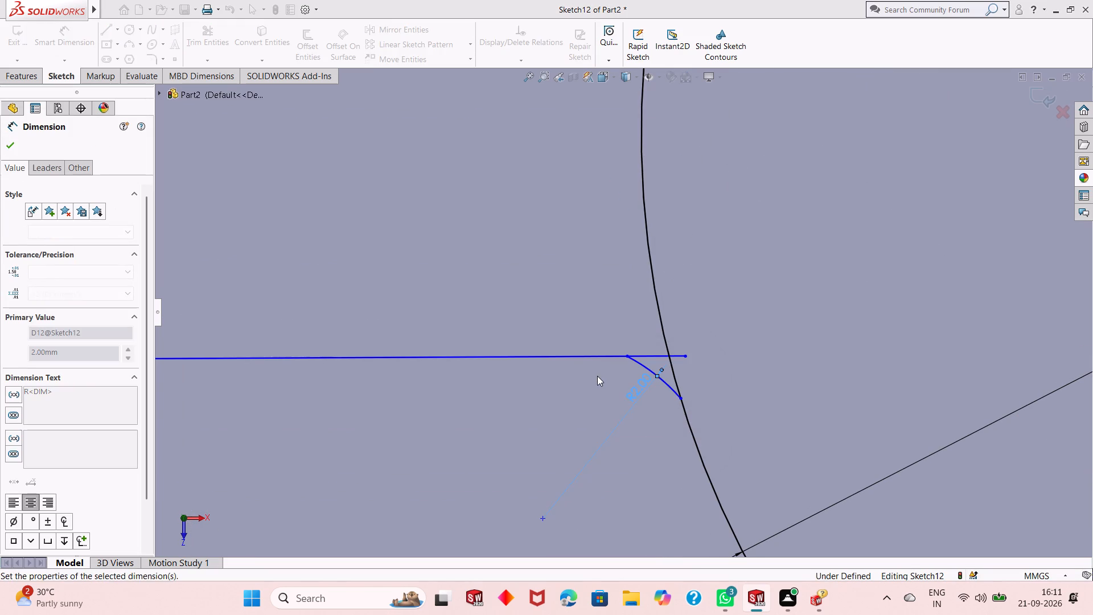
scroll(598, 376, up, 2)
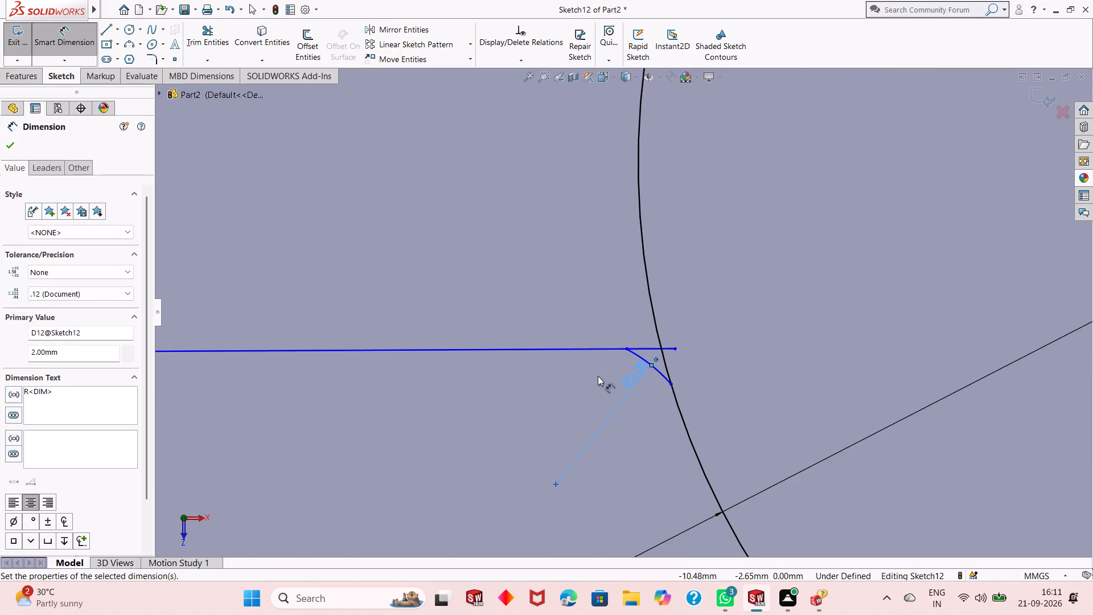
scroll(598, 376, up, 6)
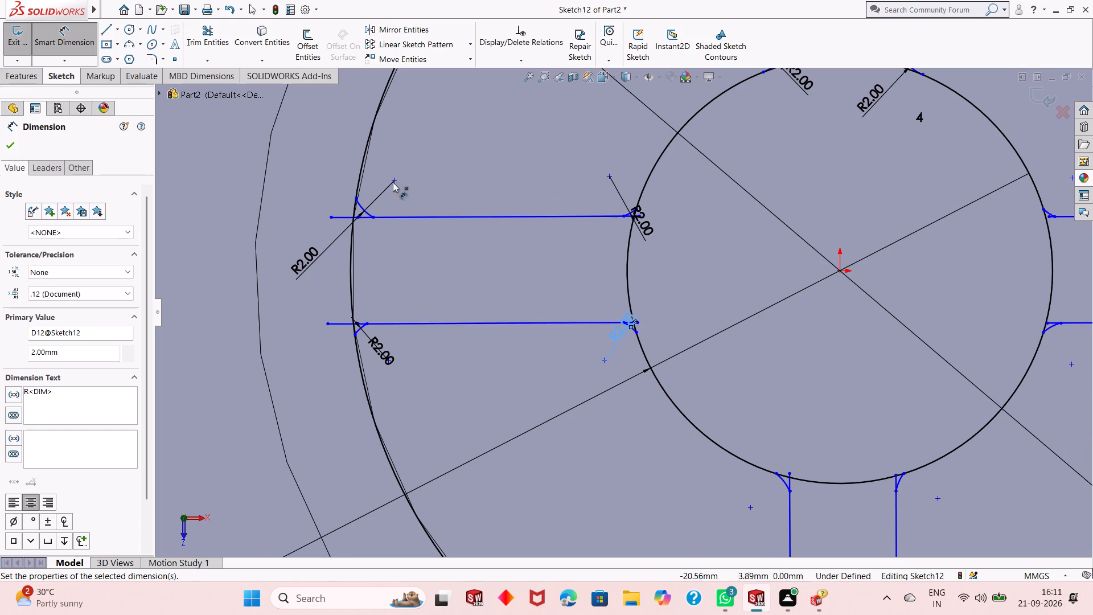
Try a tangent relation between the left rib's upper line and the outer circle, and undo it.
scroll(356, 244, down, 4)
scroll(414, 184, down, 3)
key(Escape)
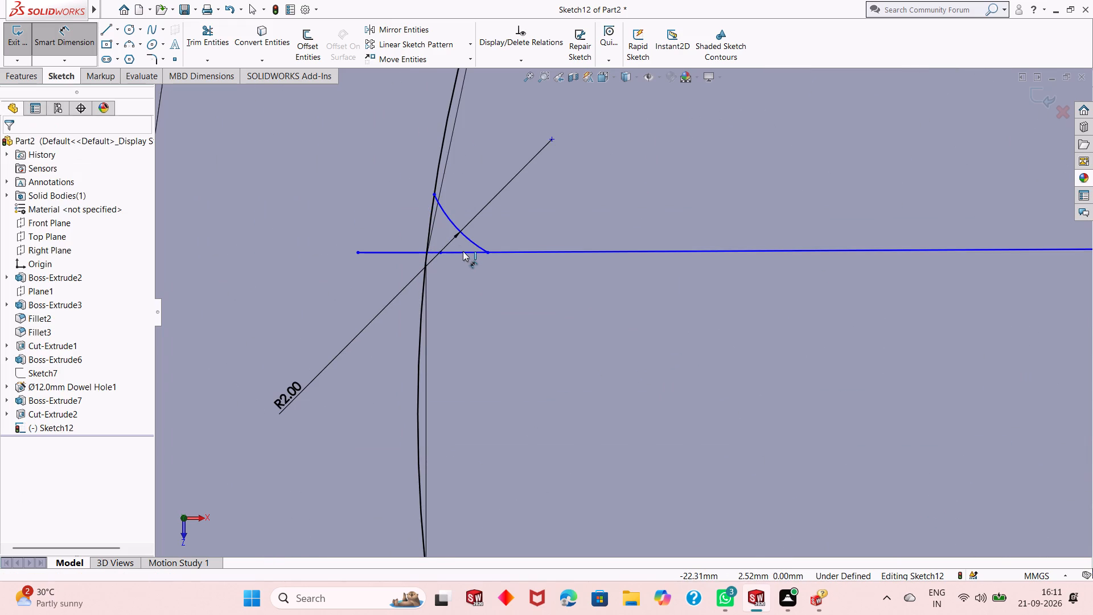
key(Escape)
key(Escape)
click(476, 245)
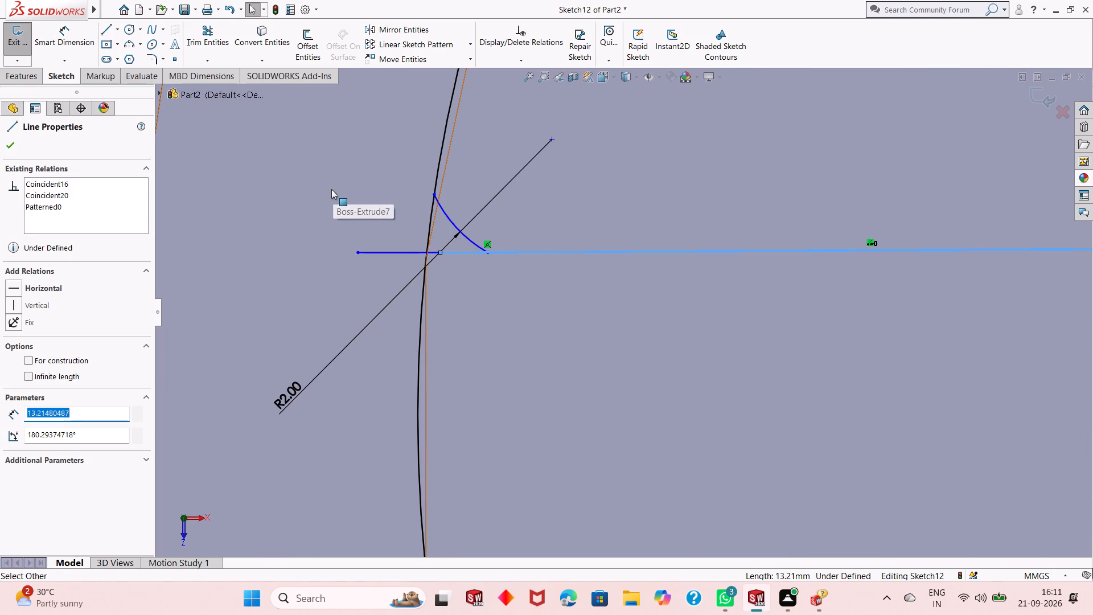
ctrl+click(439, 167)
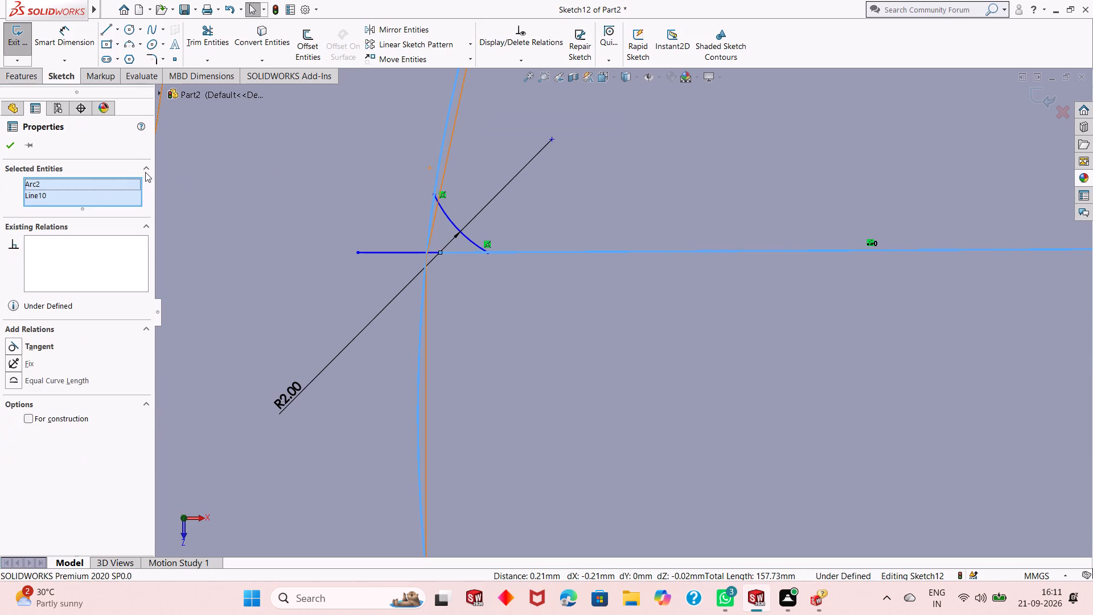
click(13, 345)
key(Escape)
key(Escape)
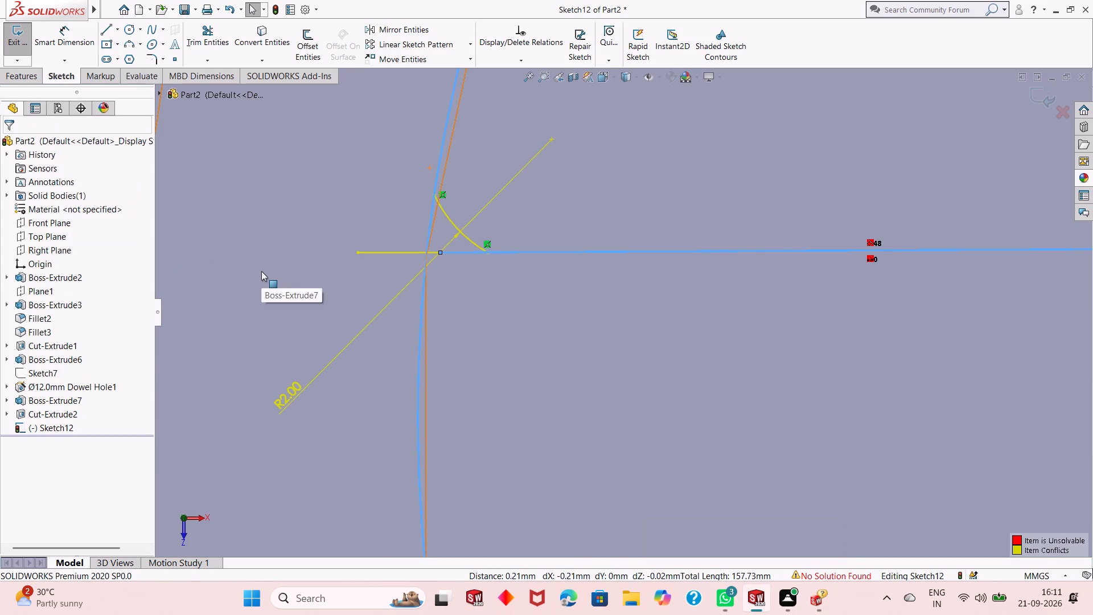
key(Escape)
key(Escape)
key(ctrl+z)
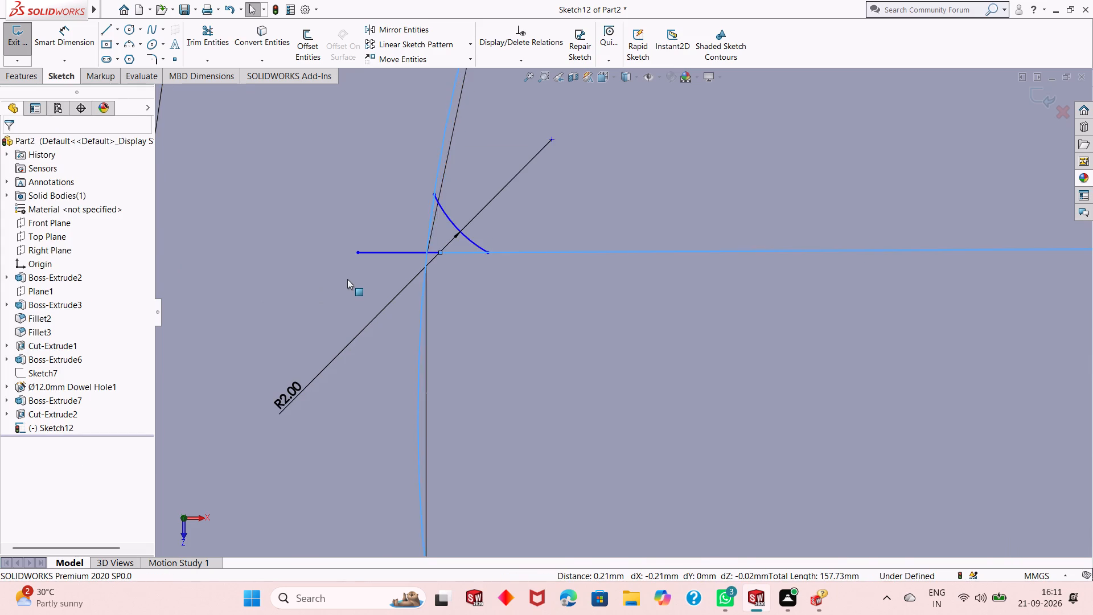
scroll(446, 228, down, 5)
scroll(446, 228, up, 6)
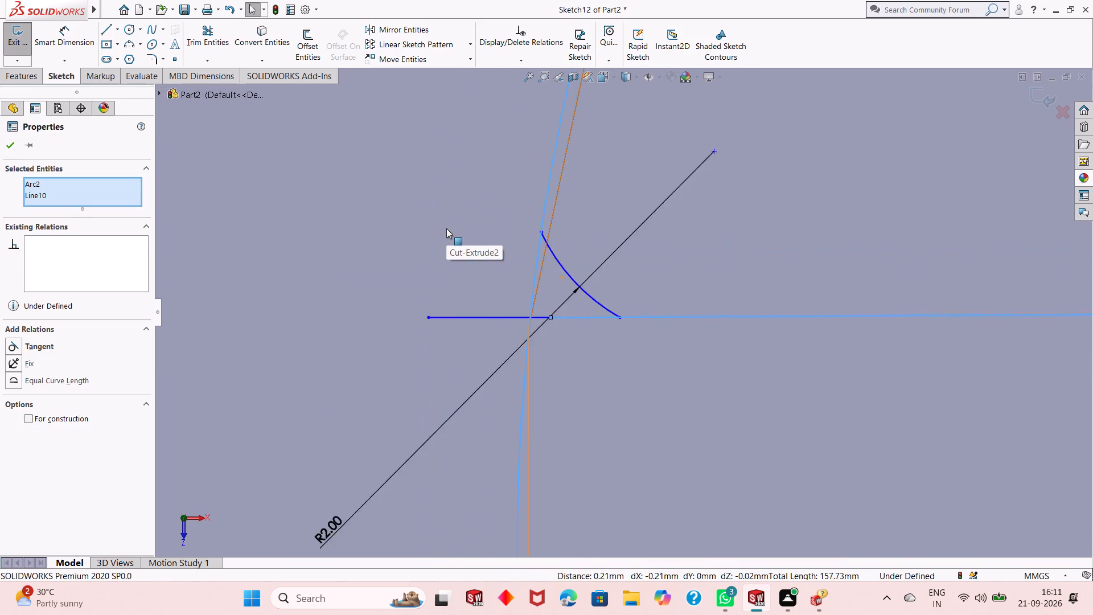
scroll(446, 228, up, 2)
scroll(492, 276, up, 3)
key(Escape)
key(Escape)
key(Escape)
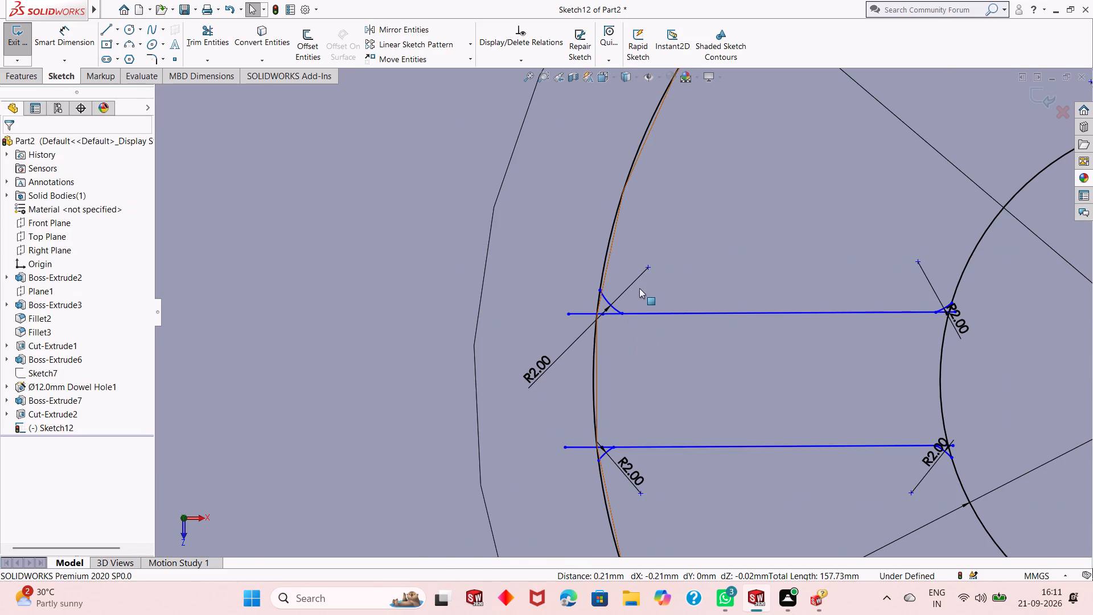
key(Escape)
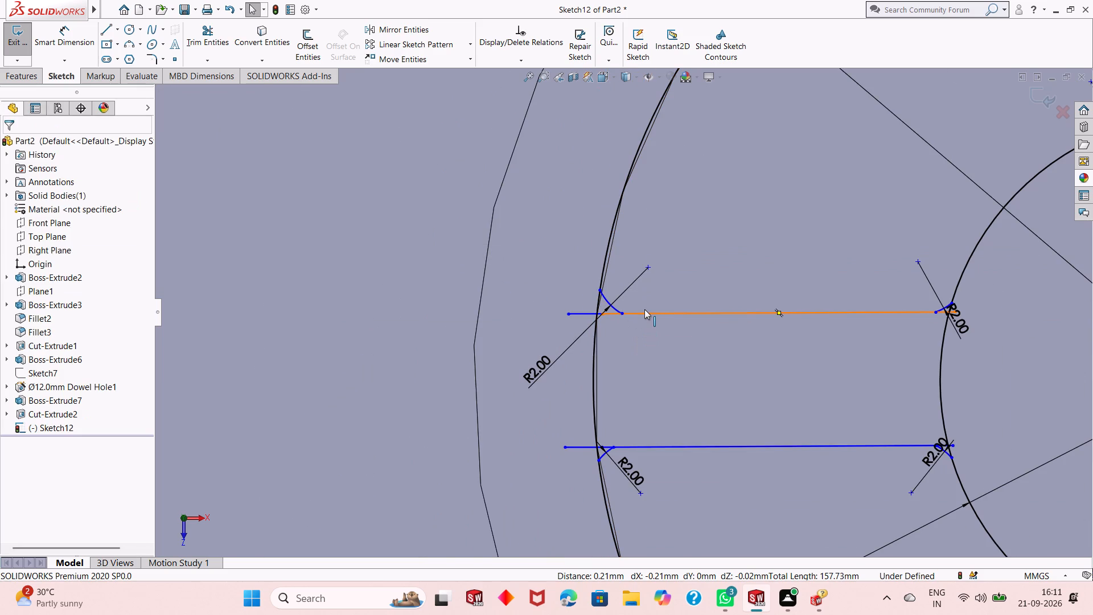
Make the left rib's upper outer corner arc tangent to both the outer circle and the rib's upper line.
scroll(630, 314, down, 6)
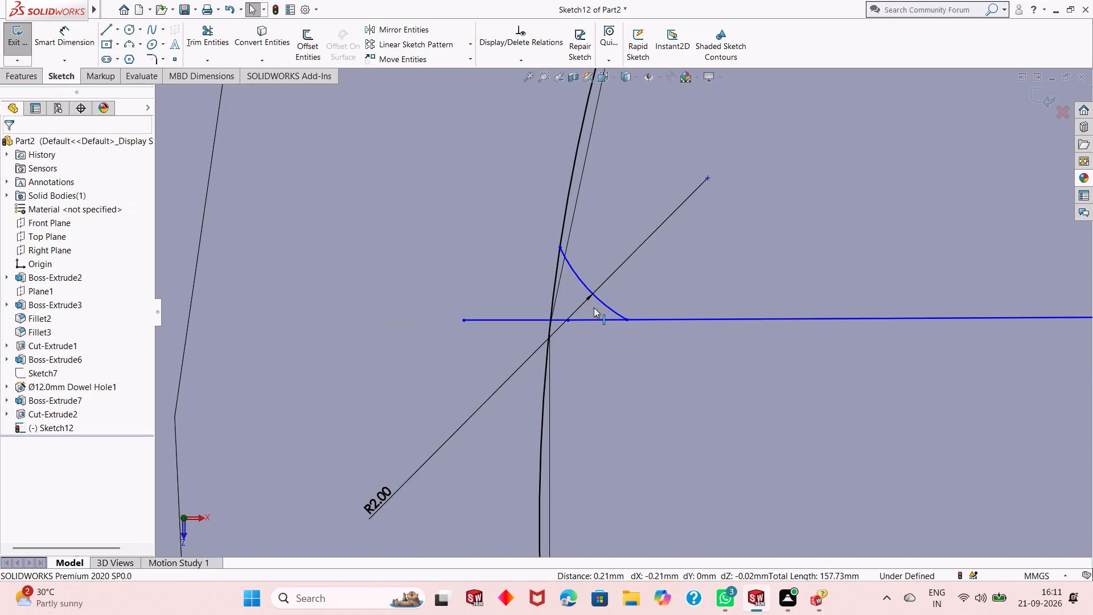
click(603, 306)
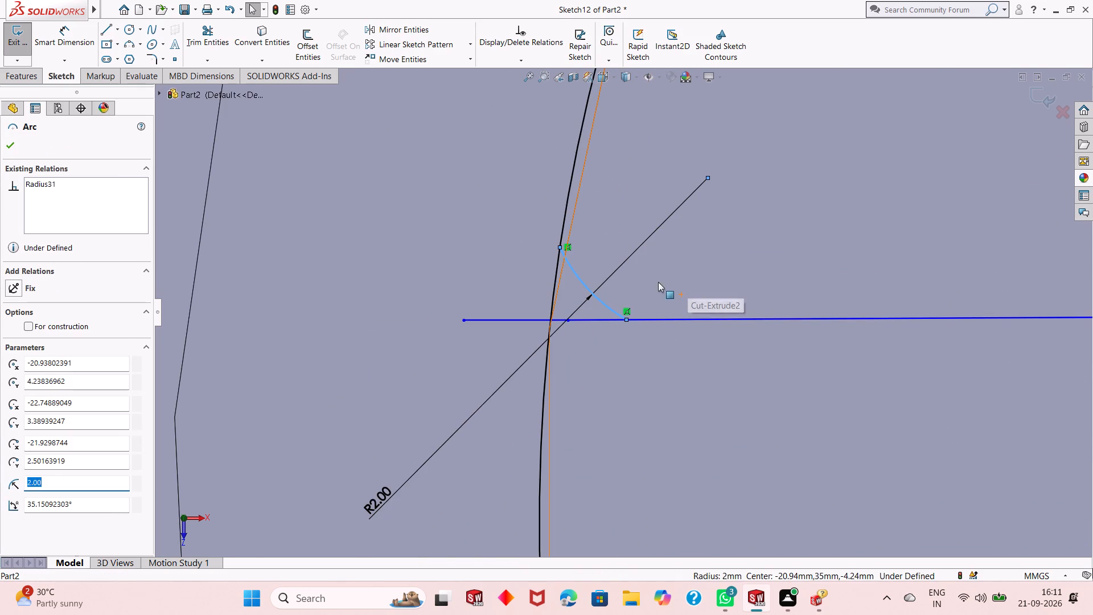
ctrl+click(566, 201)
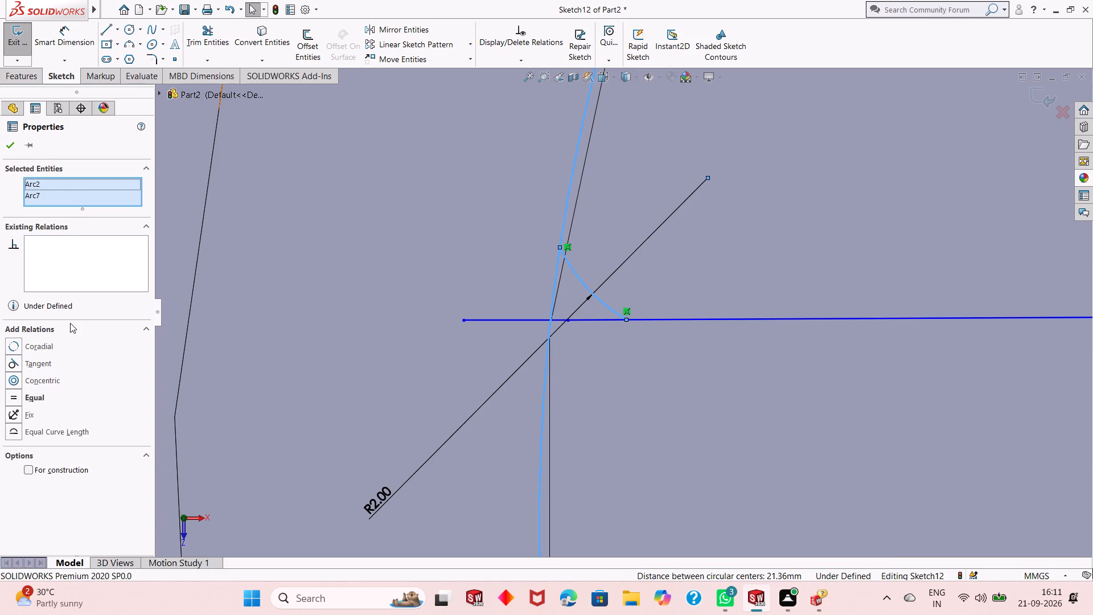
click(15, 361)
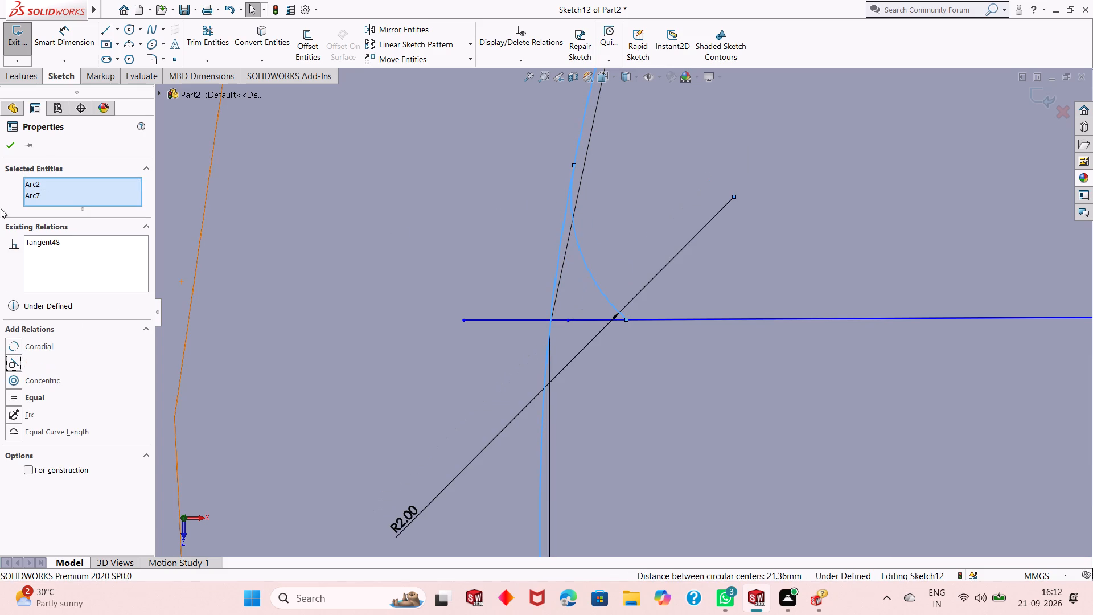
click(15, 142)
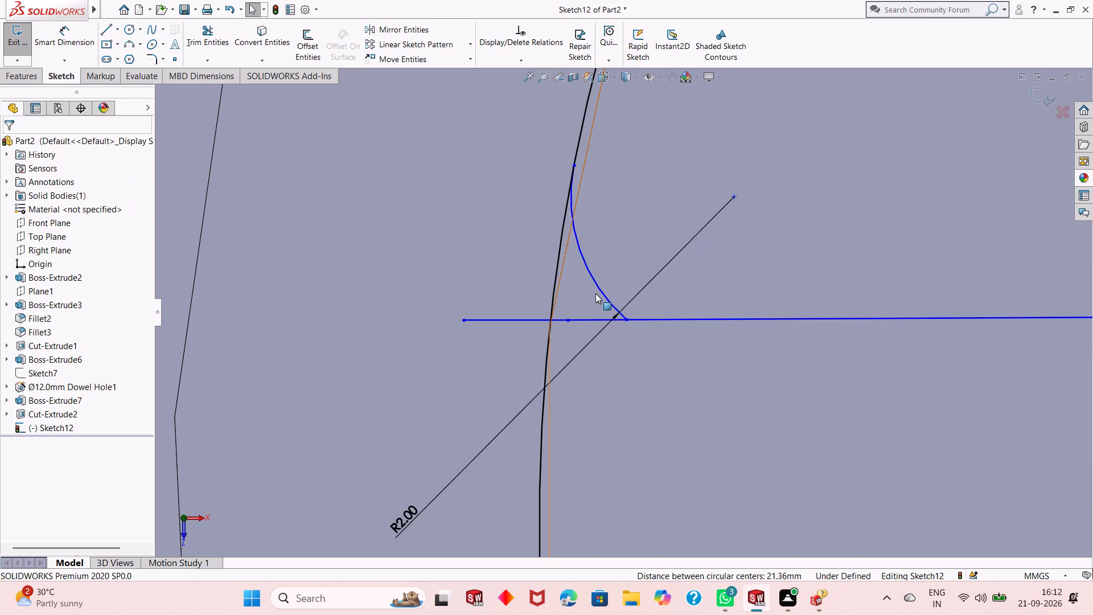
click(604, 296)
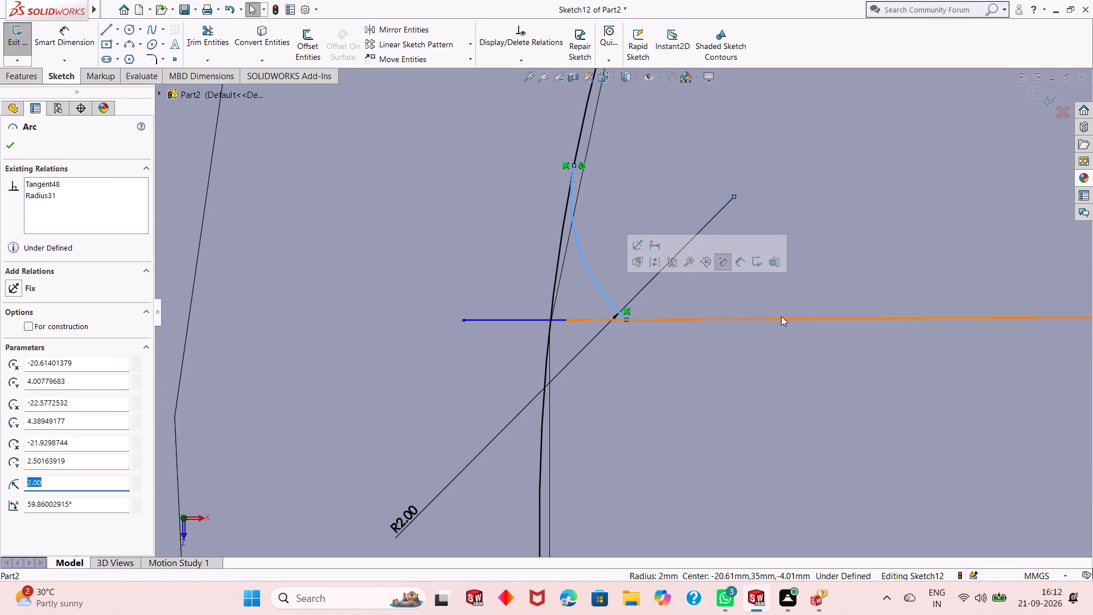
ctrl+click(763, 319)
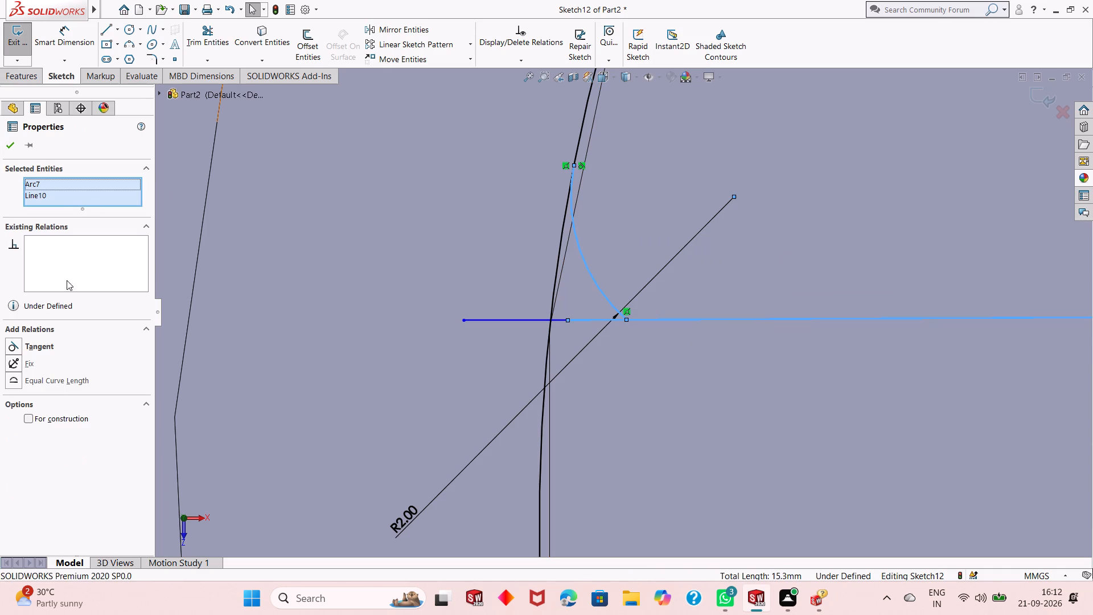
click(15, 345)
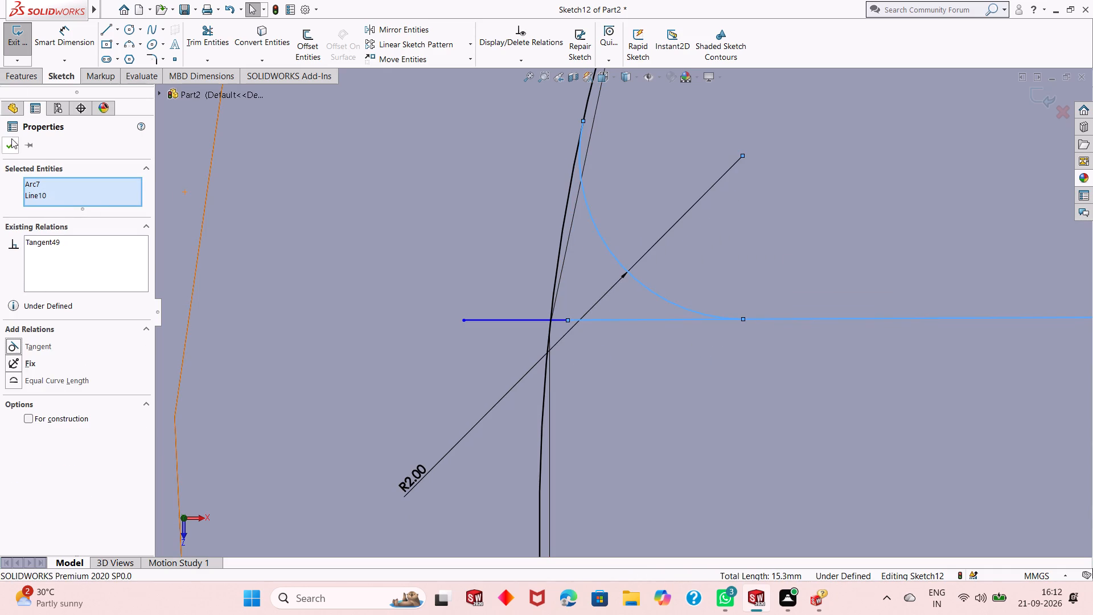
click(9, 146)
Make the left rib's lower outer corner arc tangent to both the outer circle and the rib's lower line.
scroll(532, 269, up, 7)
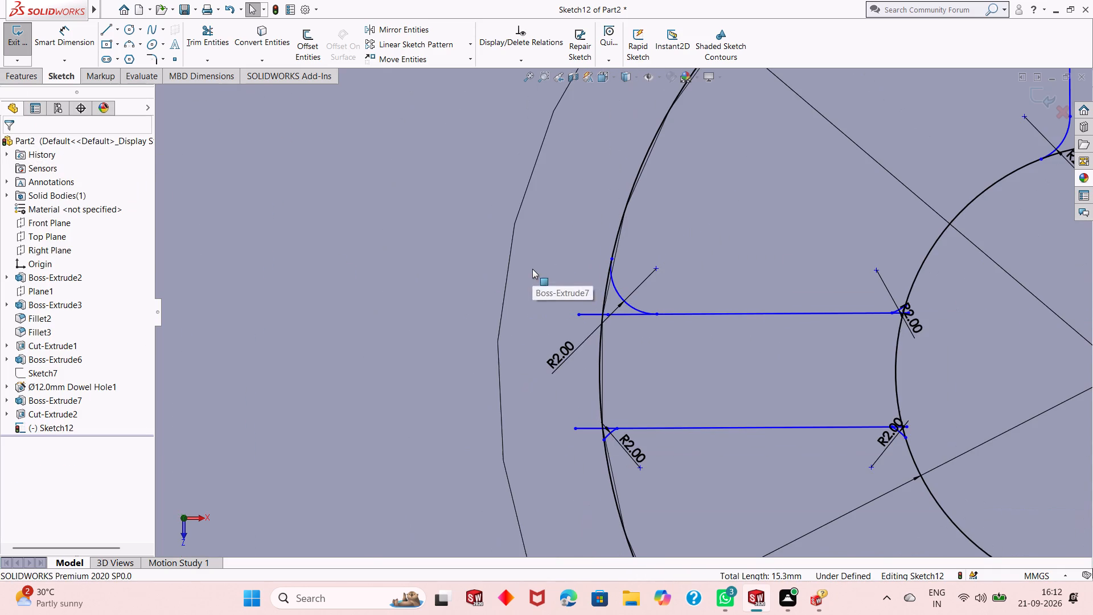
scroll(659, 439, down, 4)
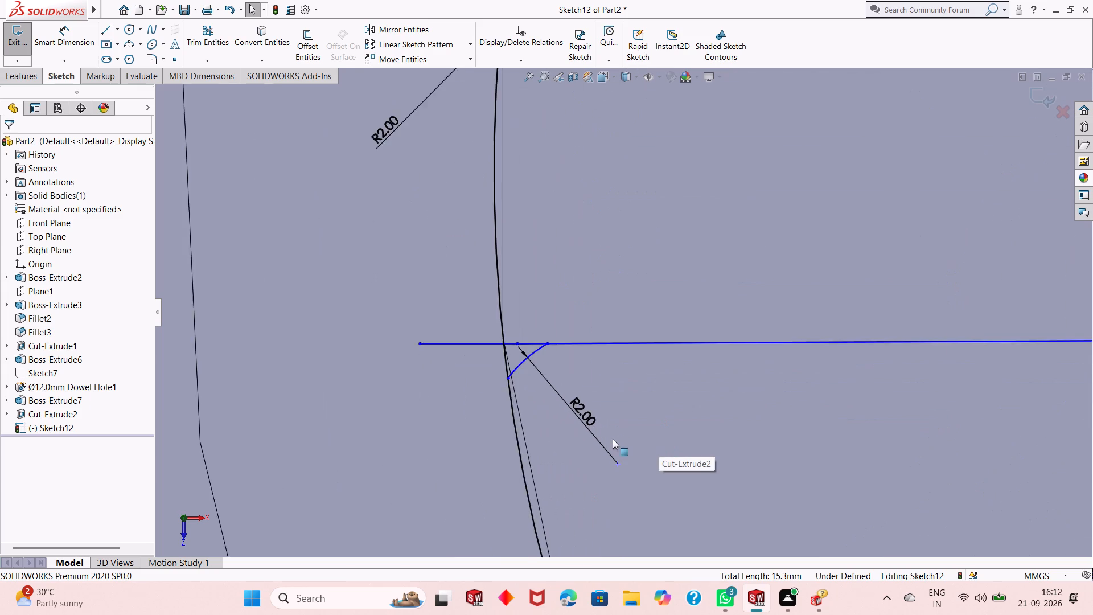
scroll(613, 439, down, 3)
key(Escape)
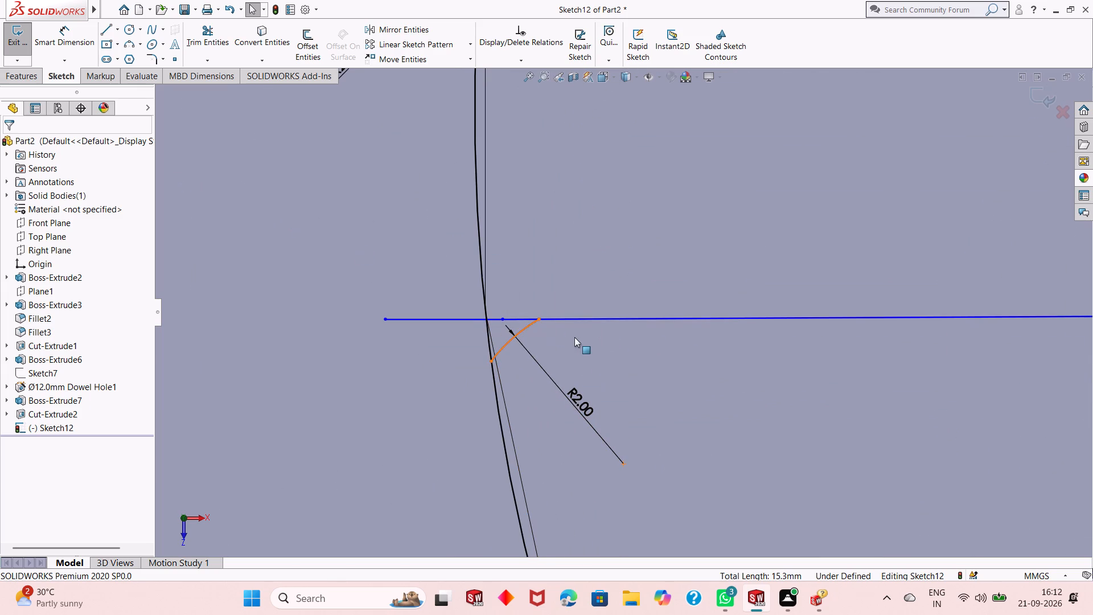
click(527, 326)
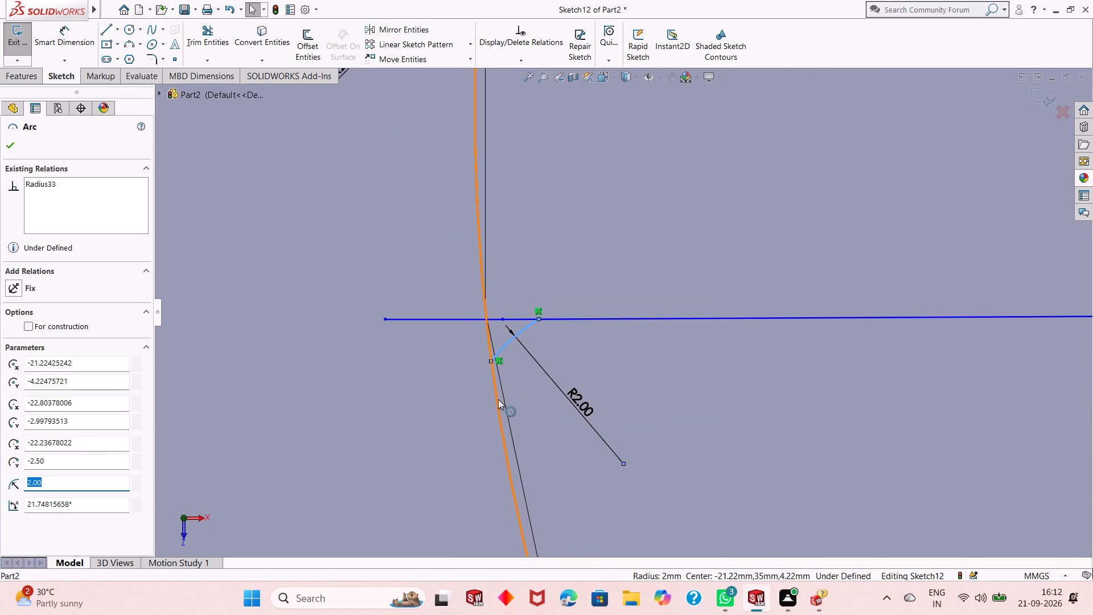
ctrl+click(498, 399)
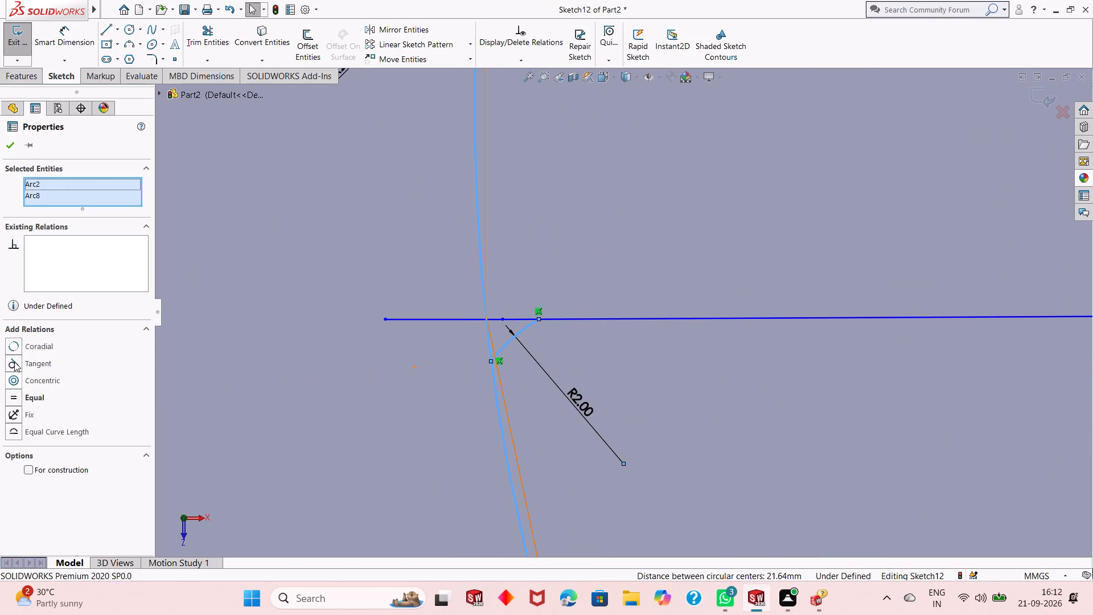
click(17, 359)
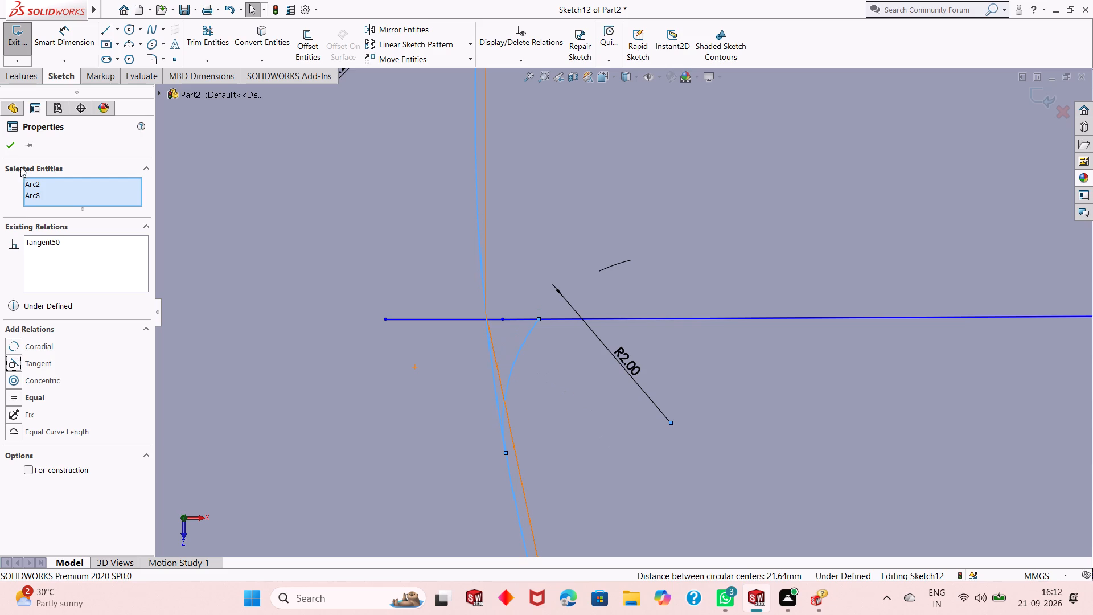
click(7, 153)
click(517, 351)
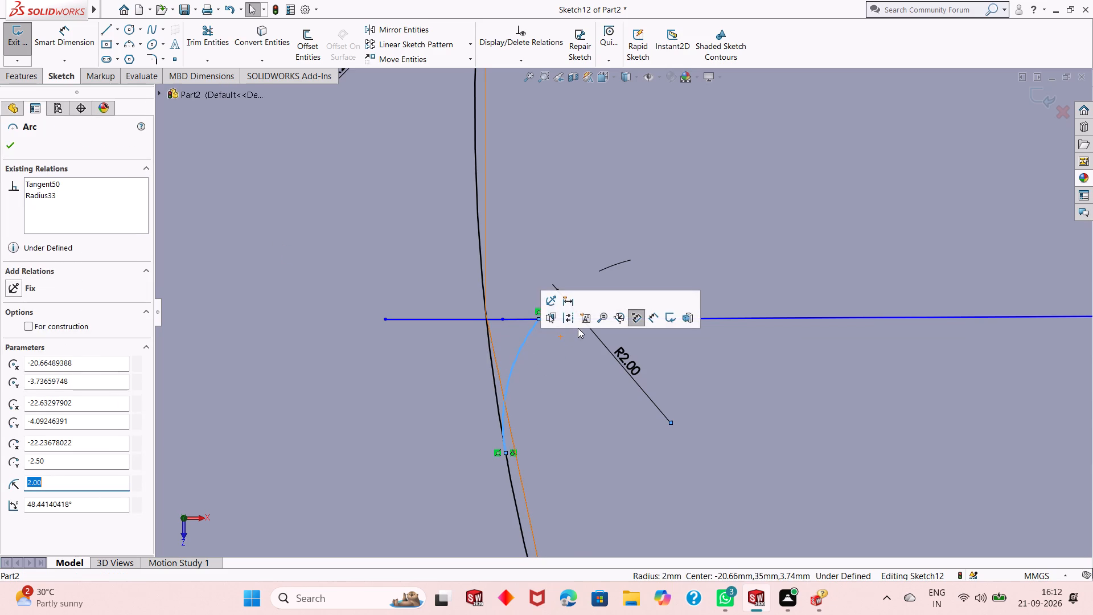
ctrl+click(613, 314)
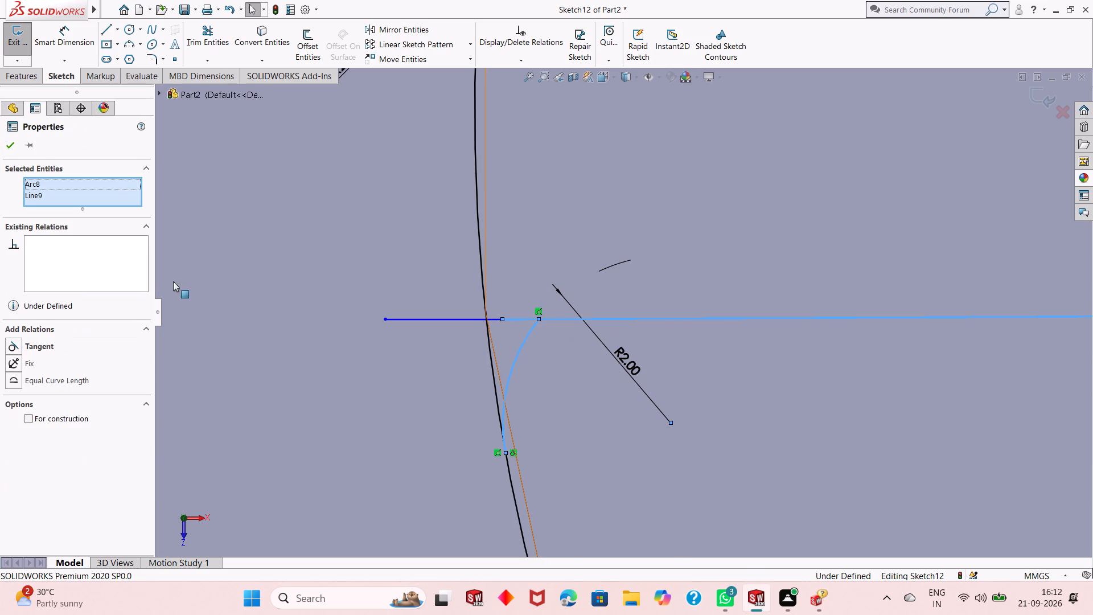
click(17, 347)
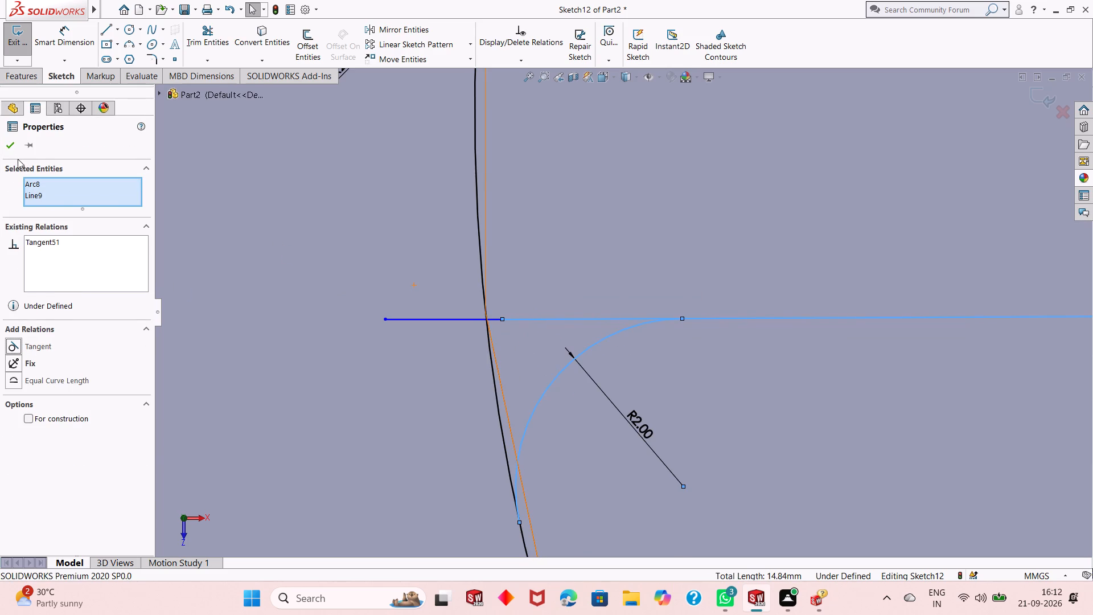
click(5, 147)
Make the left rib's upper inner corner arc tangent to both the 20 mm circle and the rib's upper line.
scroll(309, 392, up, 11)
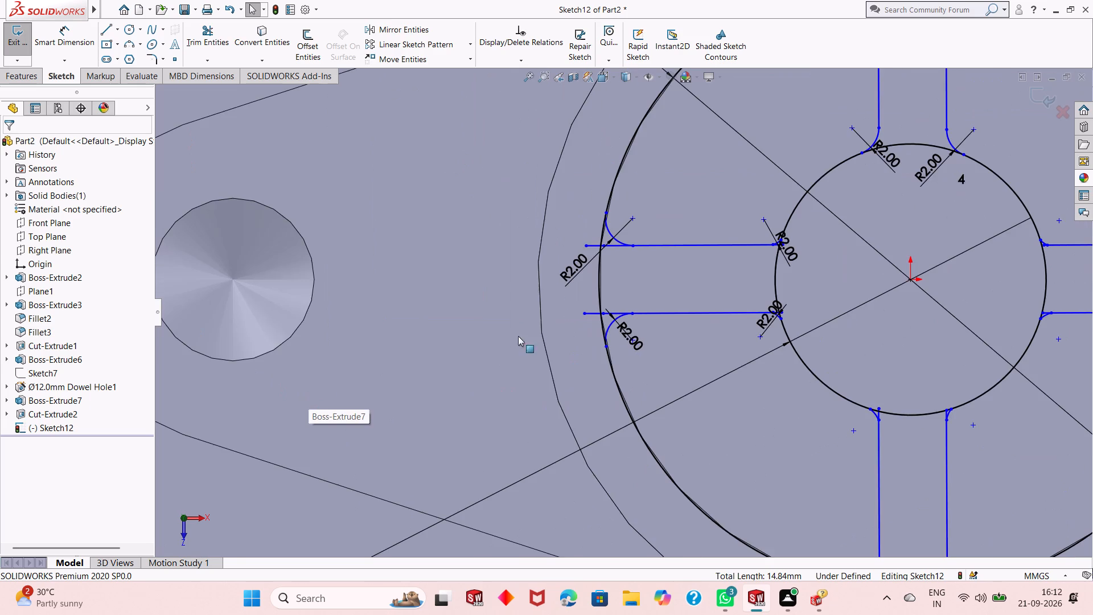
scroll(758, 241, down, 2)
scroll(847, 276, down, 3)
scroll(790, 311, down, 2)
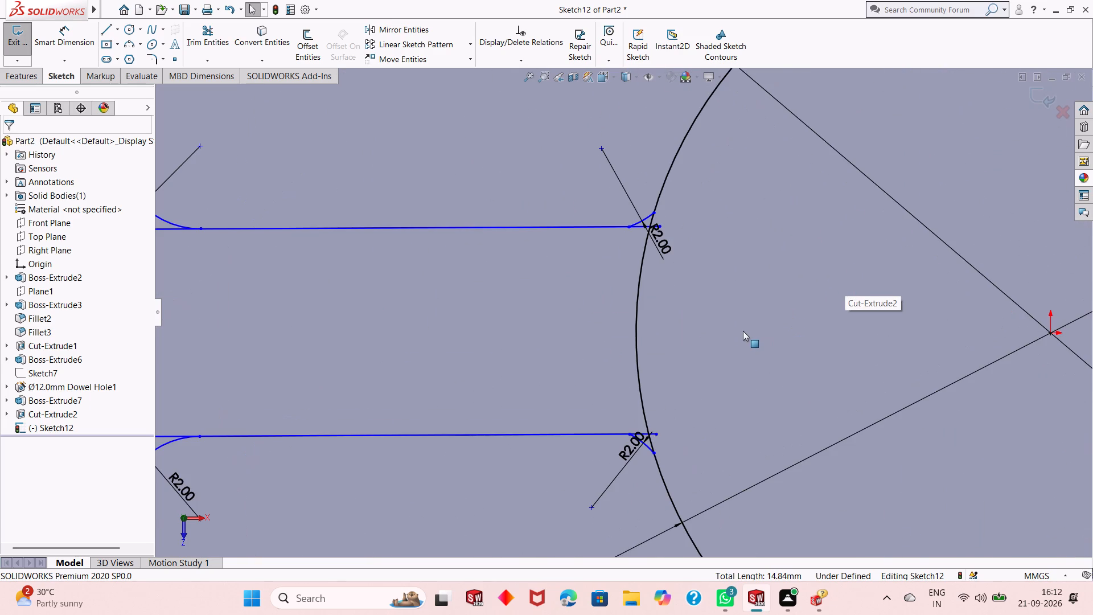
scroll(617, 210, down, 7)
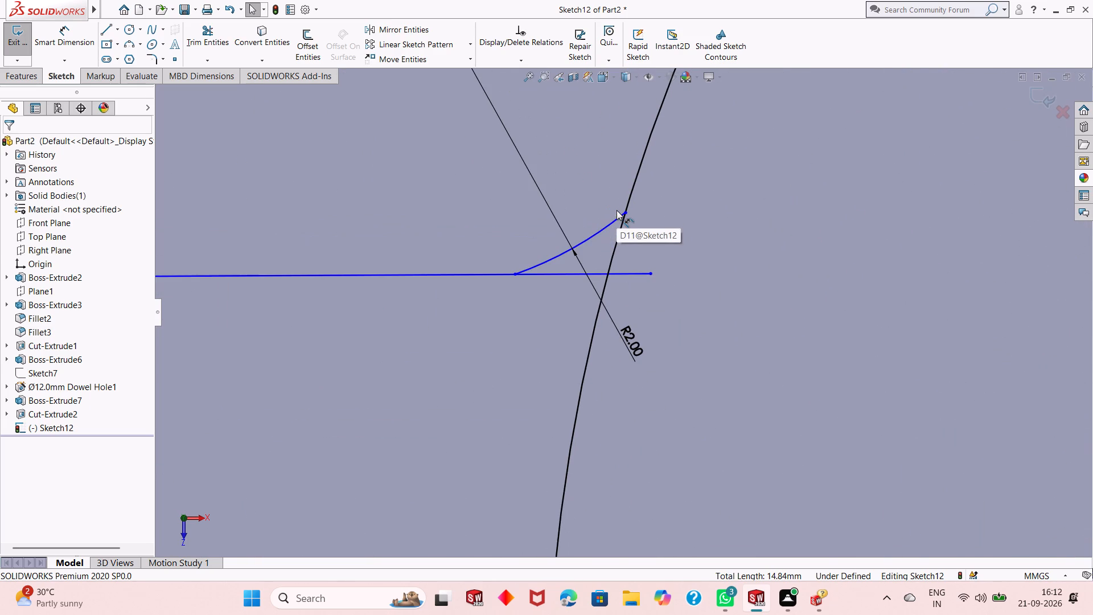
key(Escape)
key(Escape)
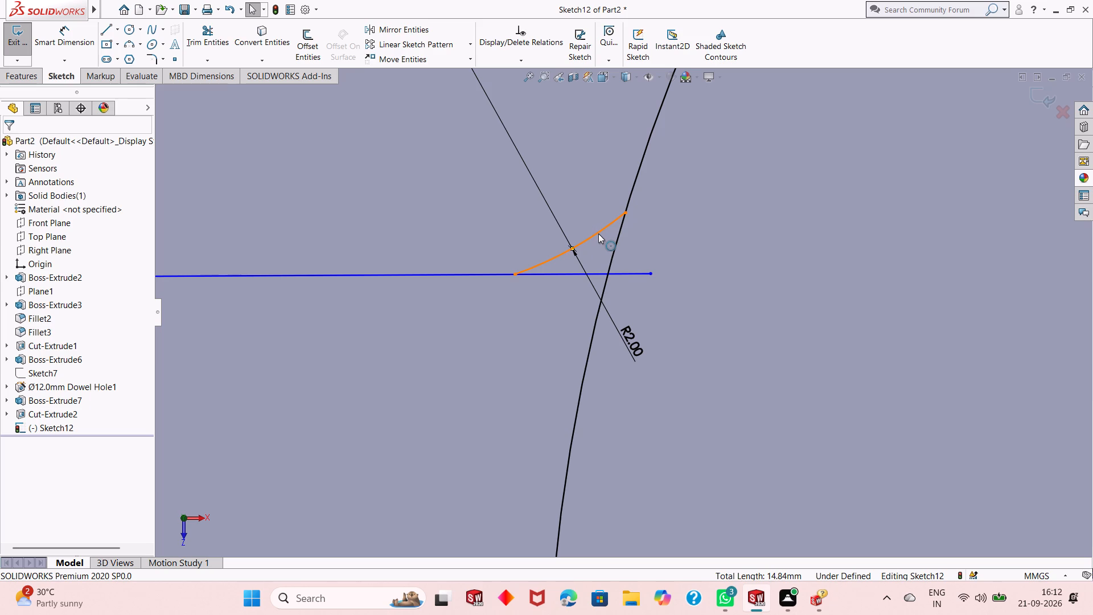
scroll(599, 248, down, 2)
scroll(599, 248, up, 2)
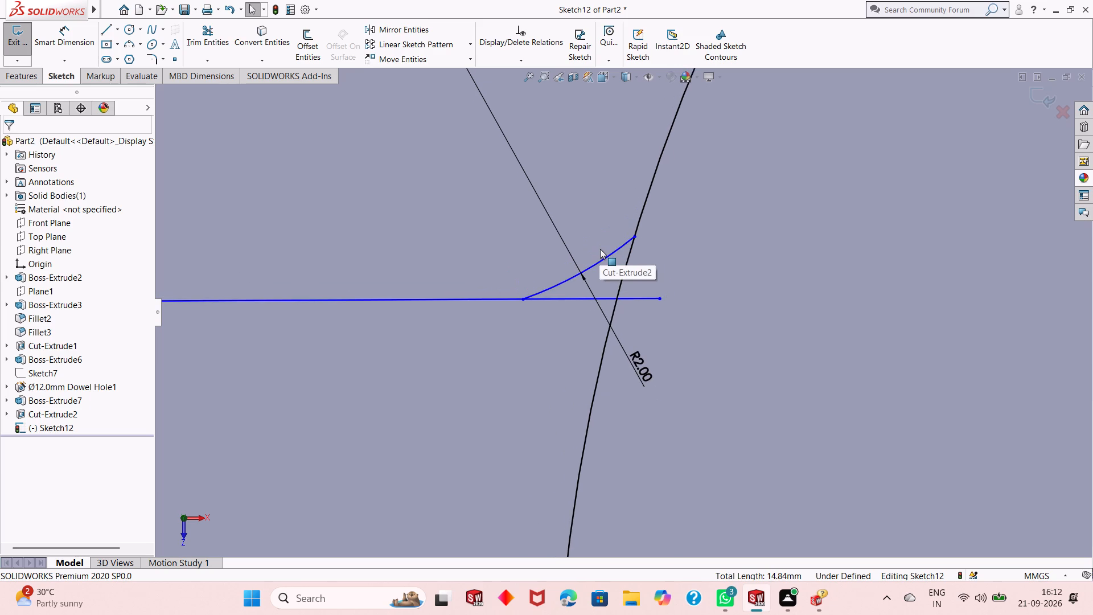
click(603, 262)
ctrl+click(643, 204)
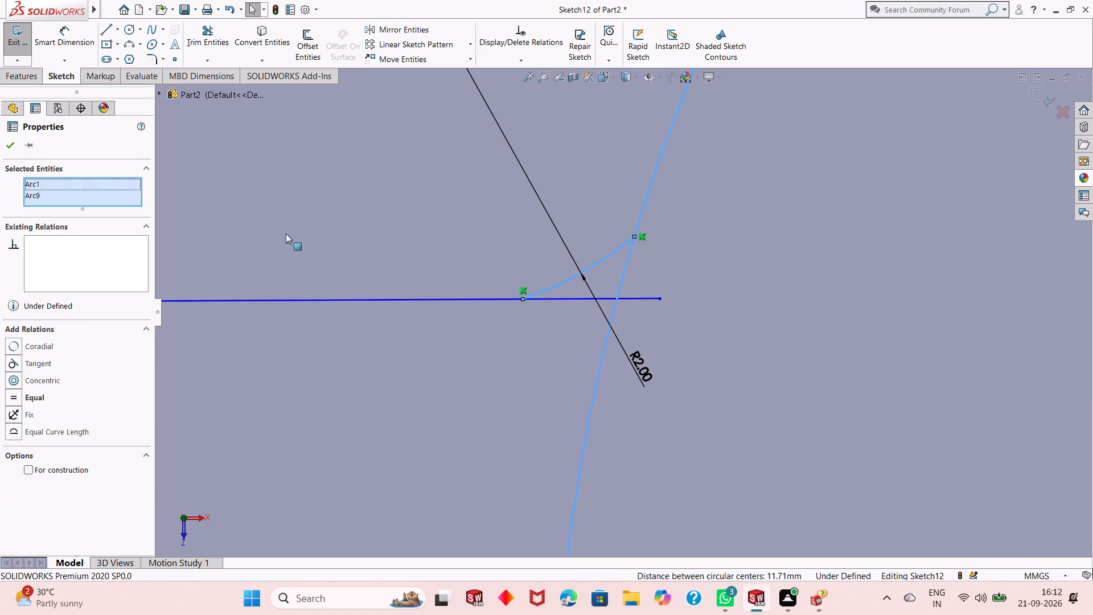
click(13, 361)
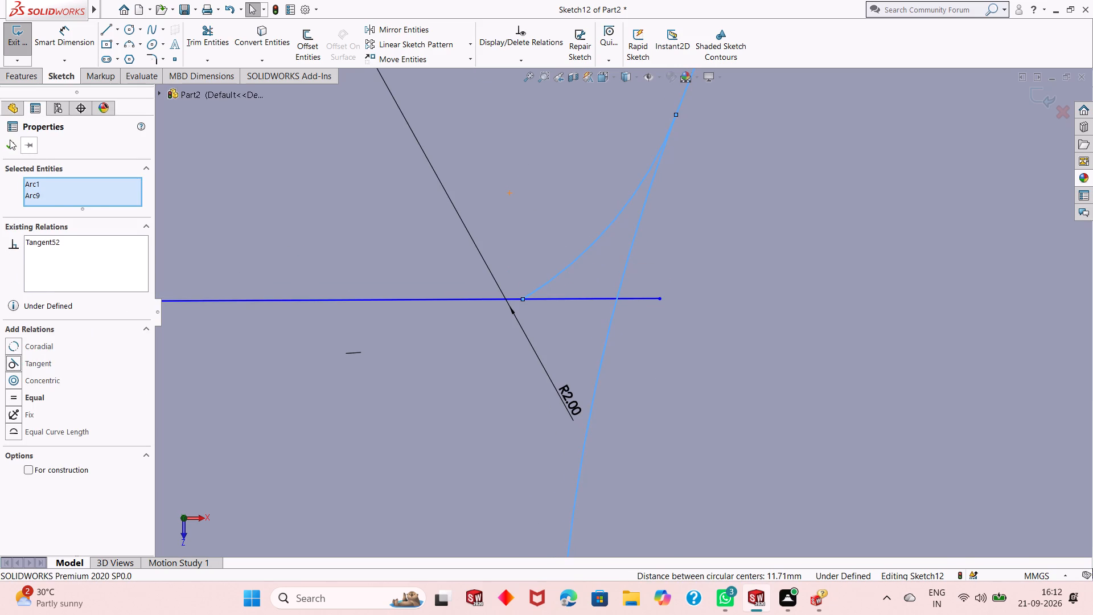
click(7, 142)
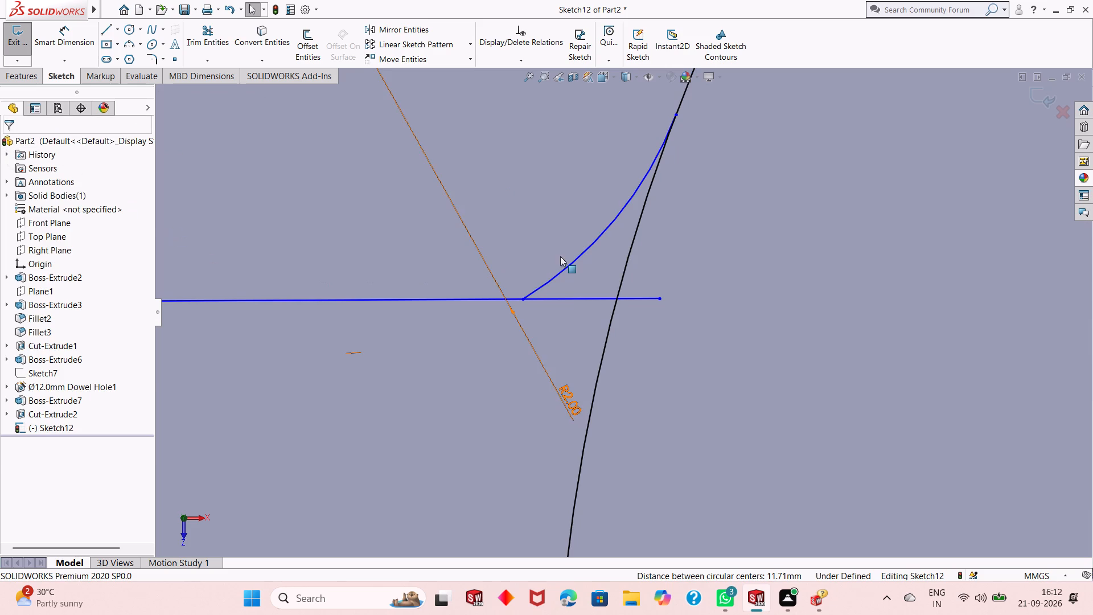
click(568, 266)
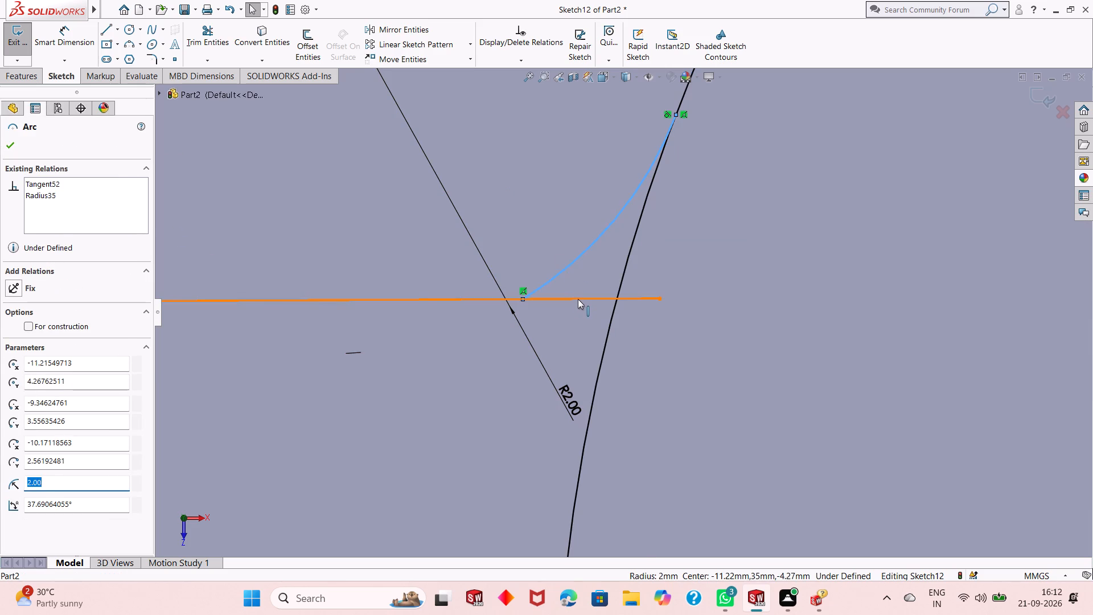
ctrl+click(578, 299)
click(10, 343)
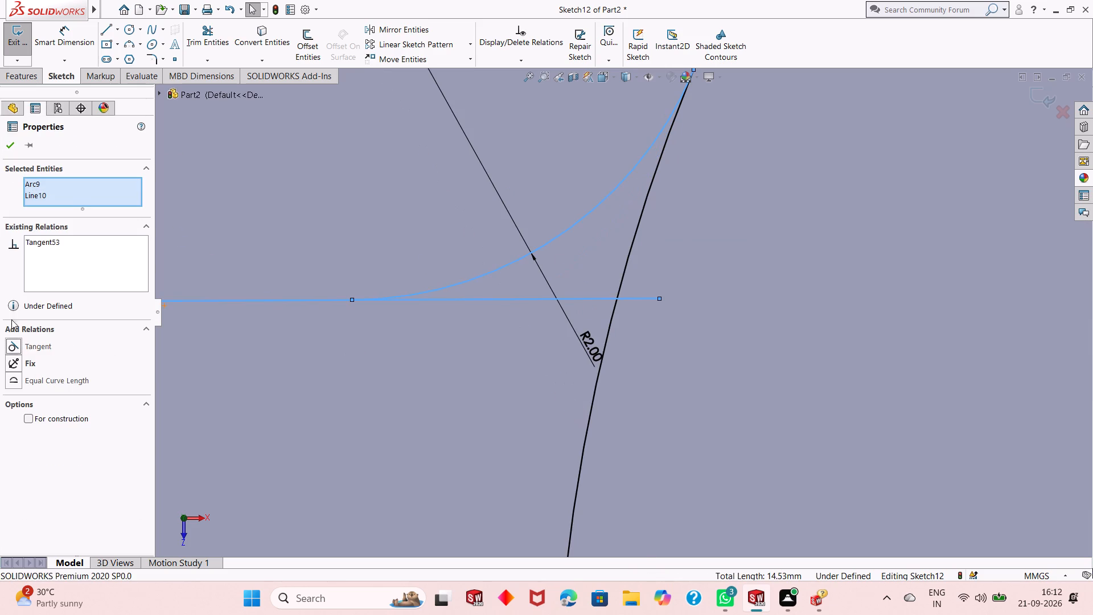
Make the left rib's lower inner corner arc tangent to both the 20 mm circle and the rib's lower line.
click(14, 145)
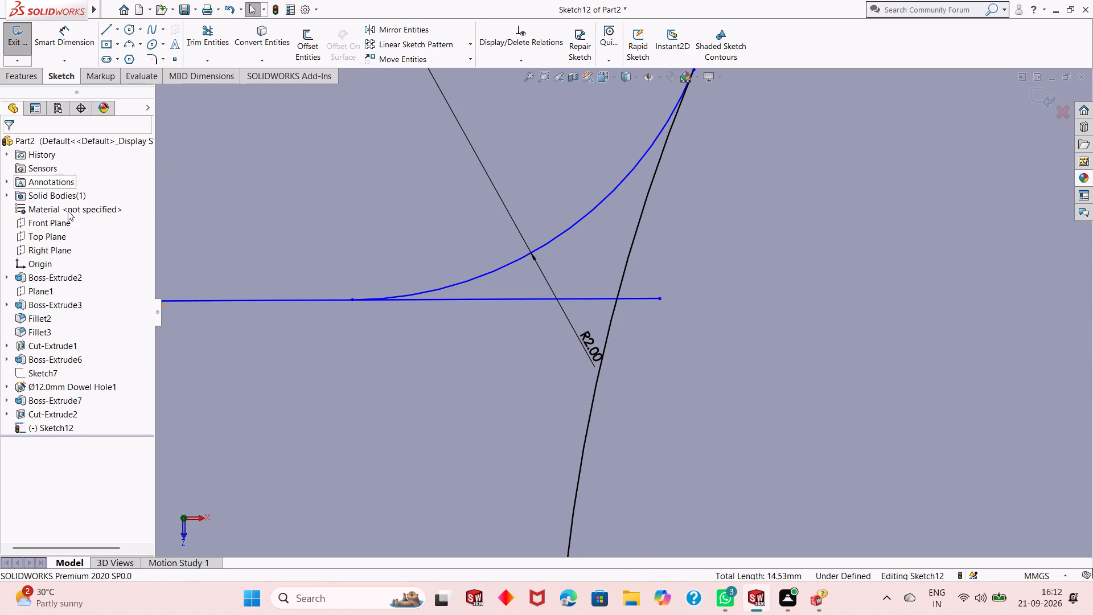
scroll(535, 373, up, 14)
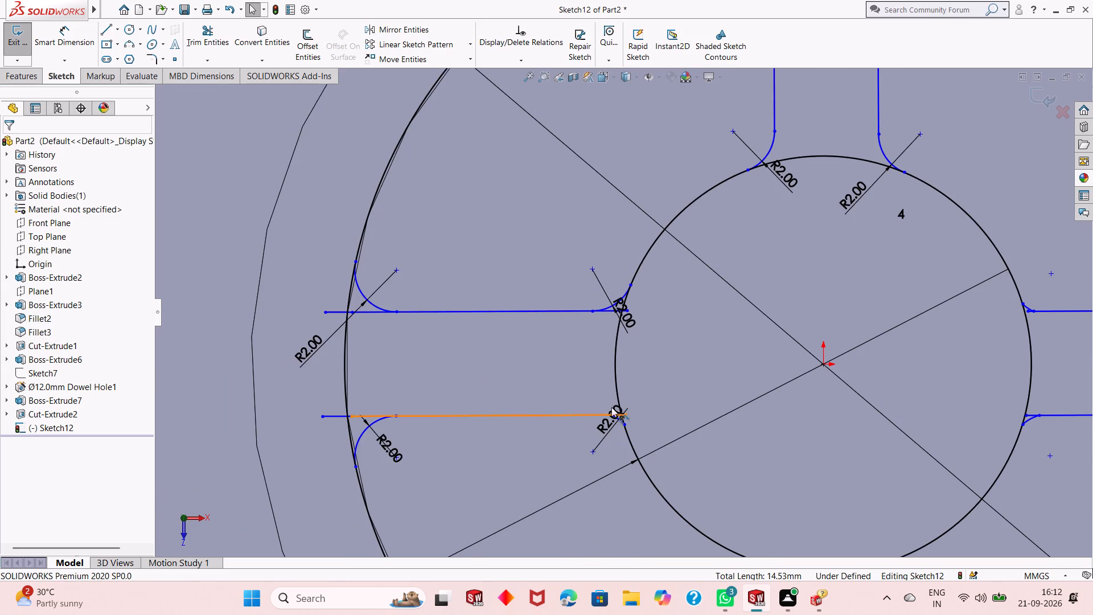
scroll(622, 417, down, 8)
scroll(598, 360, down, 4)
scroll(584, 315, down, 4)
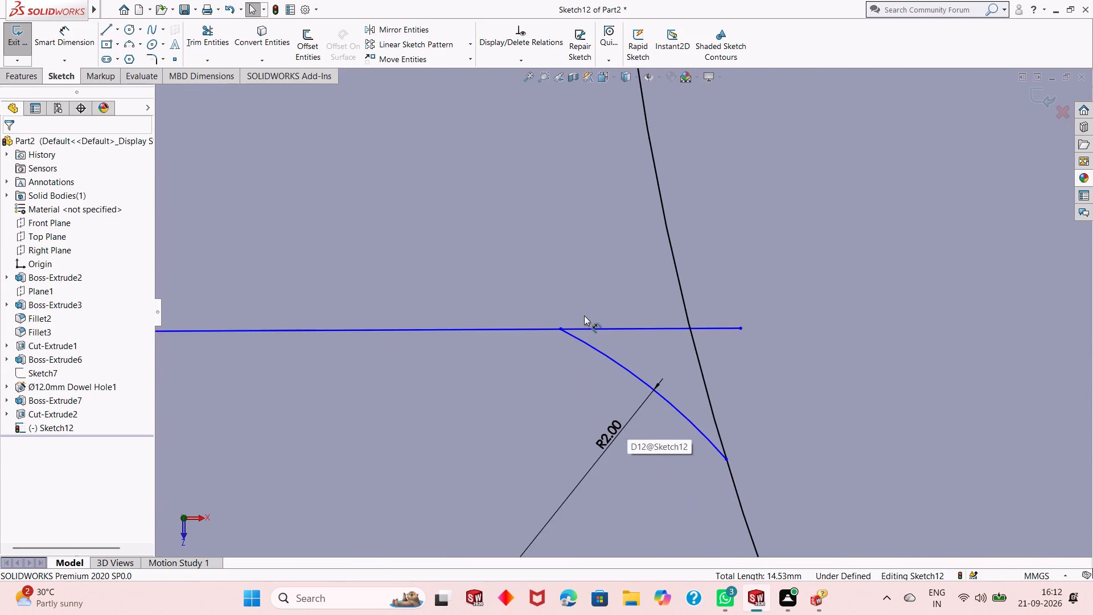
scroll(584, 315, down, 3)
scroll(608, 381, up, 4)
click(643, 367)
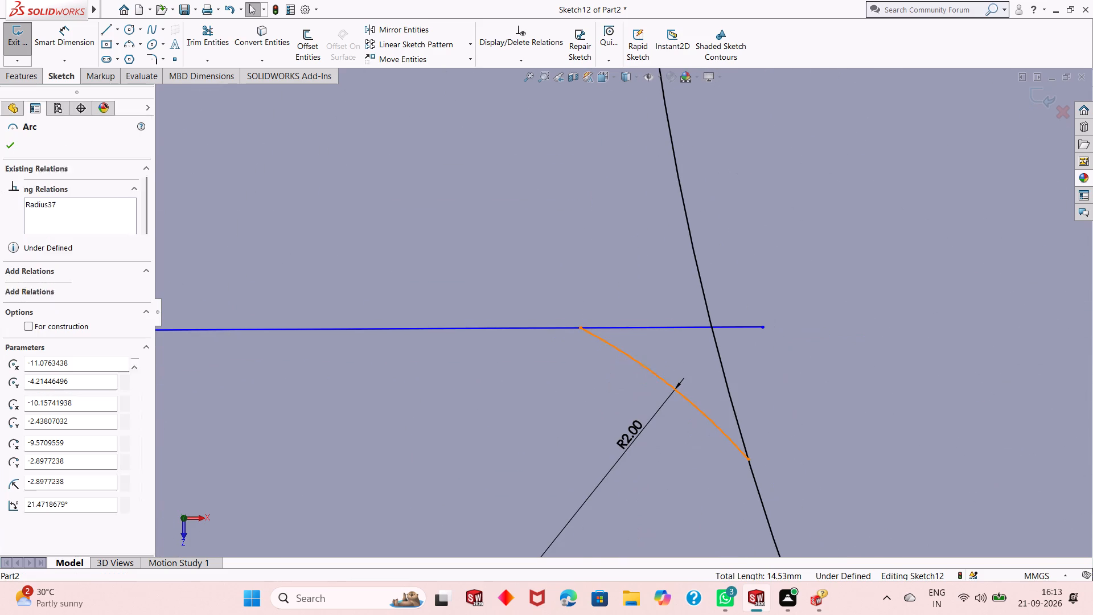
ctrl+click(729, 396)
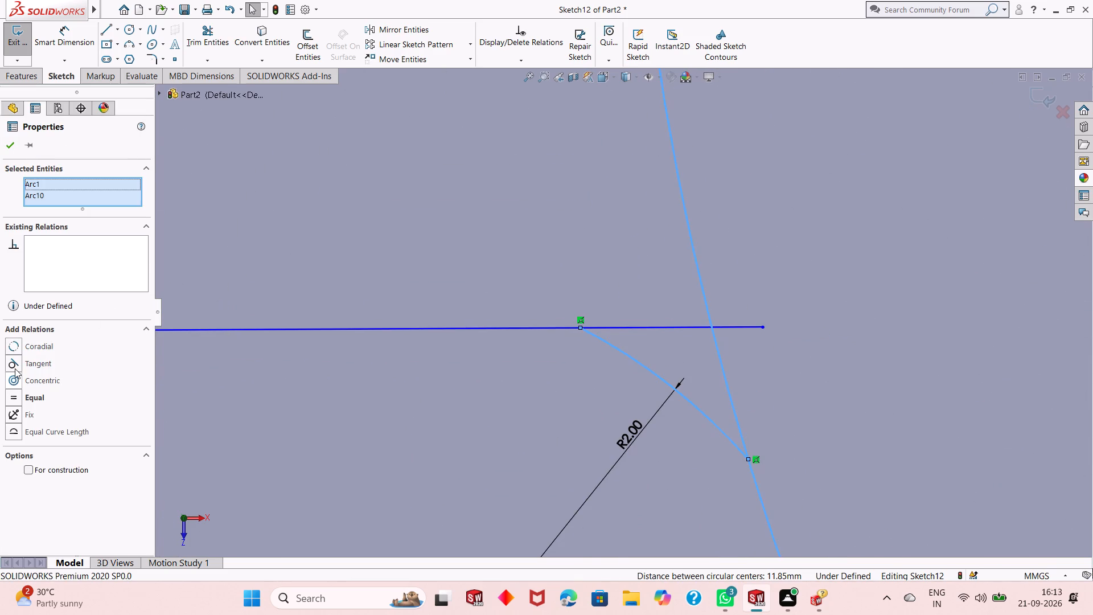
click(14, 367)
click(6, 145)
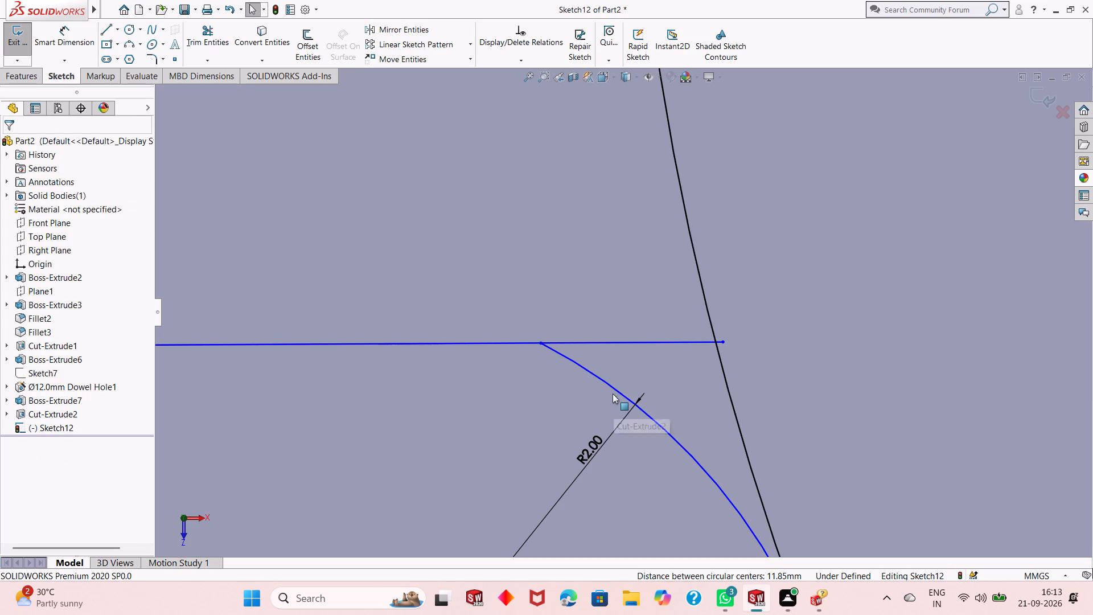
click(611, 388)
ctrl+click(630, 341)
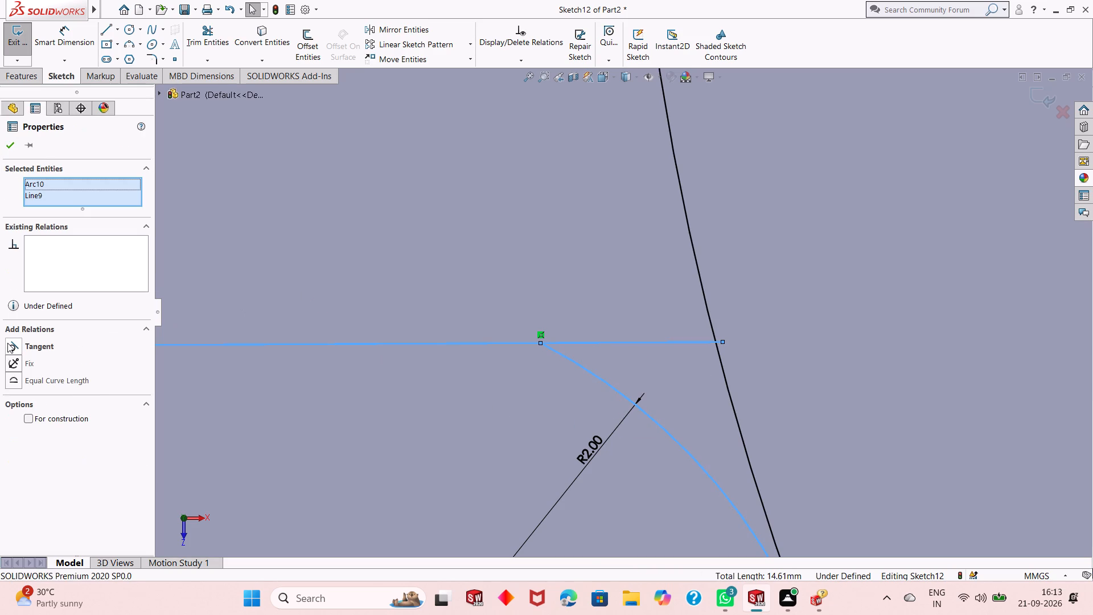
click(13, 343)
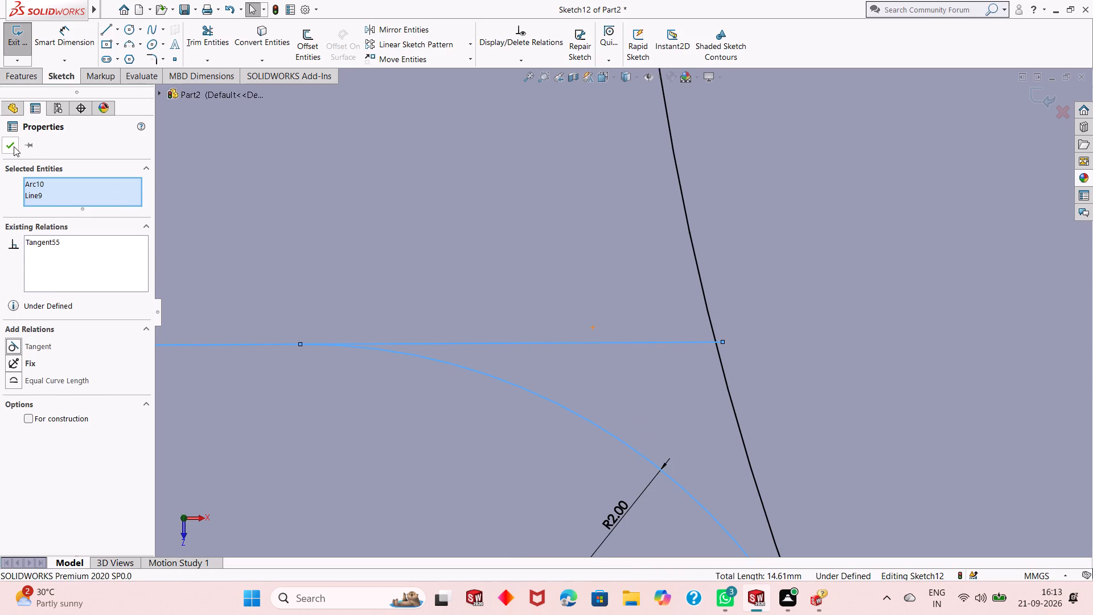
click(14, 146)
Examine the corner arcs of the left rib and the bottom rib in the sketch.
scroll(276, 363, up, 15)
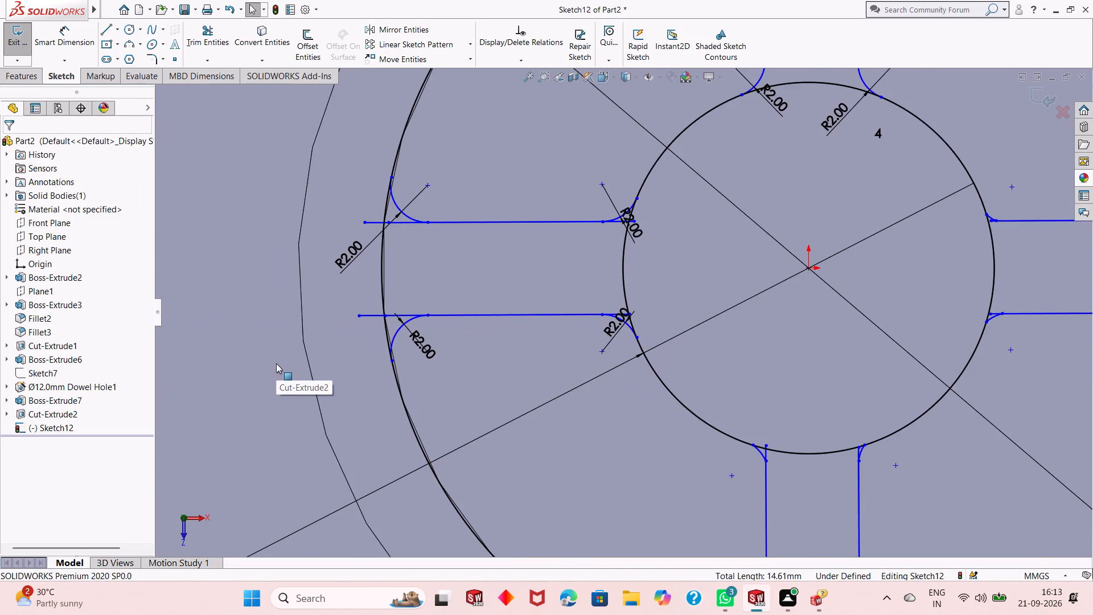
scroll(276, 363, up, 1)
scroll(470, 305, up, 6)
scroll(698, 276, down, 2)
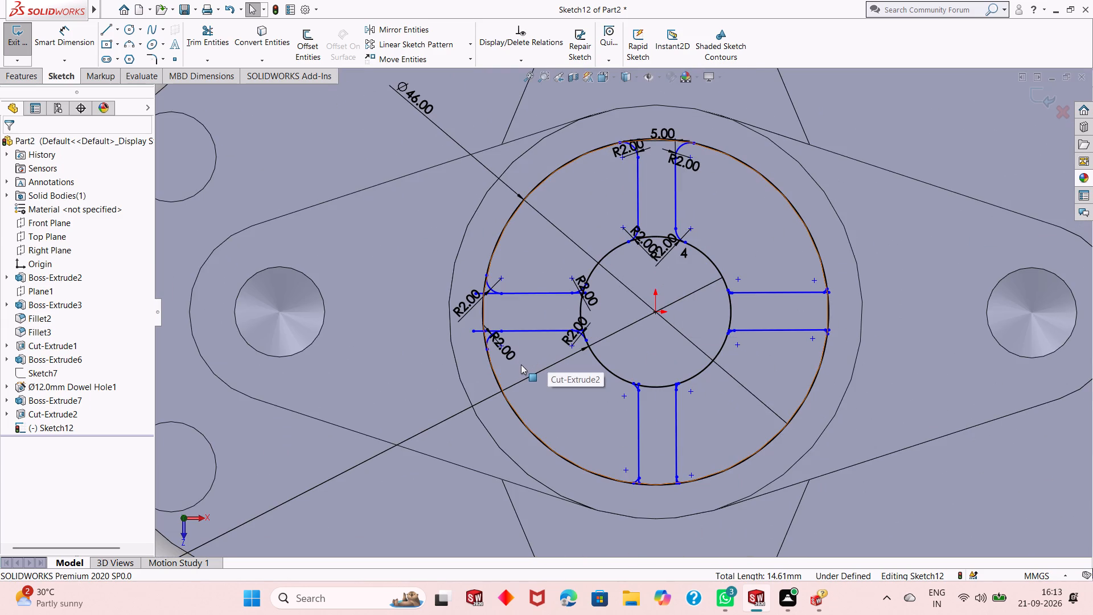
scroll(520, 364, down, 1)
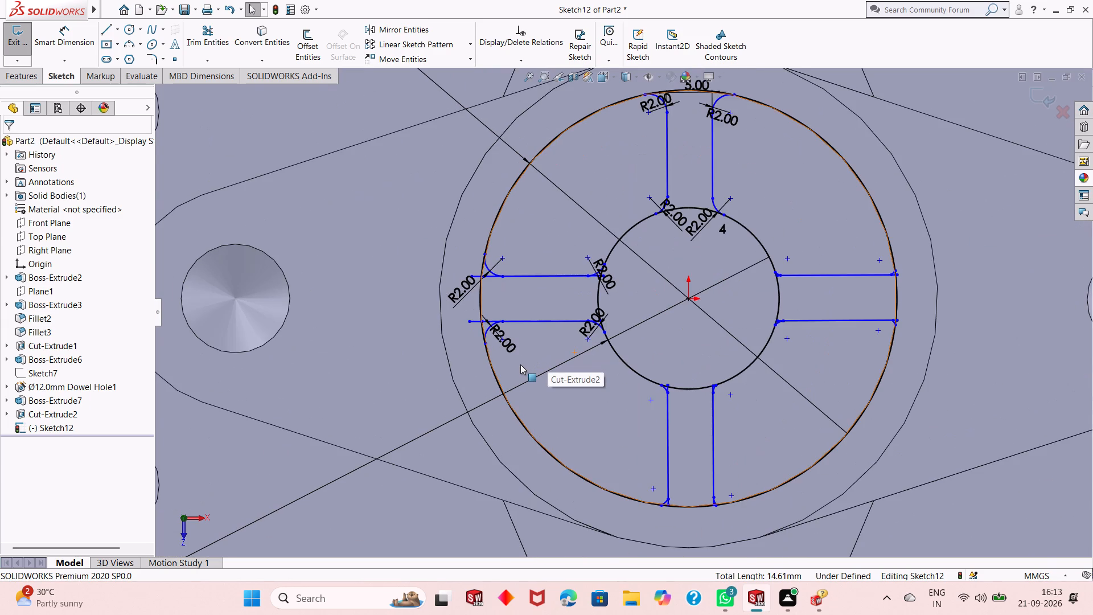
scroll(520, 364, down, 2)
scroll(520, 364, up, 2)
scroll(640, 263, down, 4)
scroll(622, 324, down, 3)
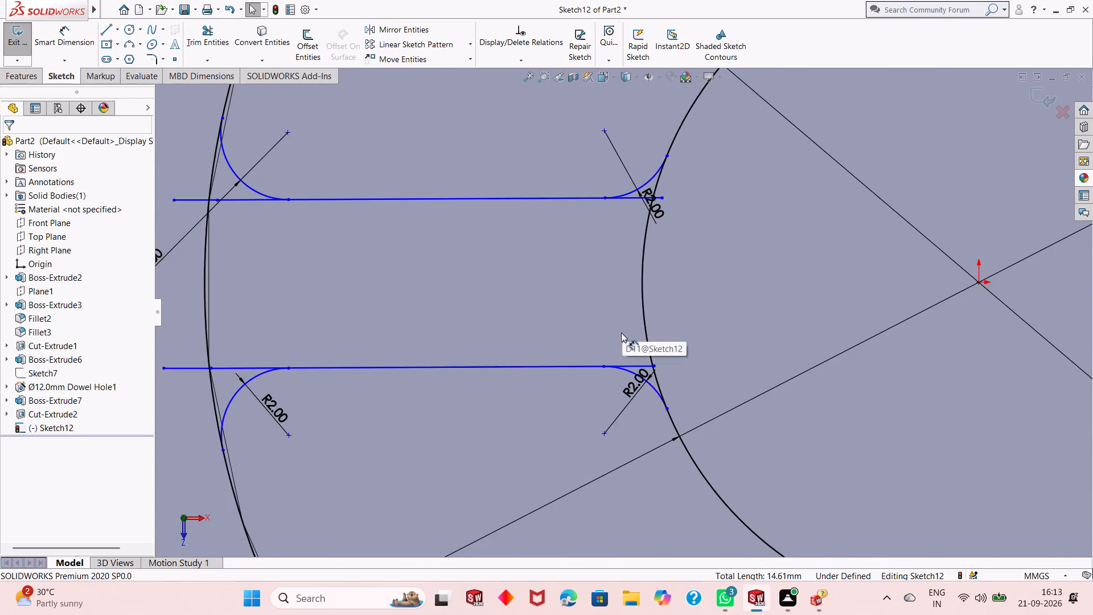
scroll(650, 401, down, 5)
scroll(576, 370, up, 15)
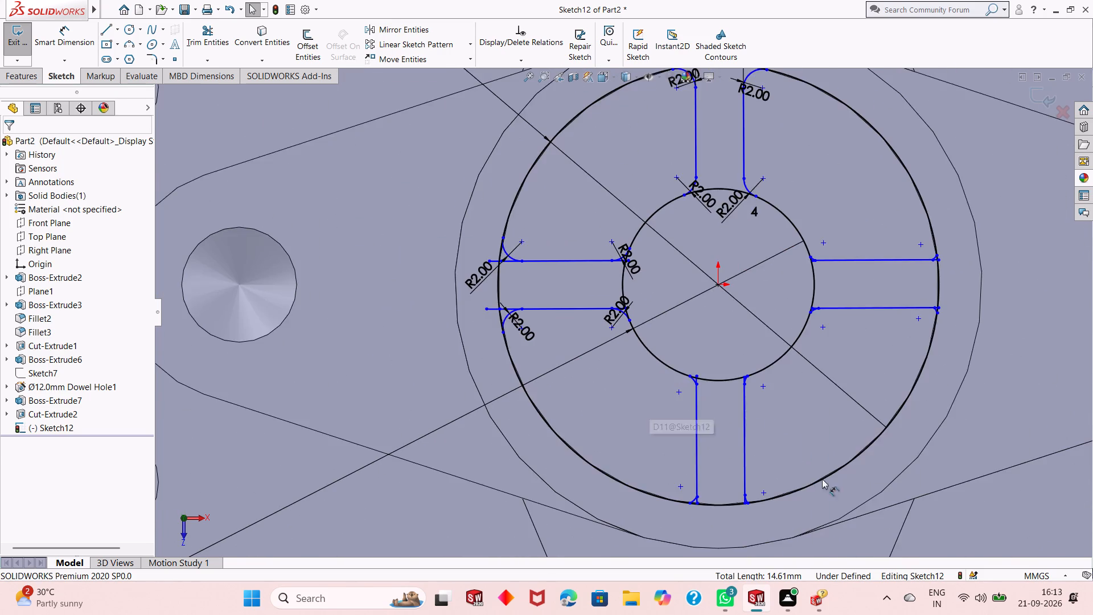
scroll(750, 451, up, 1)
scroll(732, 456, down, 6)
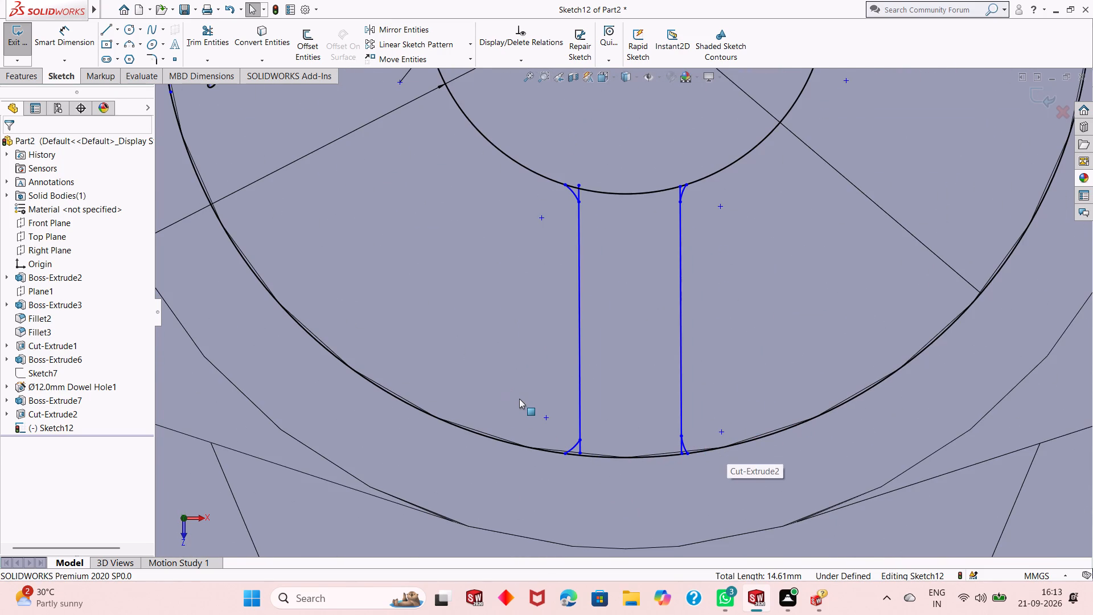
scroll(519, 399, up, 3)
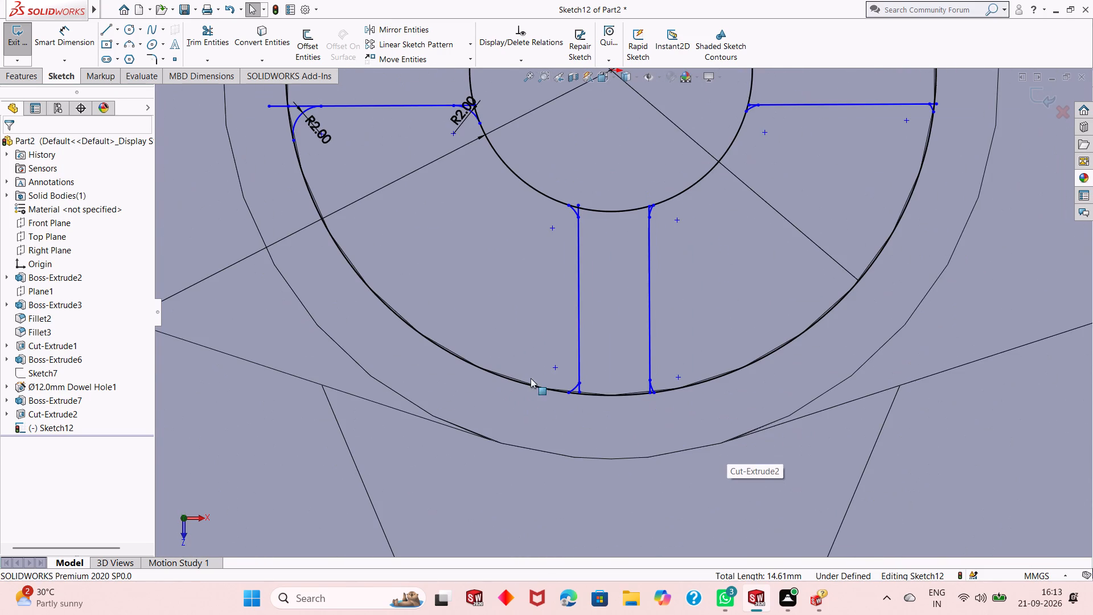
scroll(591, 289, up, 2)
scroll(593, 350, down, 3)
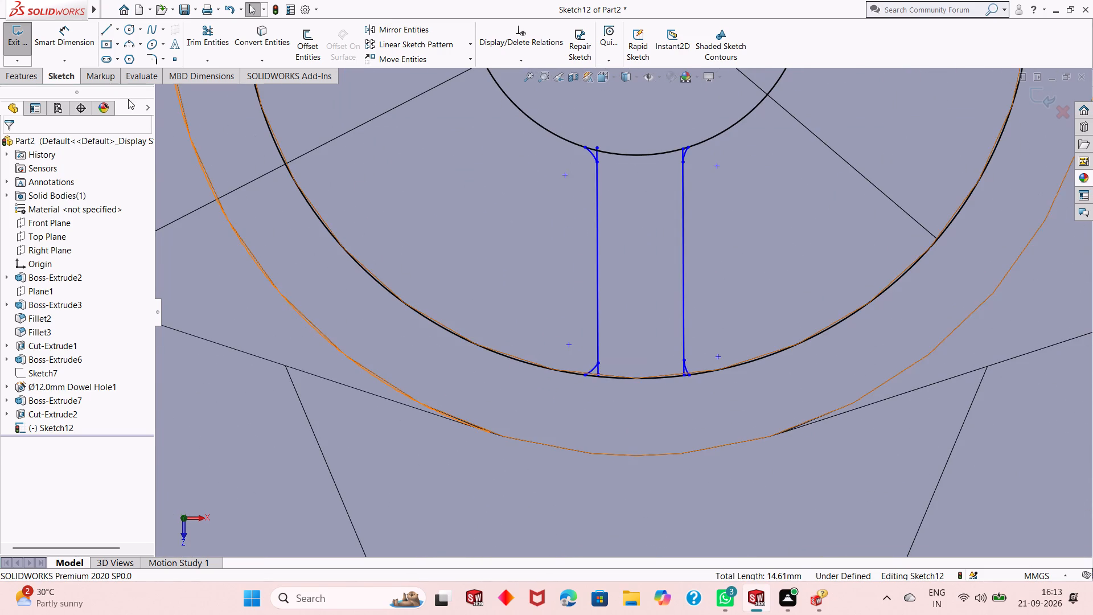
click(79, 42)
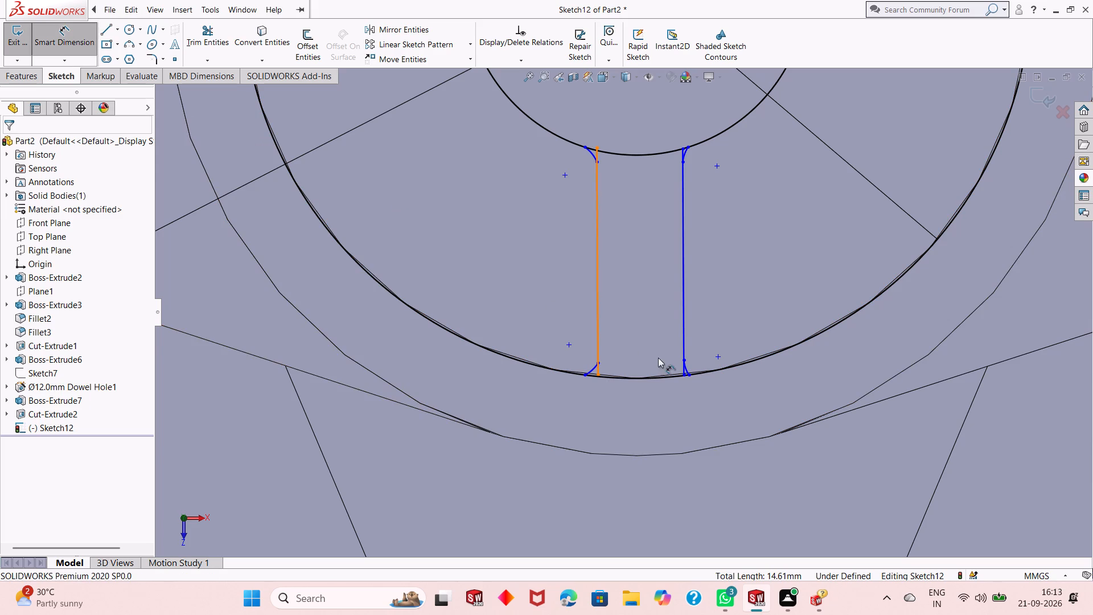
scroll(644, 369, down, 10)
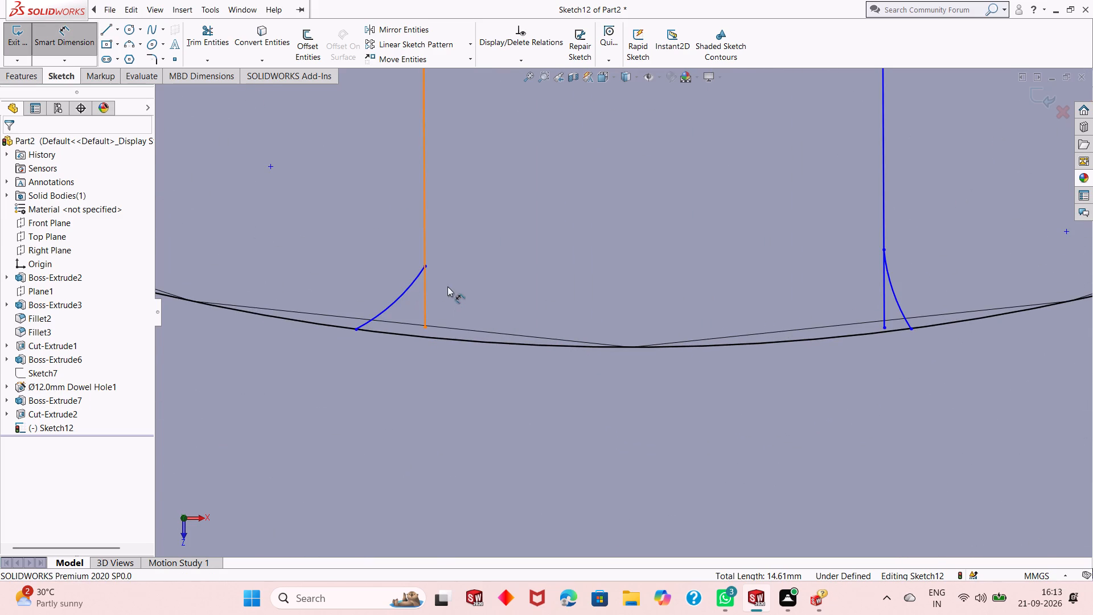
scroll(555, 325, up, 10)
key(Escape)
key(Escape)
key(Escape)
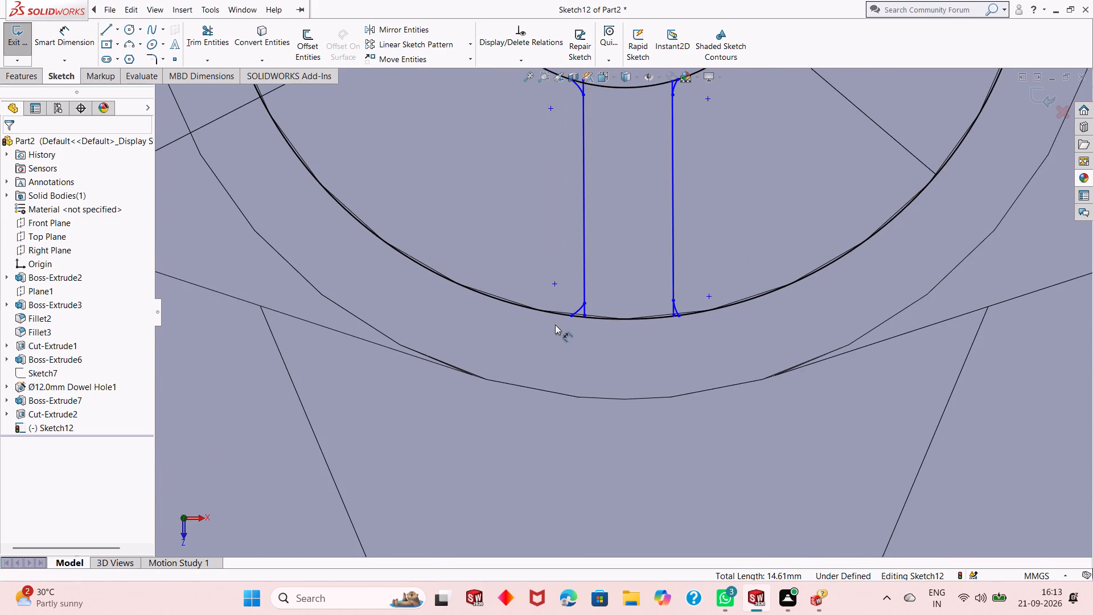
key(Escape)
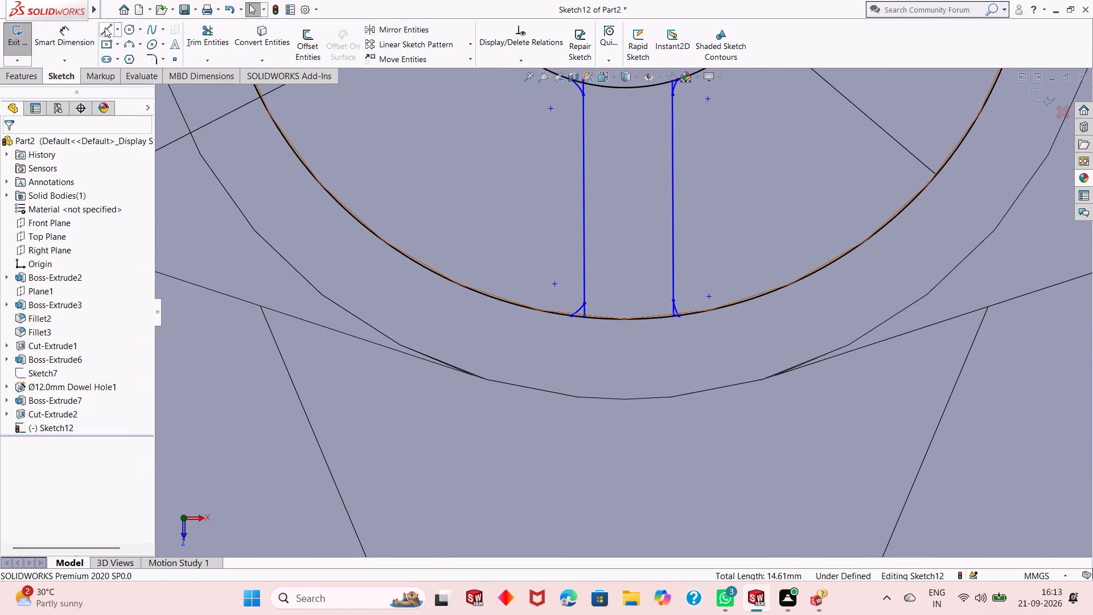
Extend the bottom rib's two side lines past the outer circle with vertical lines about 0.9 mm long.
click(105, 27)
scroll(569, 270, down, 4)
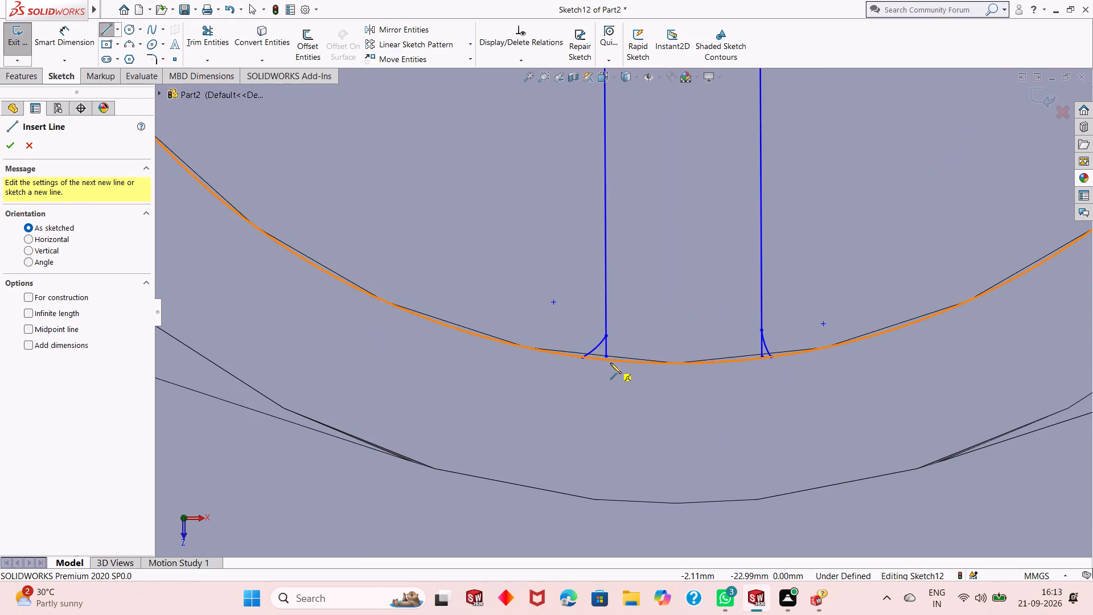
click(607, 359)
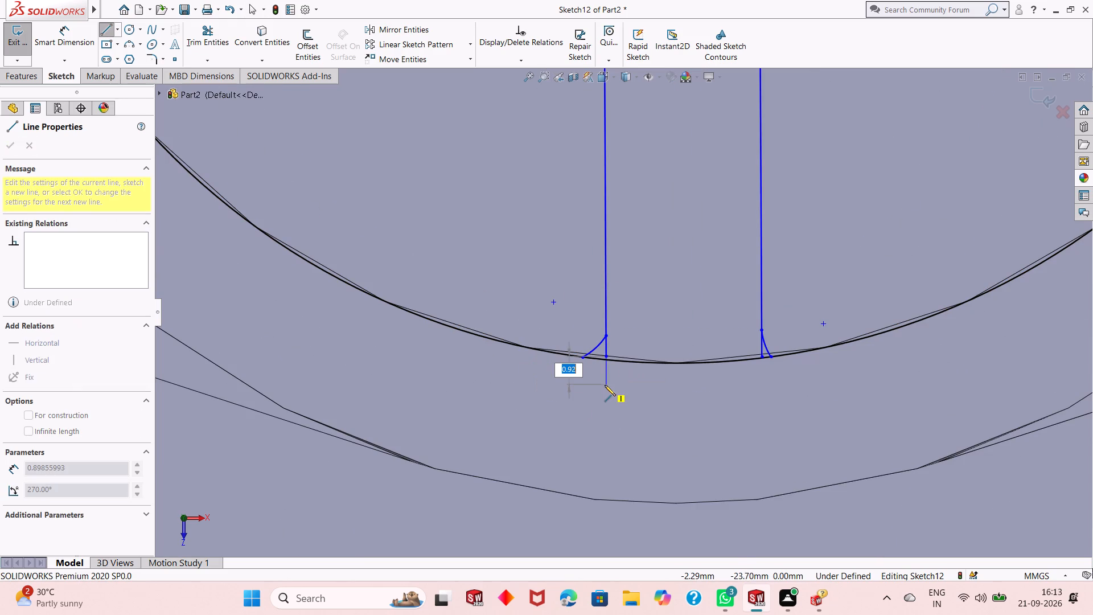
click(605, 385)
key(Escape)
key(l)
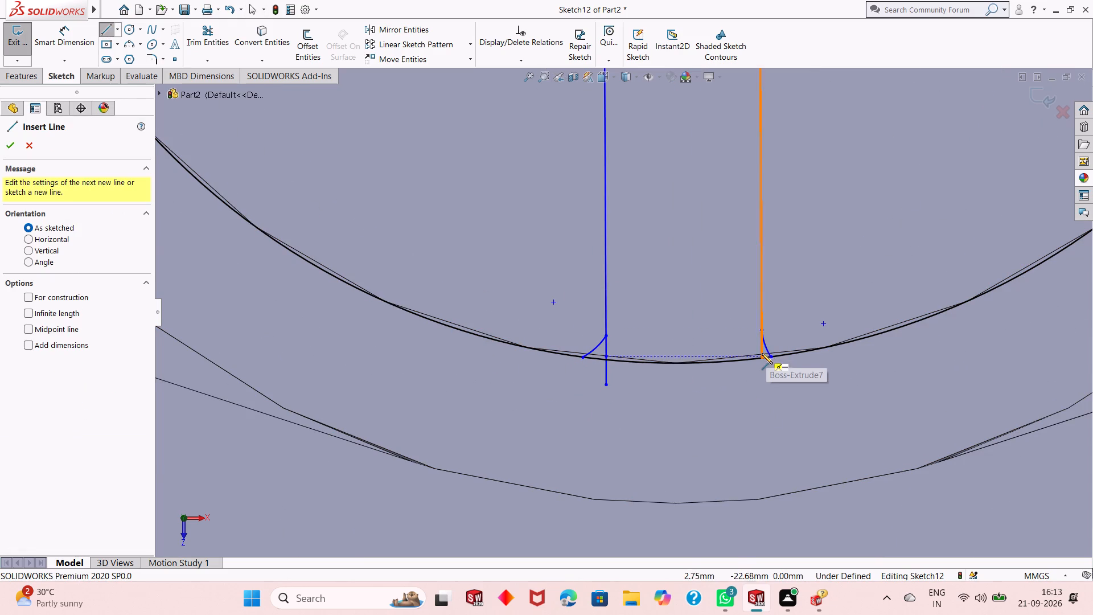
click(761, 356)
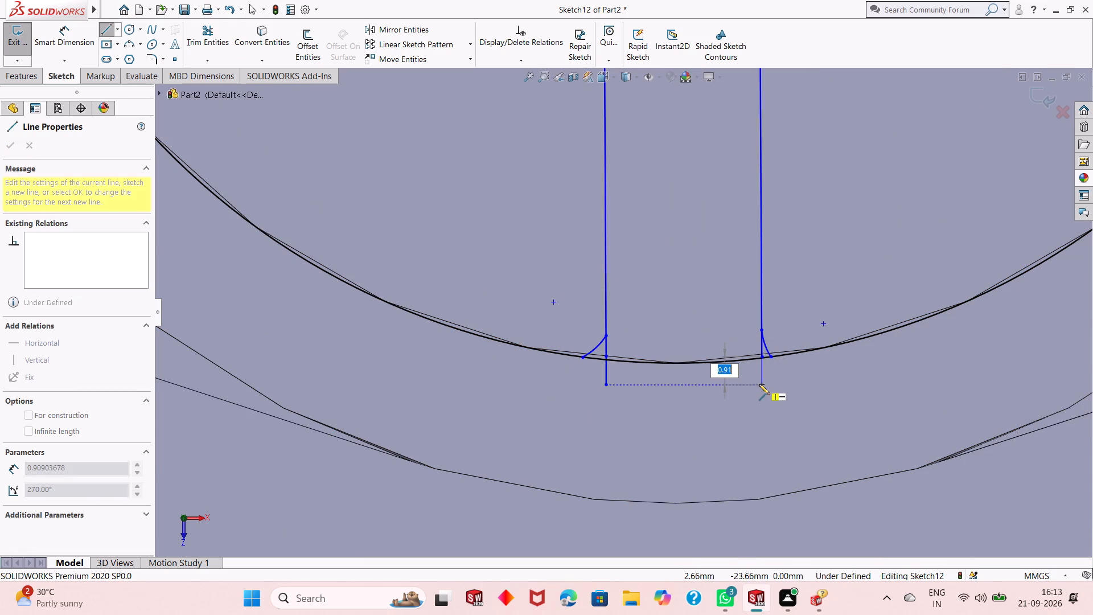
click(759, 384)
key(Escape)
key(Escape)
key(Escape)
scroll(639, 321, up, 3)
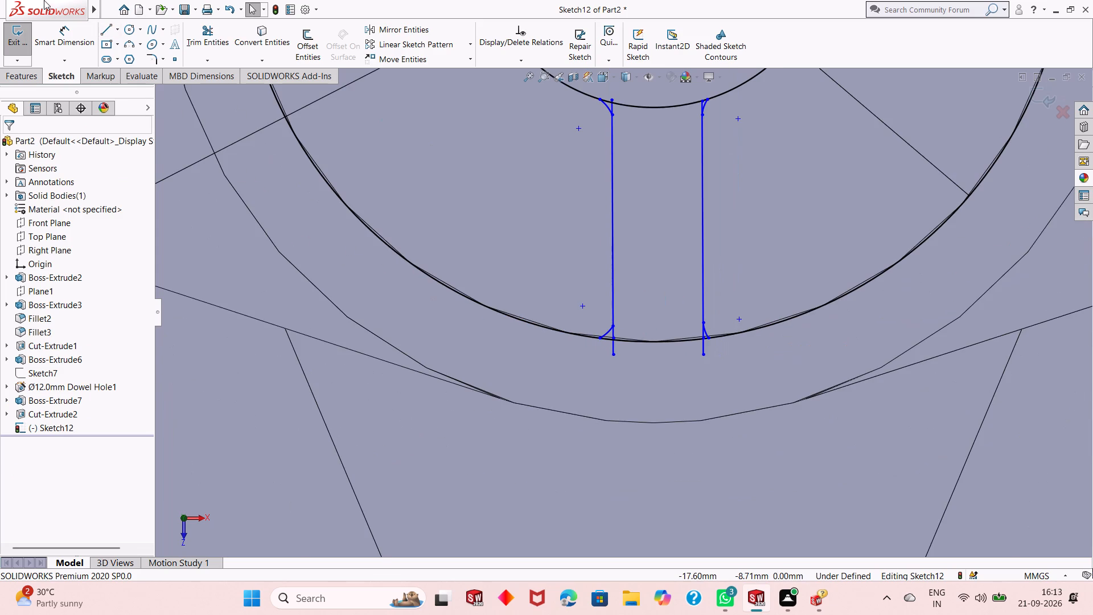
Dimension the bottom rib's two inner corner arcs at the 20 mm circle with a 2 mm radius each.
click(77, 42)
scroll(619, 162, up, 3)
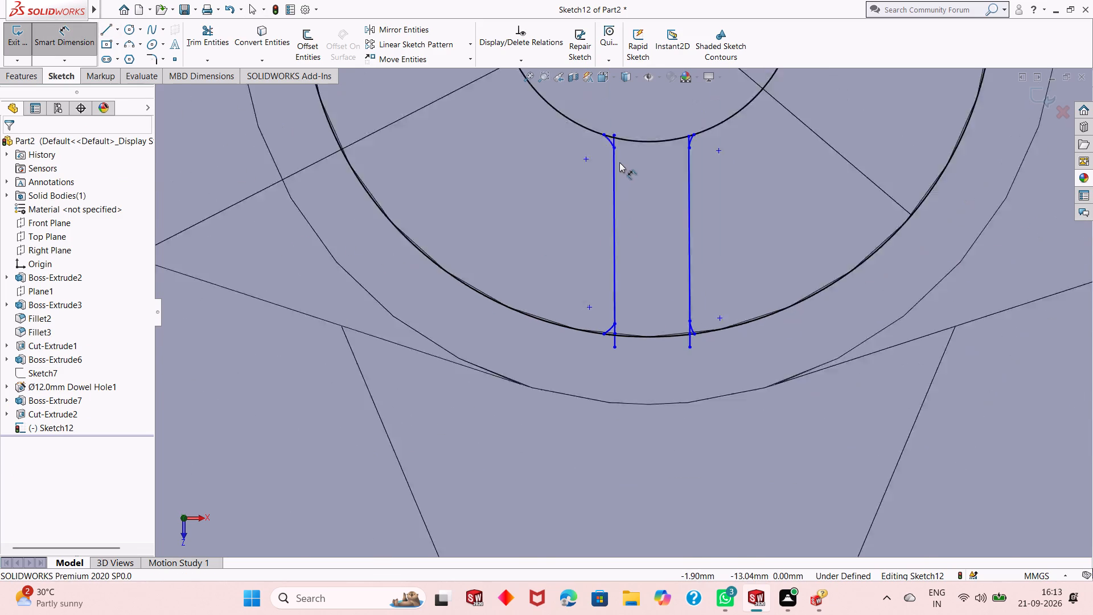
scroll(624, 141, down, 4)
scroll(655, 269, down, 3)
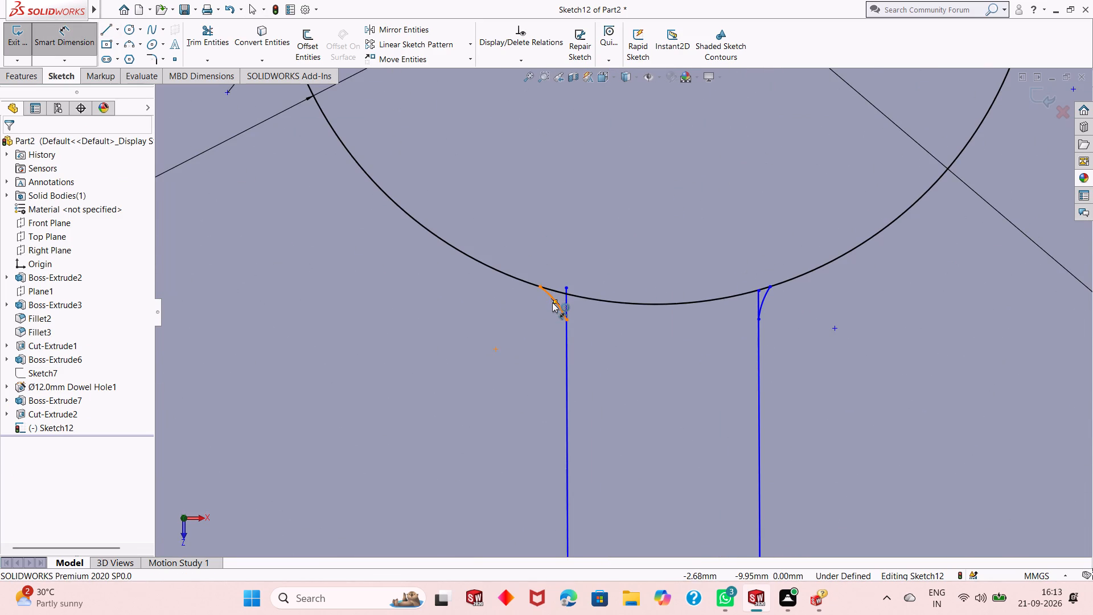
click(549, 296)
click(589, 231)
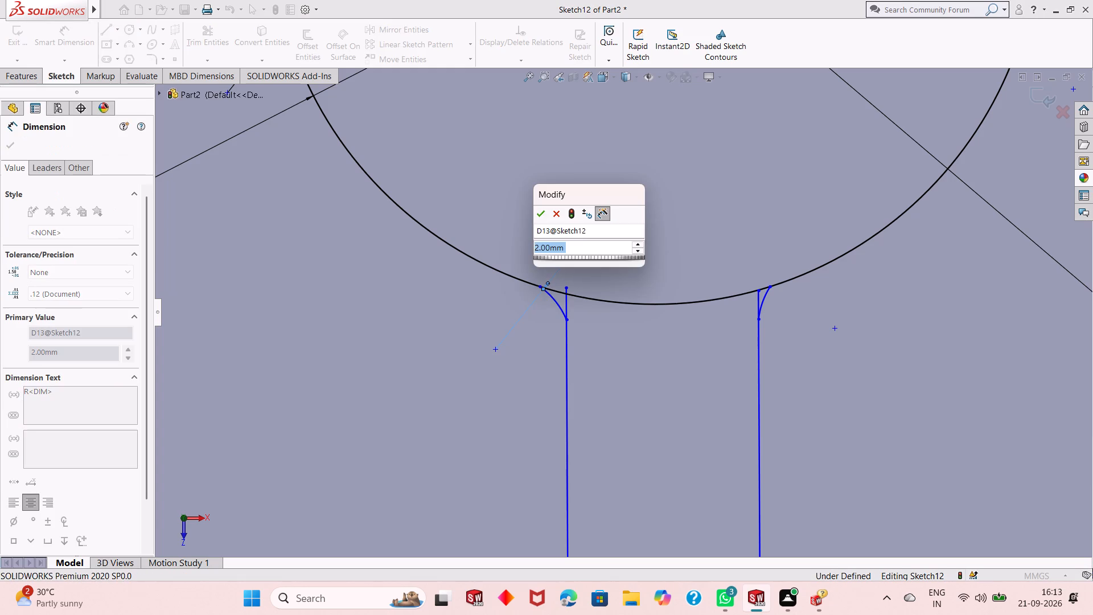
click(540, 211)
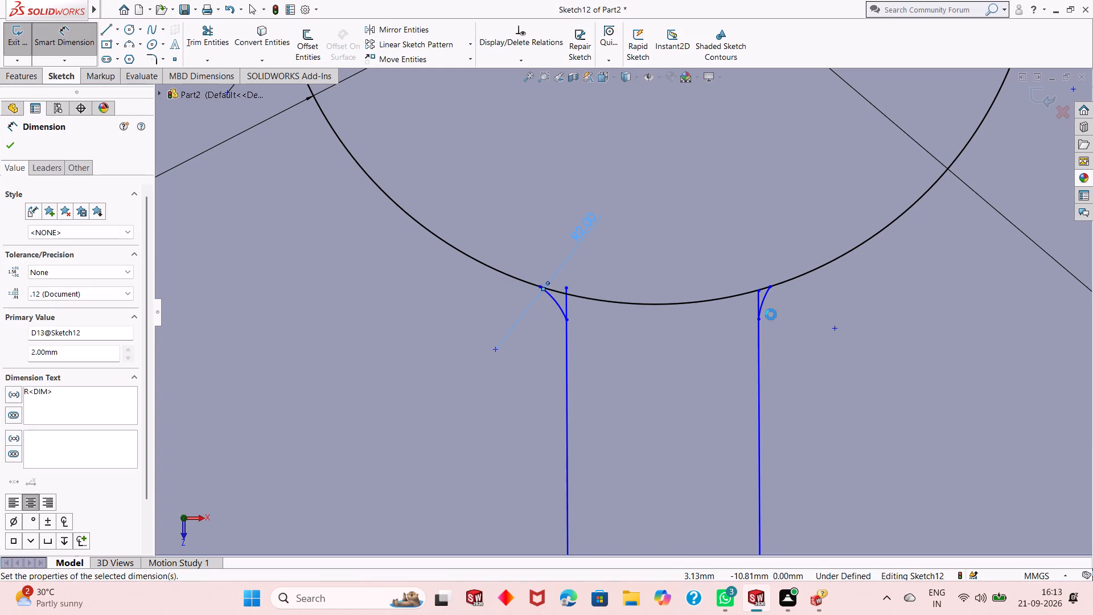
click(767, 299)
click(707, 260)
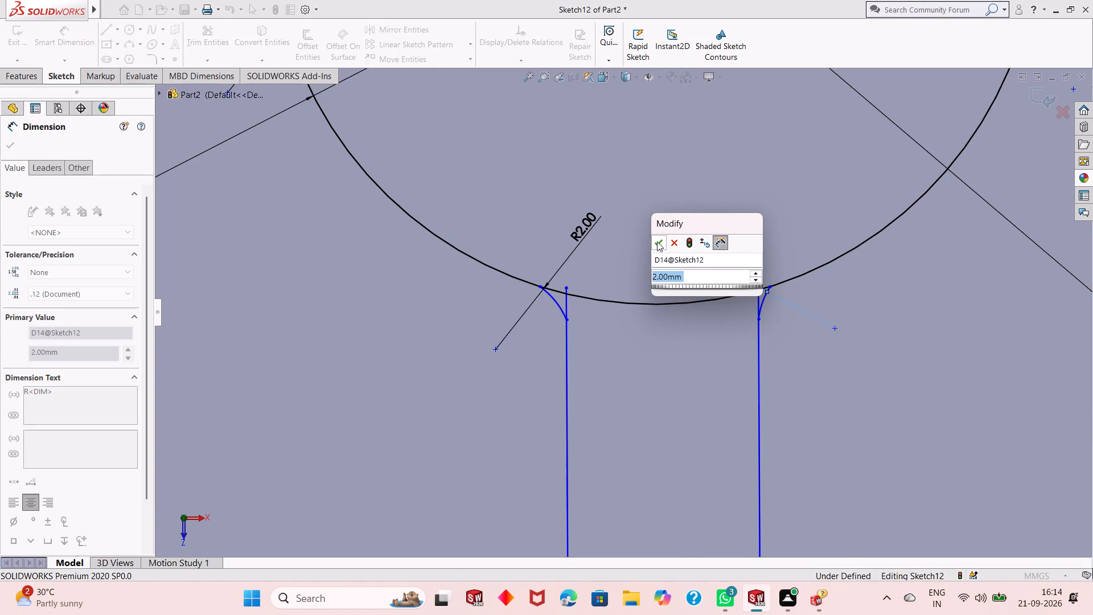
click(657, 241)
Dimension the bottom rib's two outer corner arcs at the outer circle with a 2 mm radius each.
scroll(602, 359, up, 6)
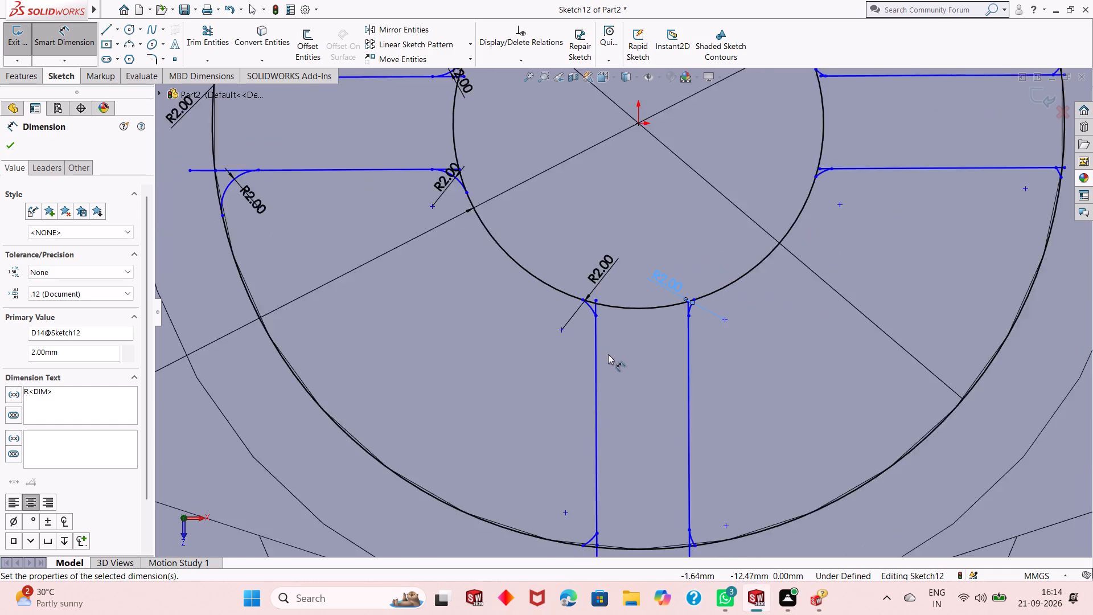
scroll(608, 354, up, 2)
scroll(627, 478, down, 14)
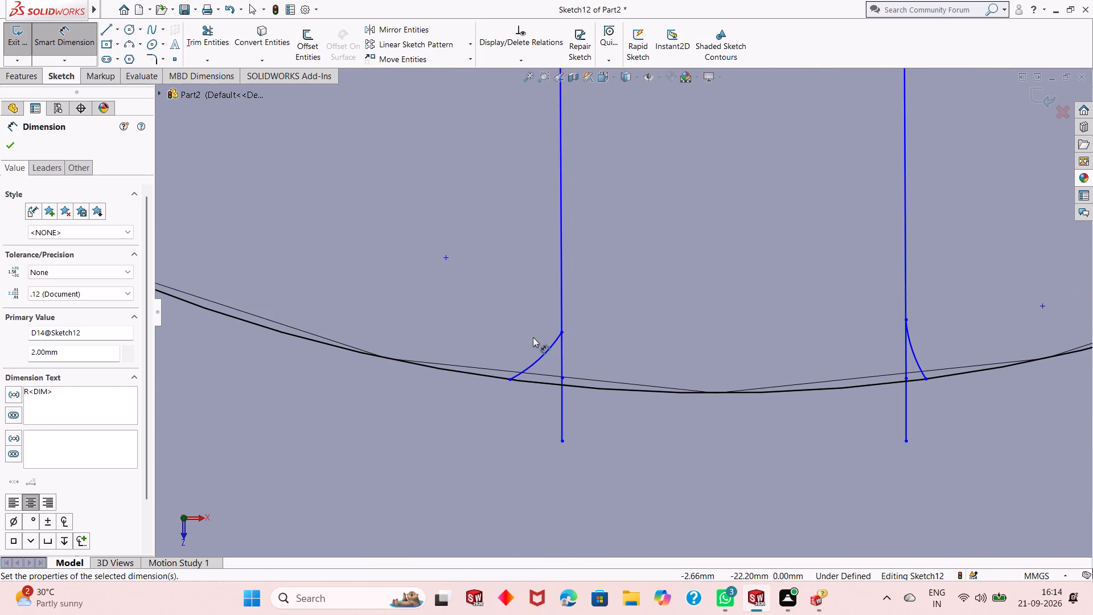
click(544, 353)
click(498, 297)
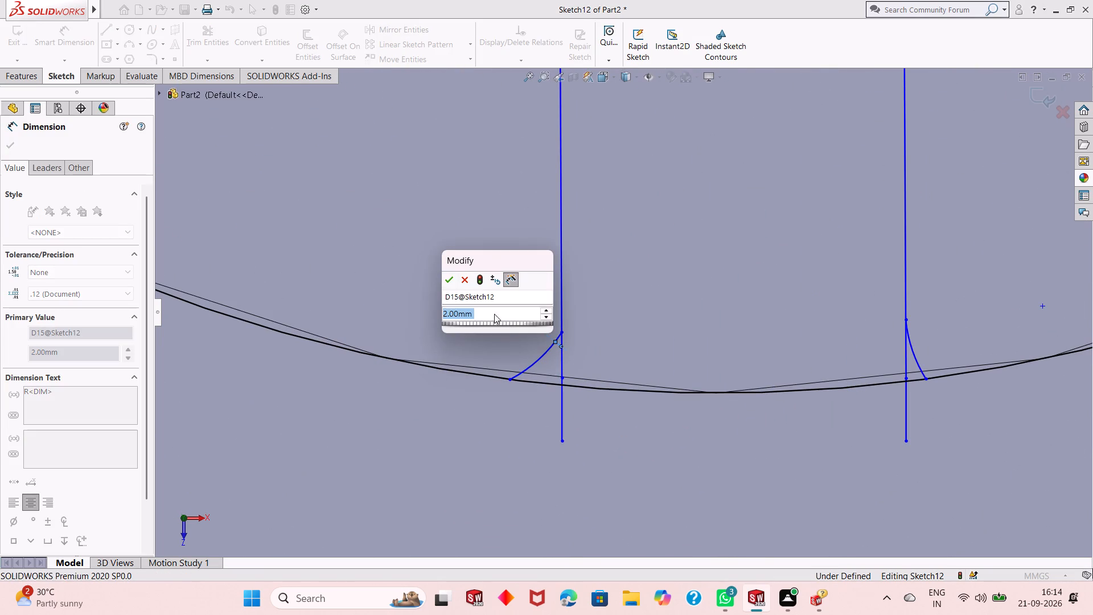
click(444, 274)
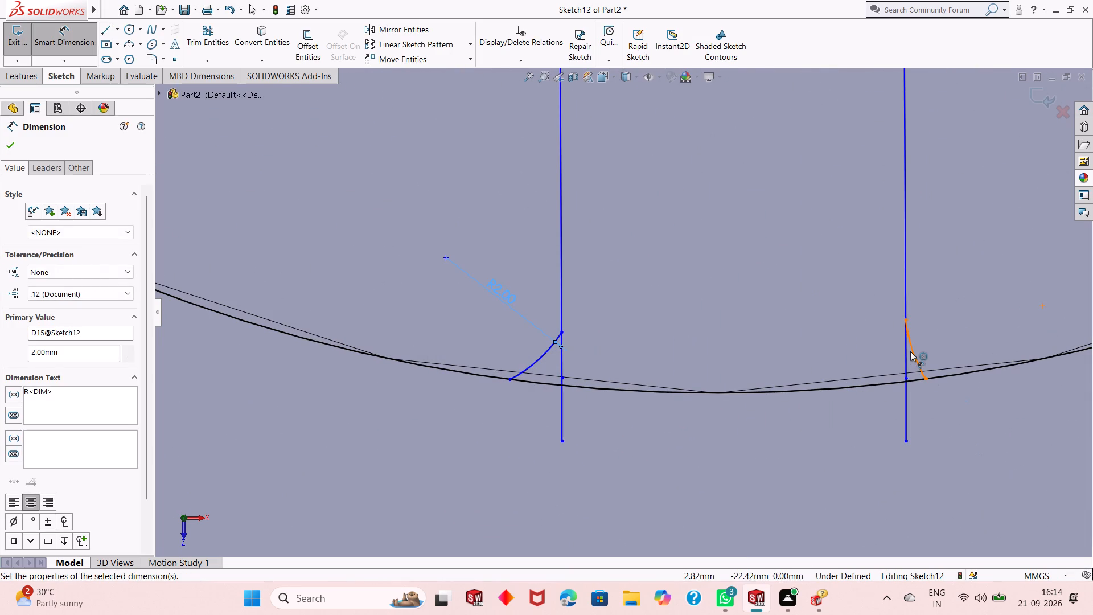
click(911, 351)
click(941, 329)
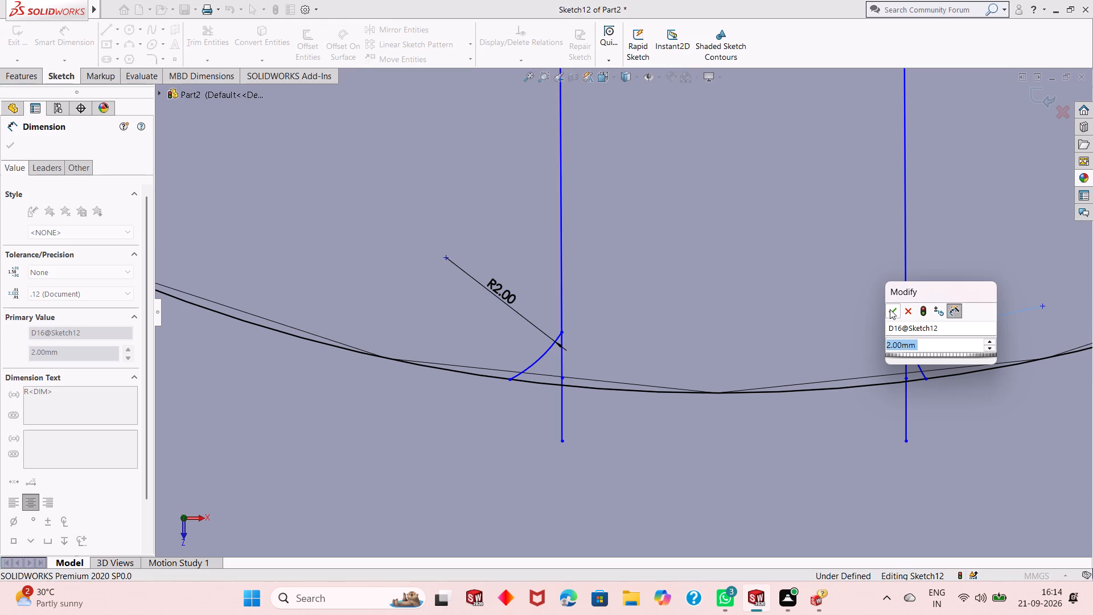
click(890, 309)
scroll(838, 352, up, 5)
scroll(618, 313, up, 3)
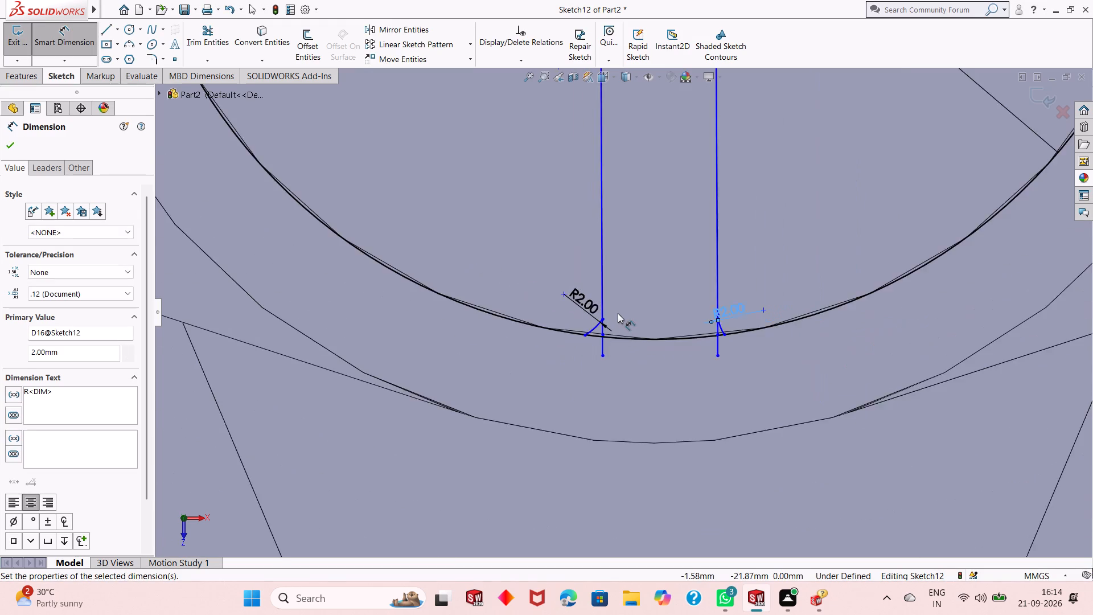
scroll(618, 313, up, 9)
scroll(629, 204, down, 8)
scroll(614, 311, down, 2)
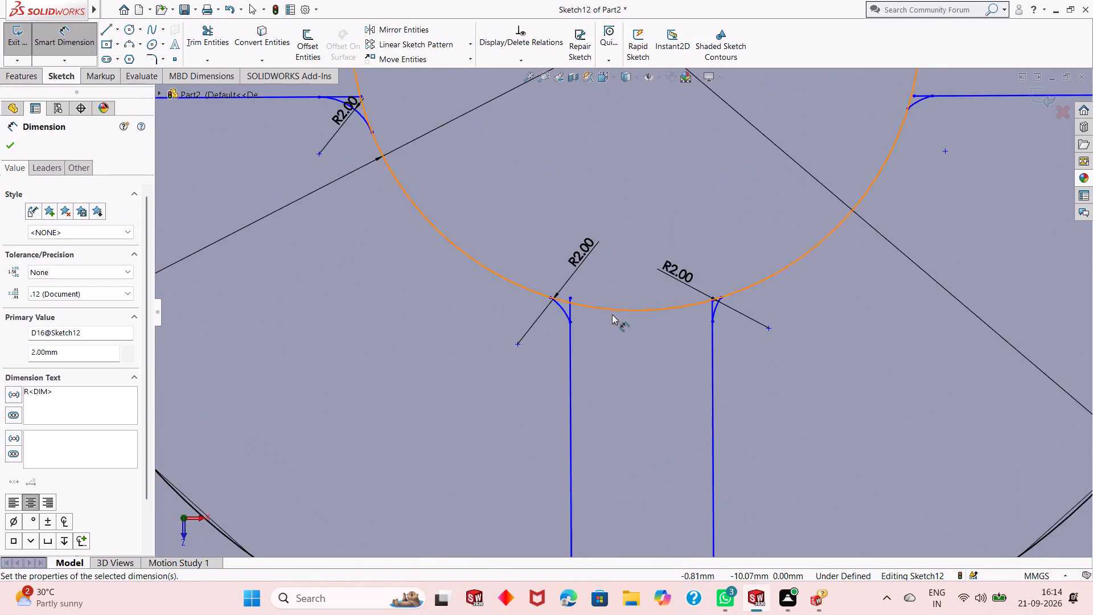
scroll(612, 314, down, 1)
key(Escape)
key(Escape)
key(Escape)
key(Escape)
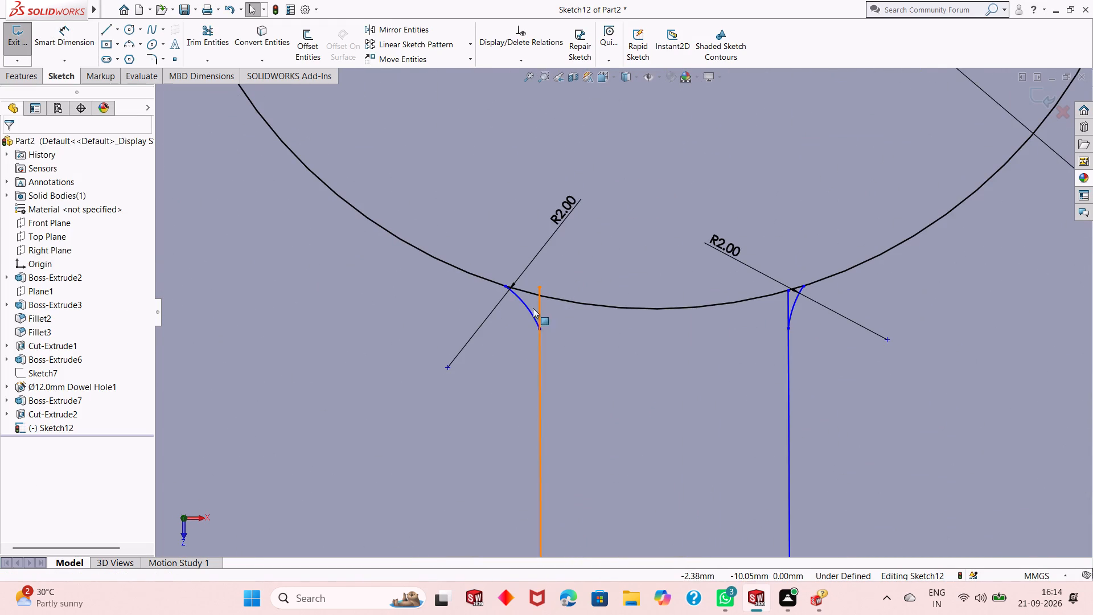
Make the bottom rib's left inner corner arc tangent to both the 20 mm circle and the rib's left side line.
click(524, 304)
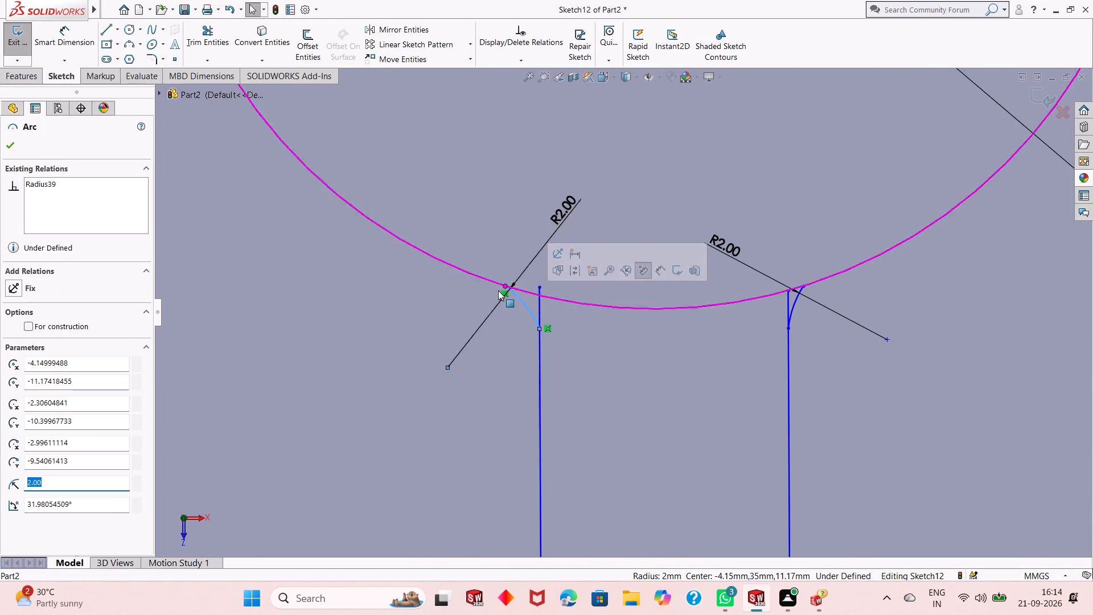
ctrl+click(484, 280)
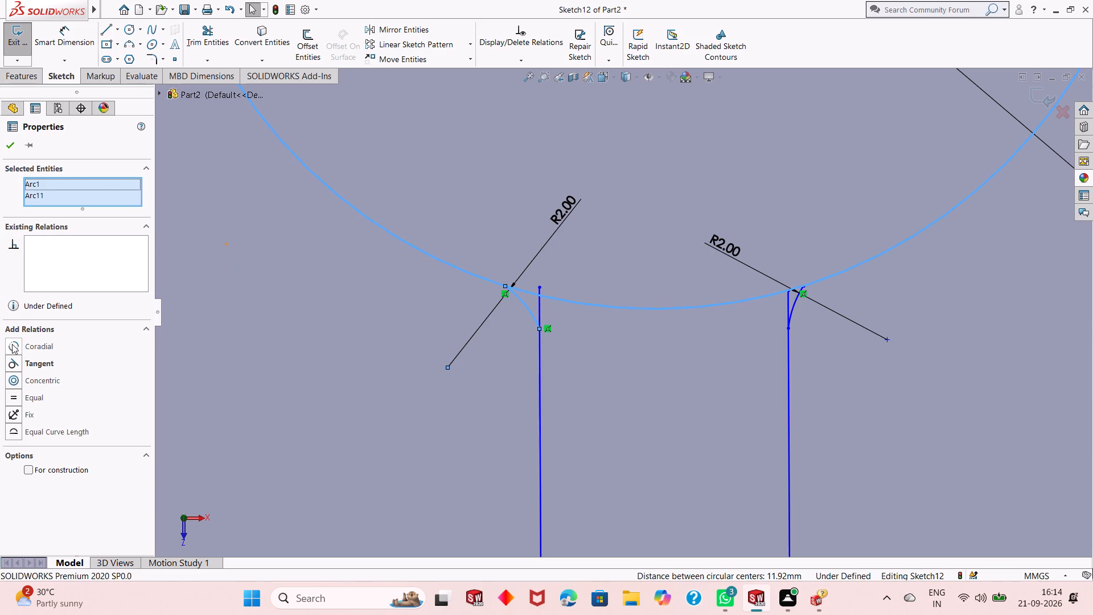
click(13, 362)
click(11, 149)
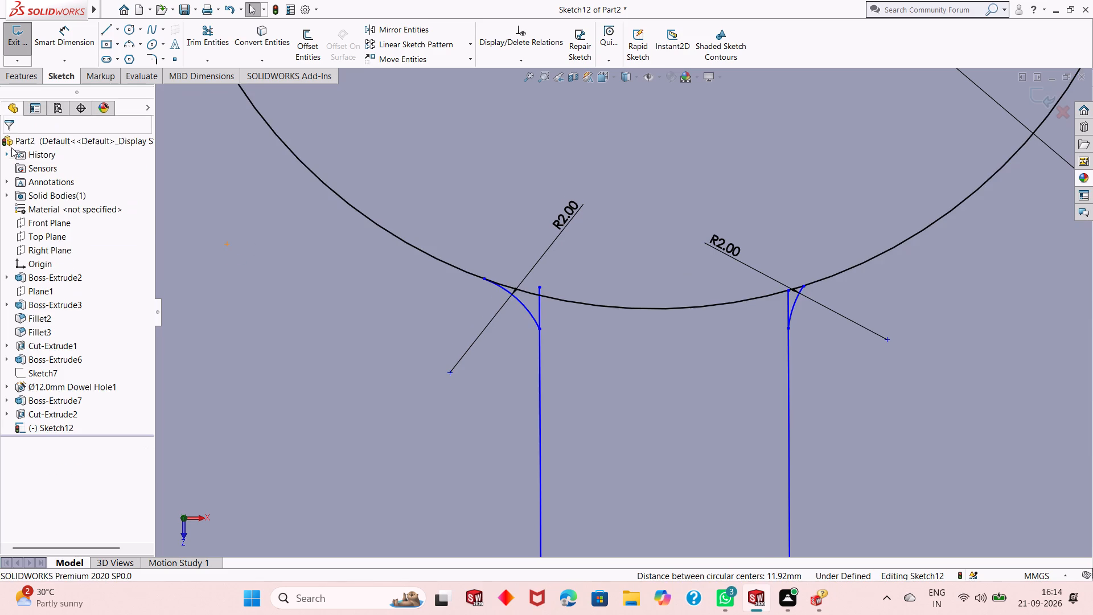
click(524, 304)
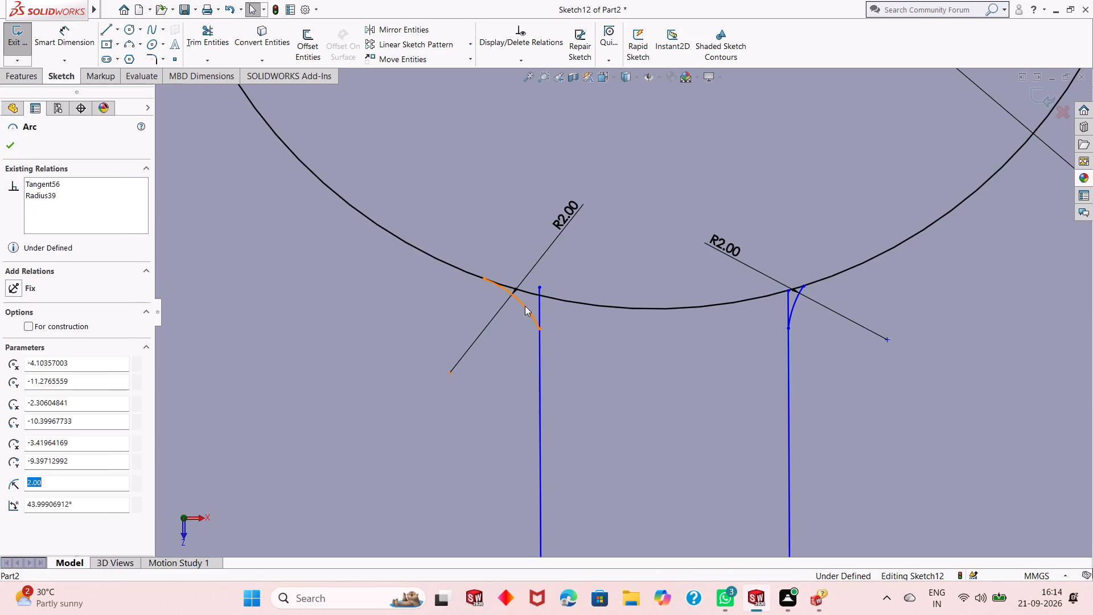
ctrl+click(544, 381)
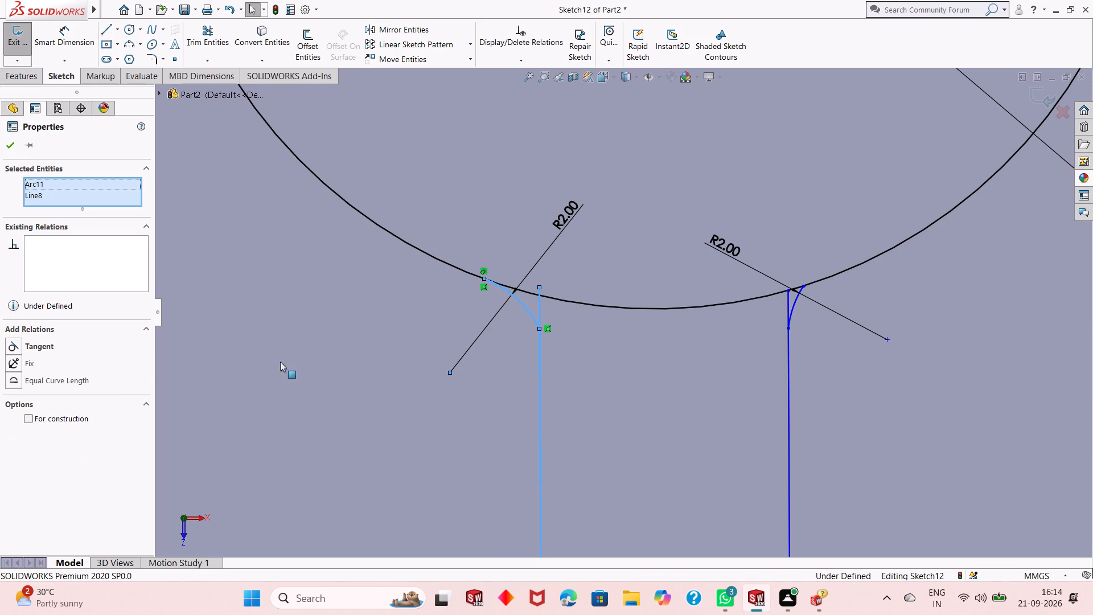
click(5, 342)
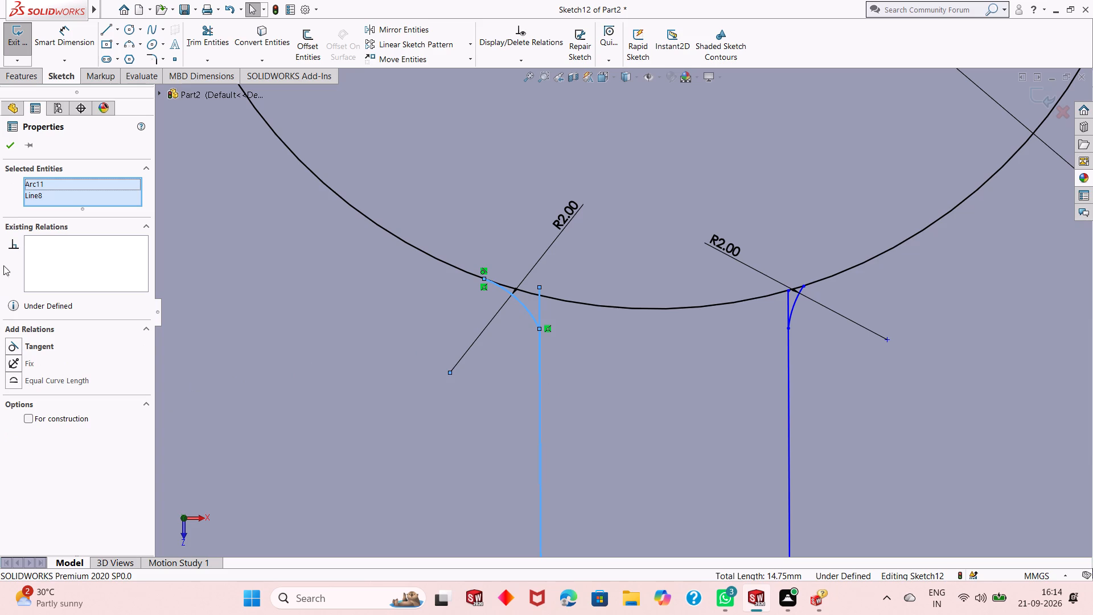
click(17, 348)
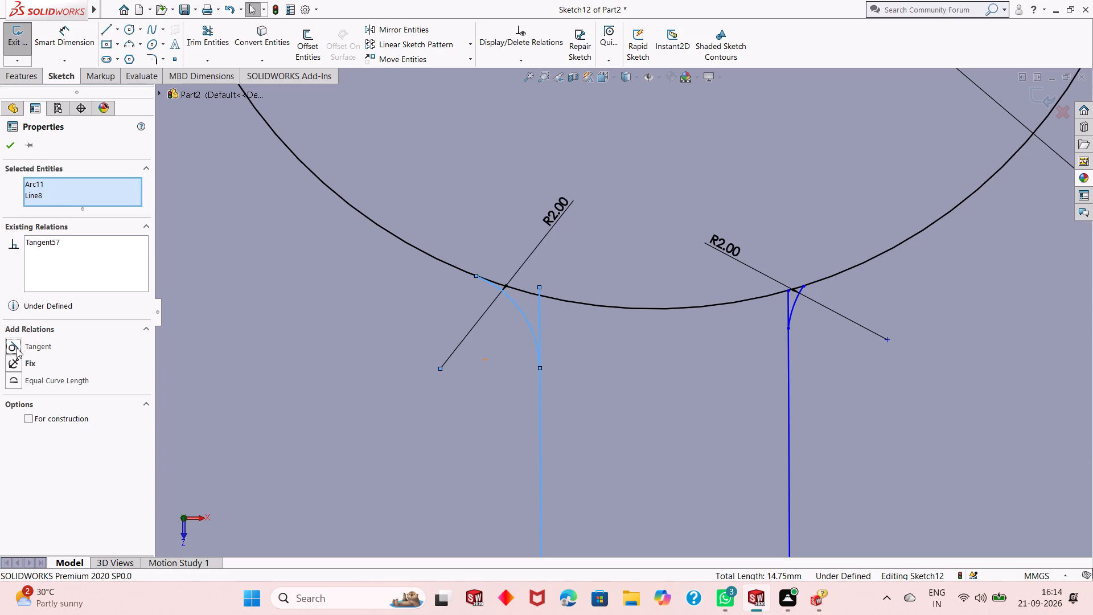
click(14, 146)
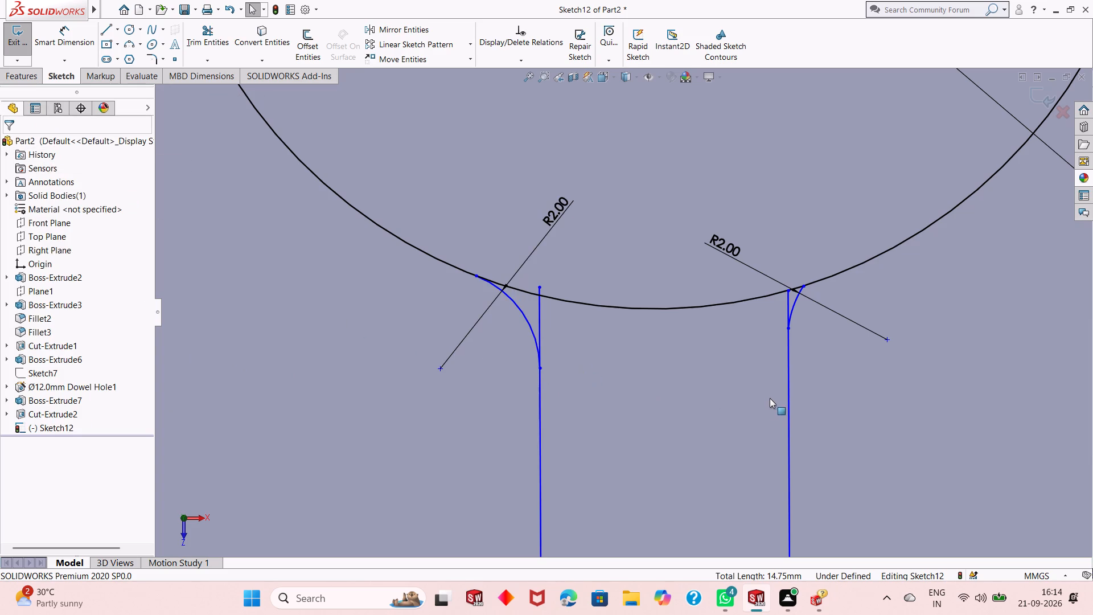
key(Escape)
key(Escape)
Make the bottom rib's right inner corner arc tangent to both the 20 mm circle and the rib's right side line.
scroll(802, 304, down, 4)
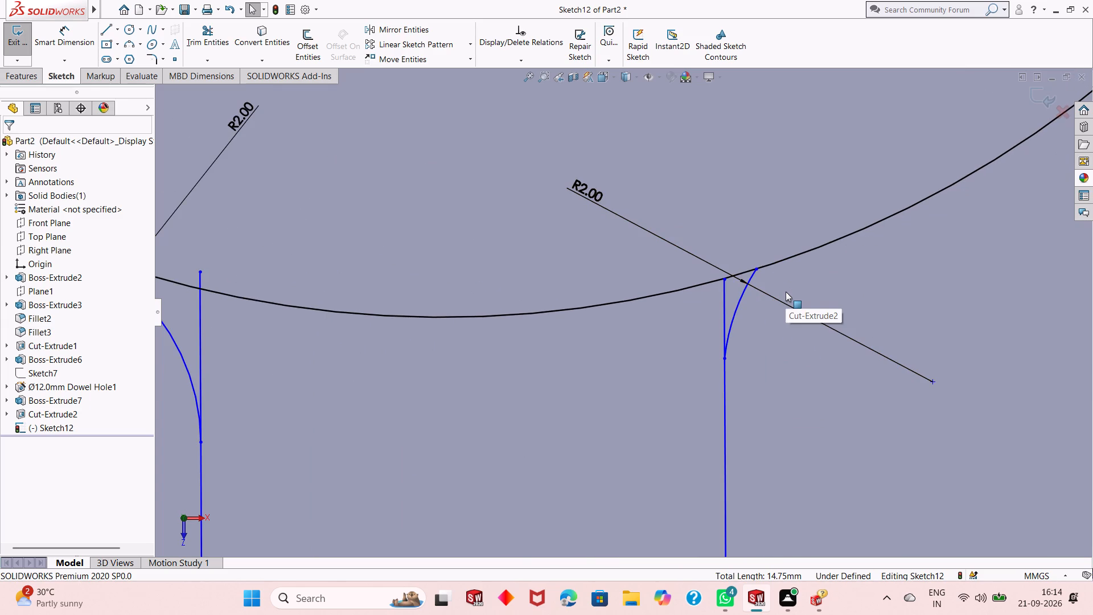
click(737, 313)
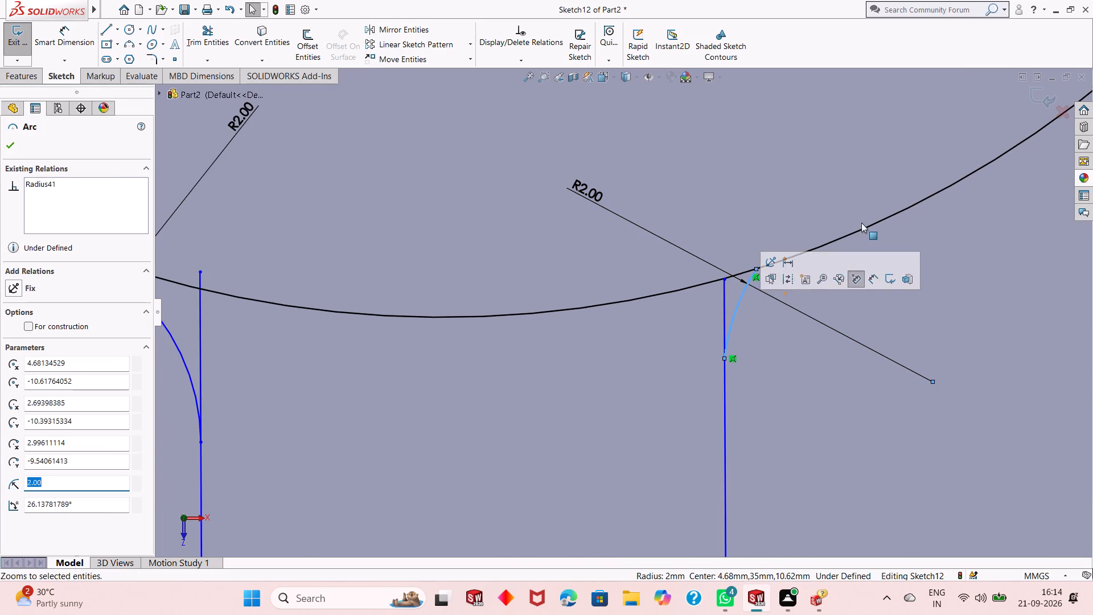
ctrl+click(850, 236)
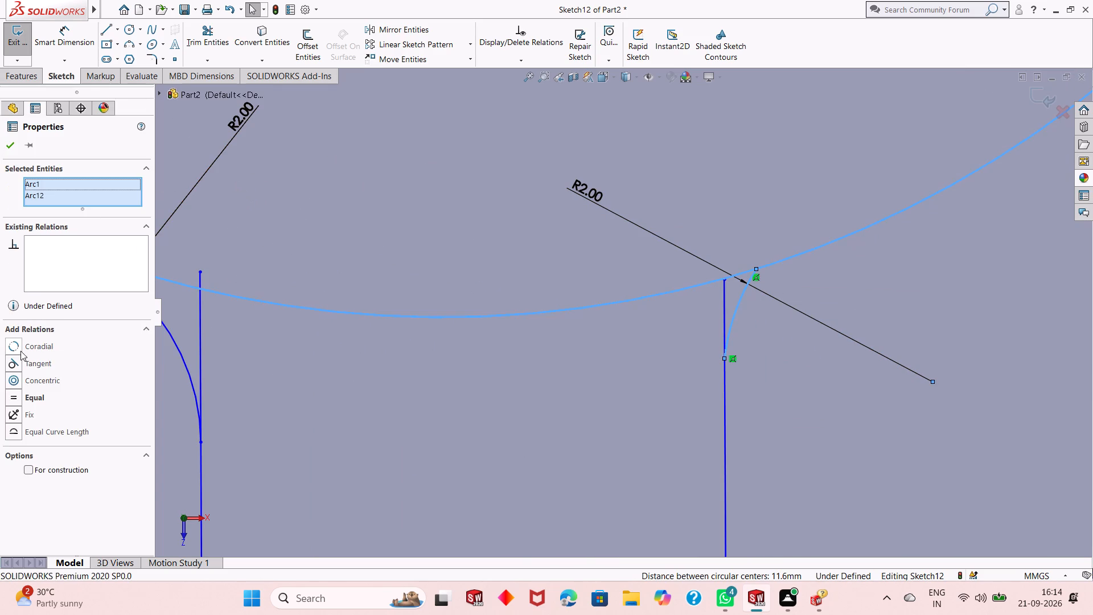
click(15, 363)
click(7, 149)
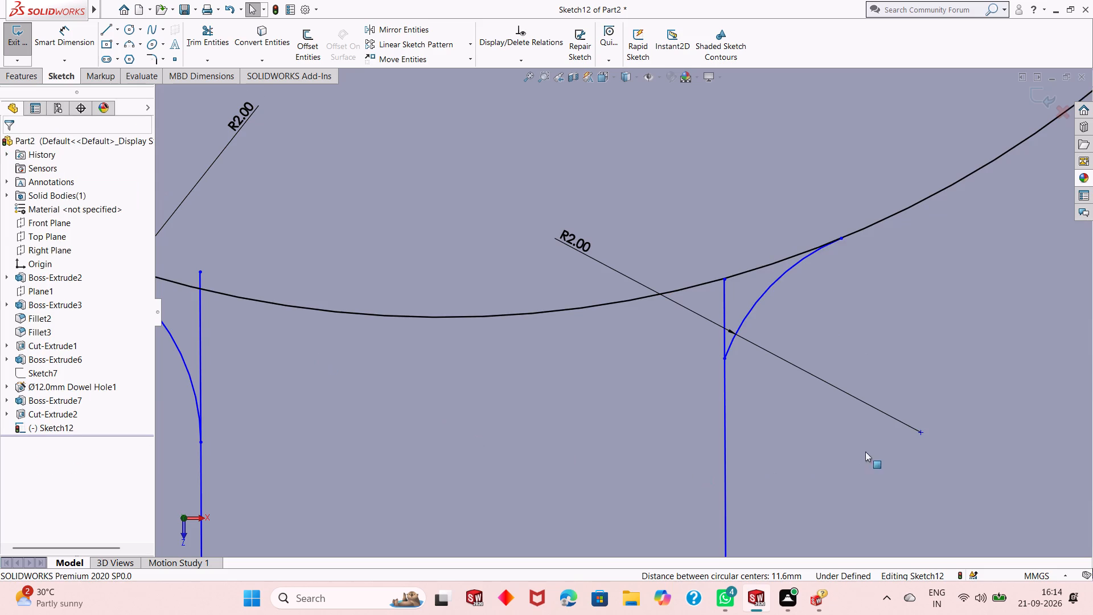
click(761, 296)
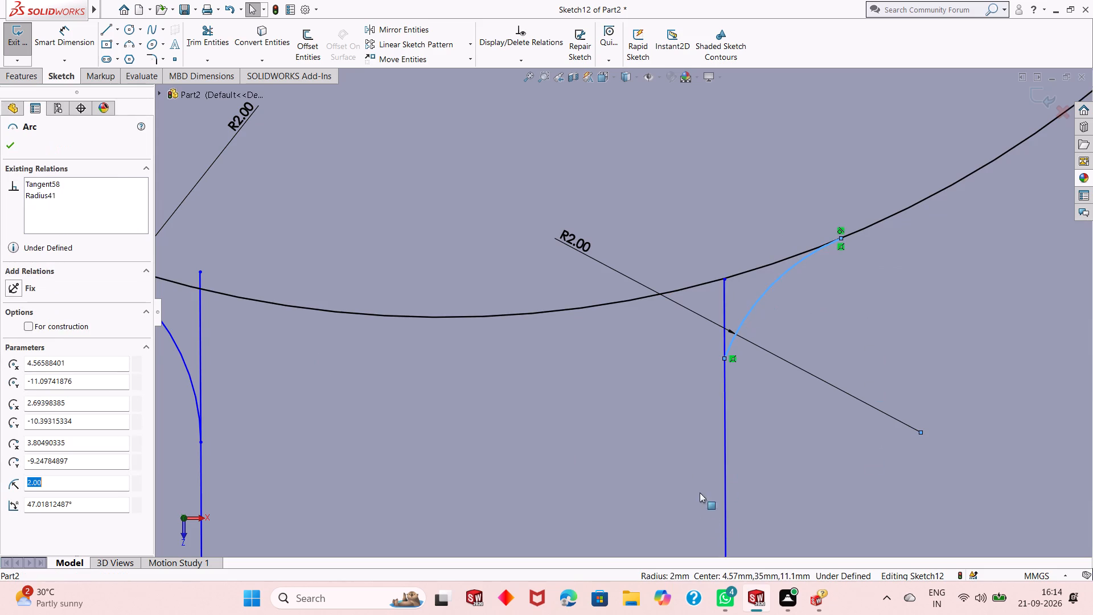
ctrl+click(726, 399)
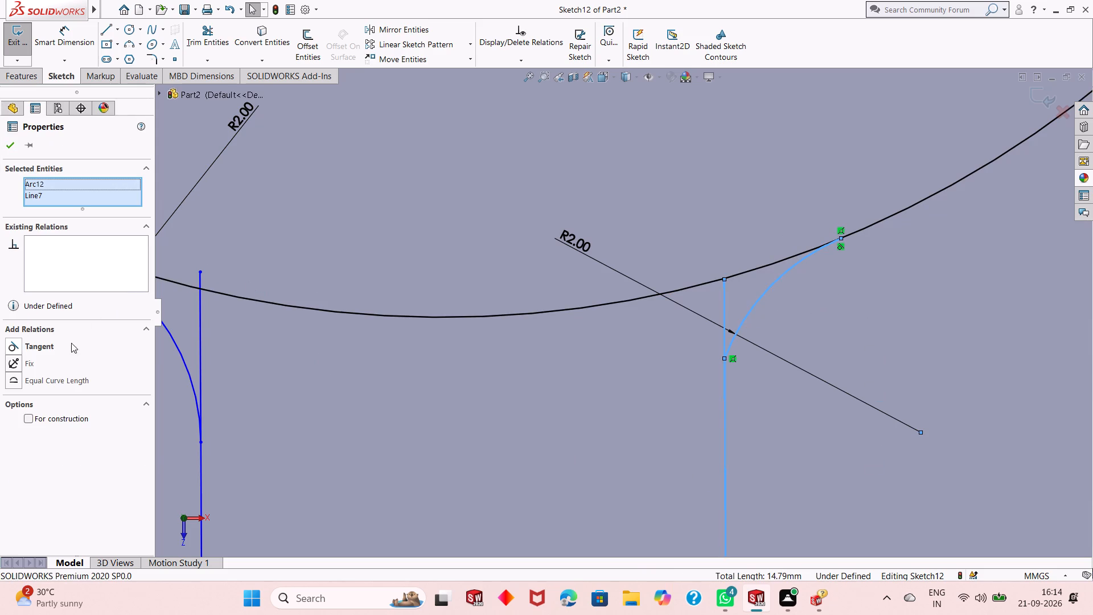
click(11, 347)
click(2, 145)
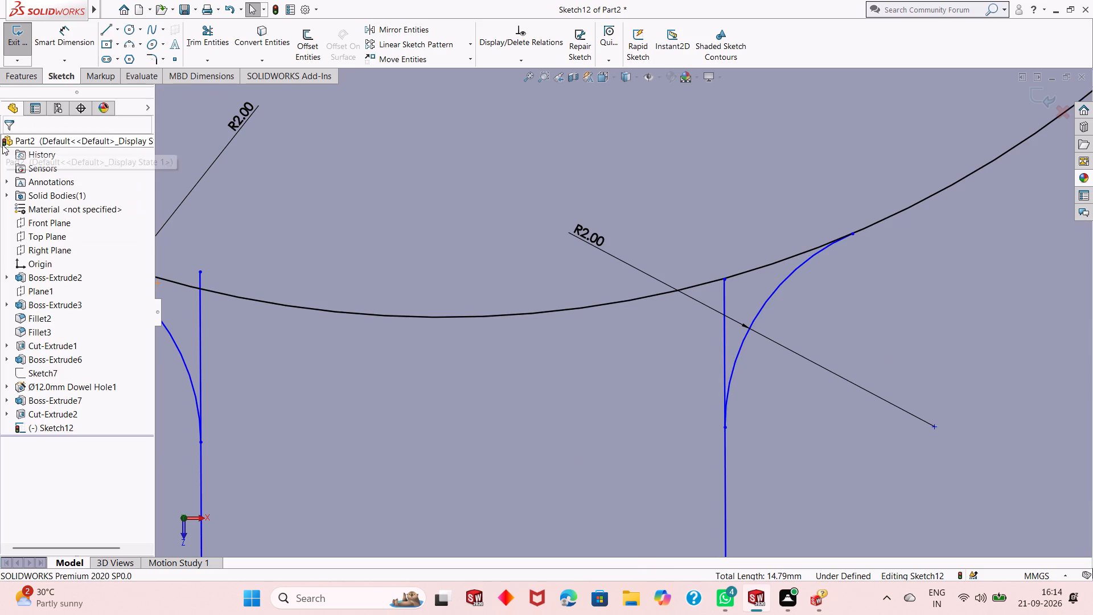
Make the bottom rib's left outer corner arc tangent to both the outer circle and the rib's left side line.
scroll(670, 448, up, 13)
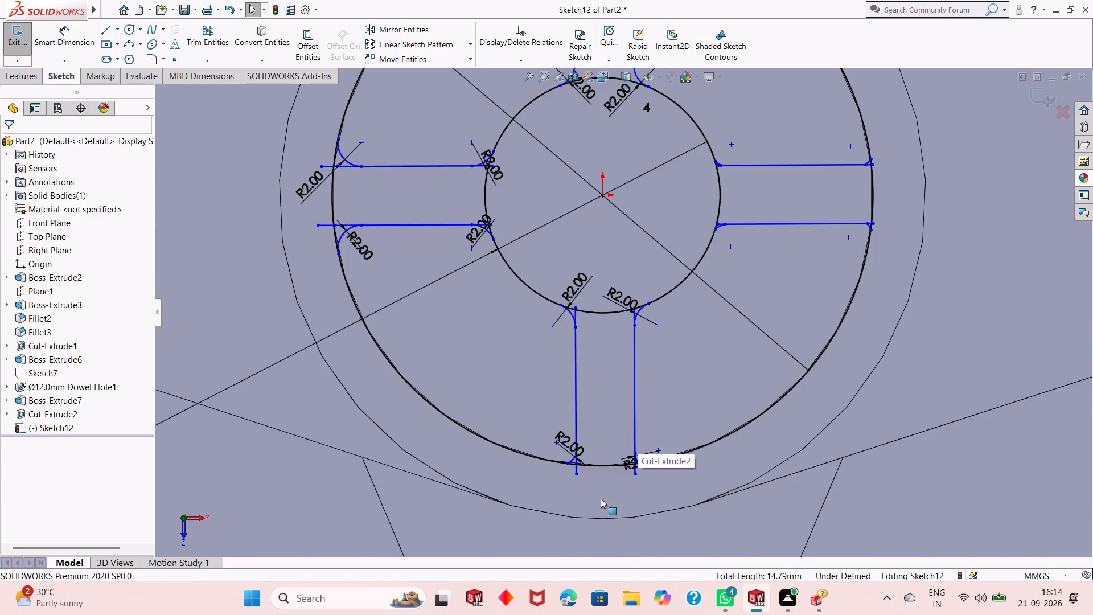
scroll(600, 499, down, 8)
scroll(548, 313, up, 2)
scroll(536, 231, down, 3)
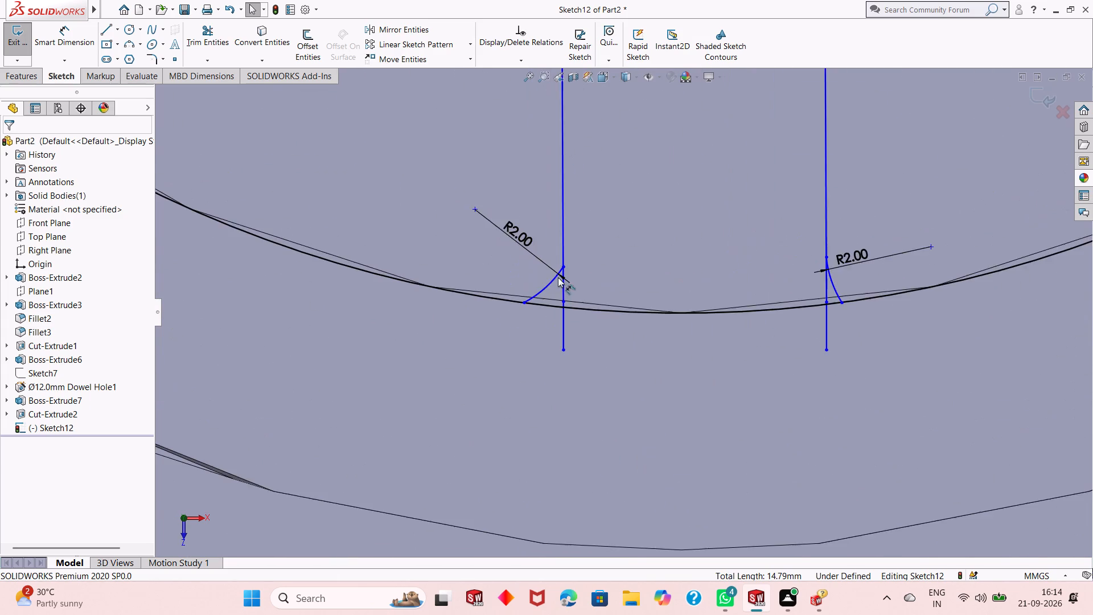
scroll(570, 317, down, 3)
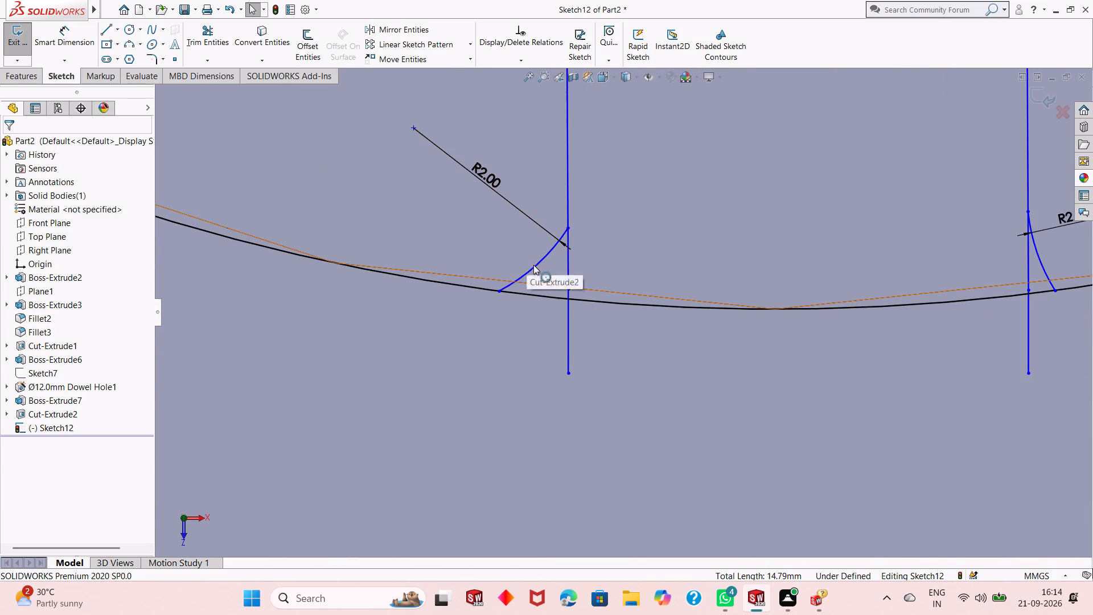
click(535, 268)
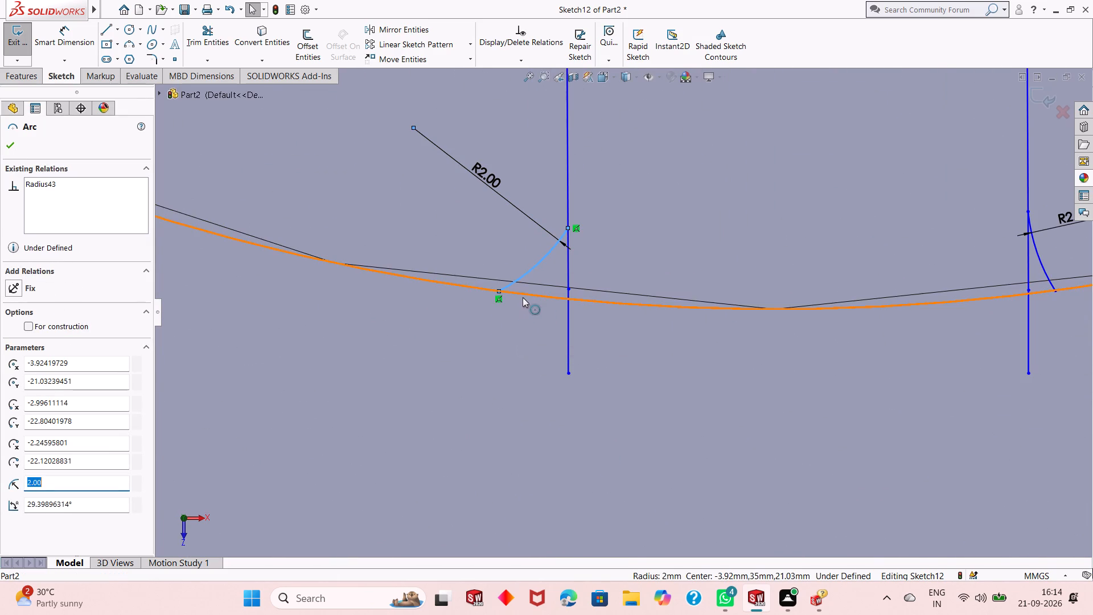
ctrl+click(523, 297)
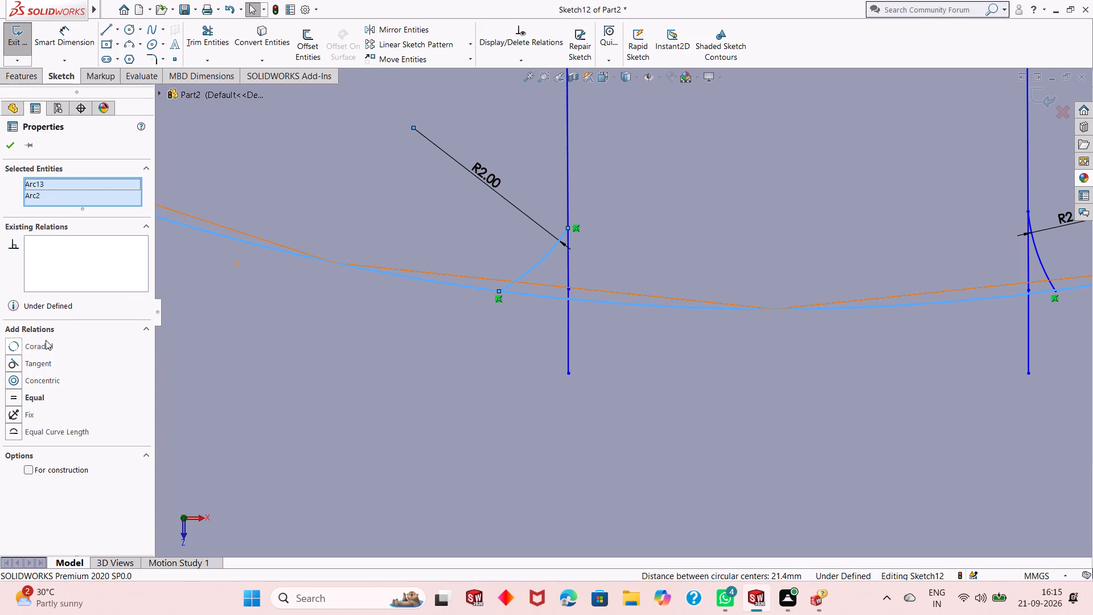
click(8, 364)
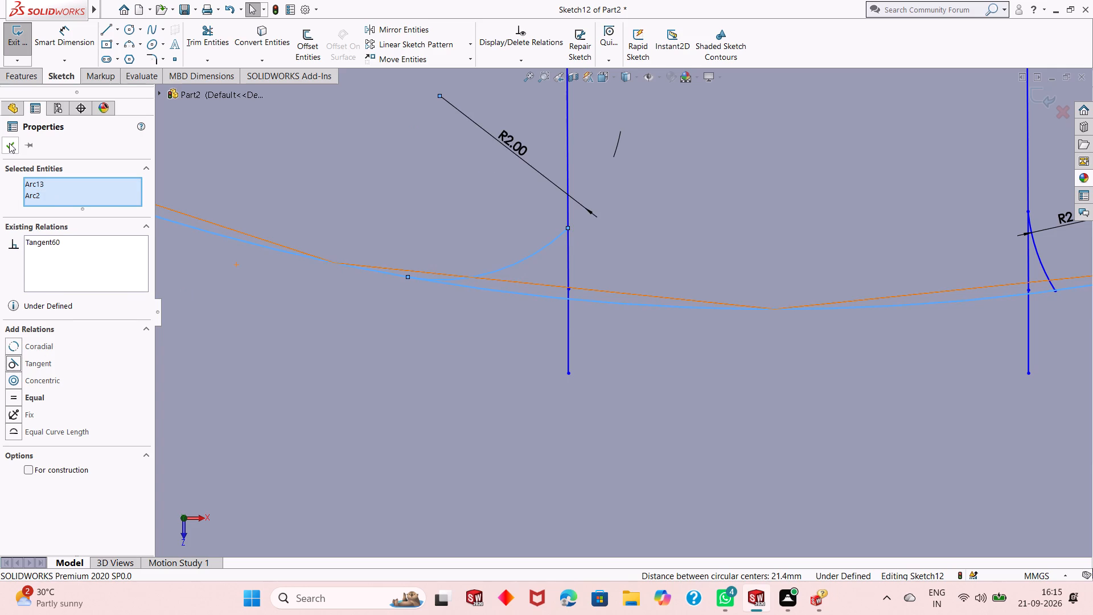
click(7, 146)
click(555, 244)
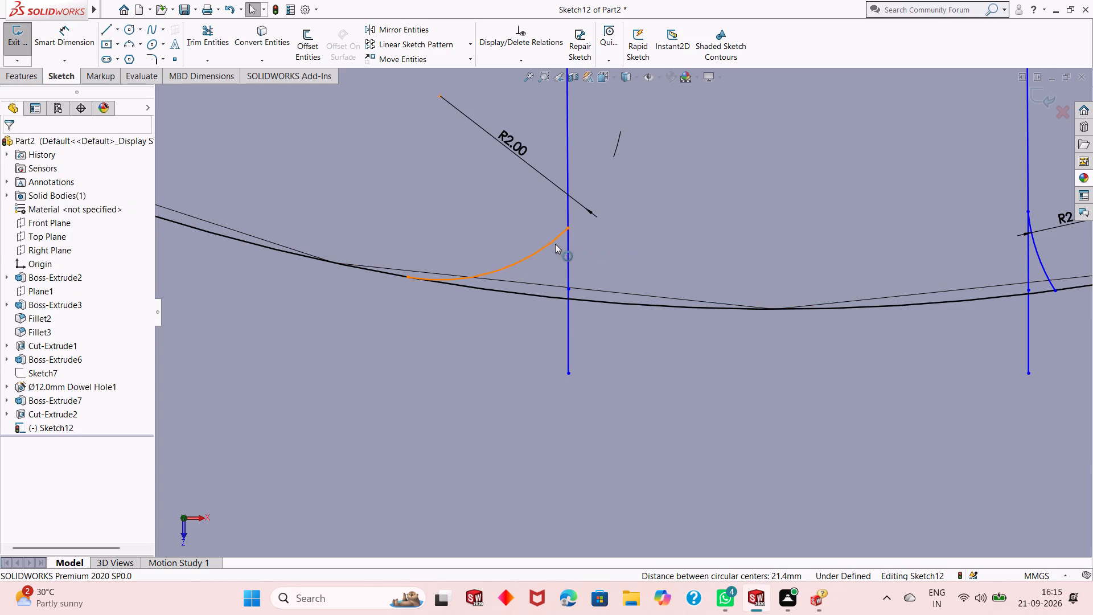
ctrl+click(568, 256)
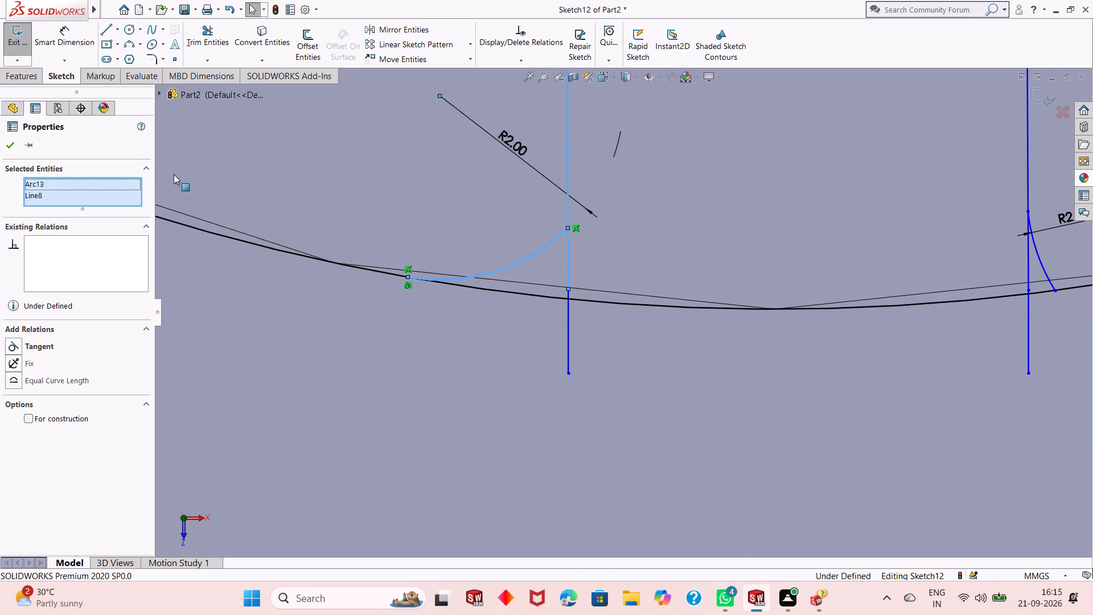
click(41, 350)
click(9, 138)
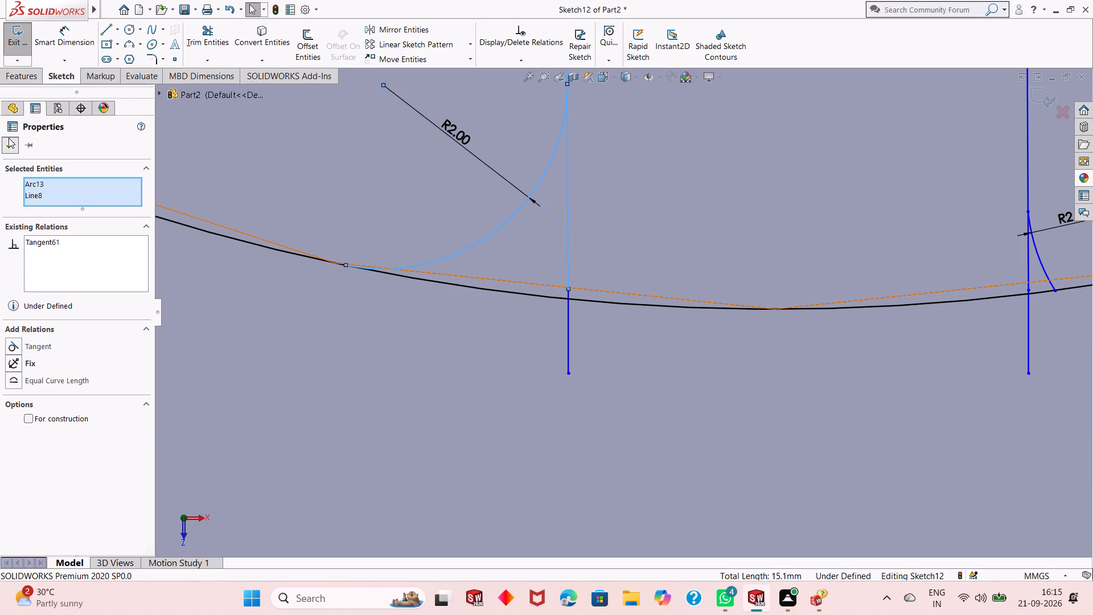
Make the bottom rib's right outer corner arc tangent to both the outer circle and the rib's right side line.
scroll(626, 431, up, 8)
scroll(801, 272, down, 4)
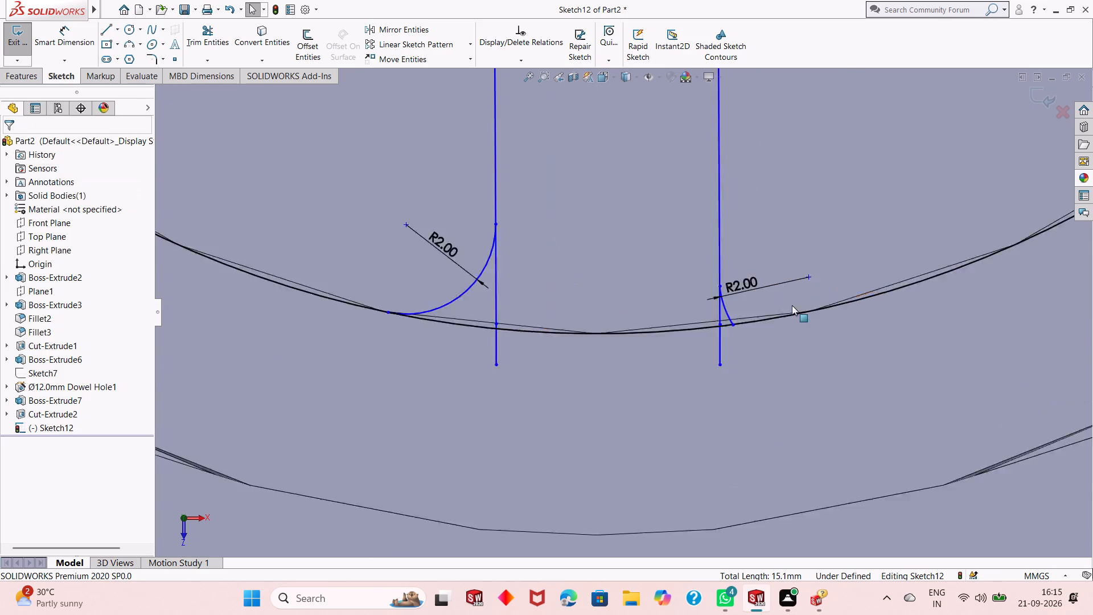
scroll(650, 326, down, 4)
scroll(765, 288, down, 3)
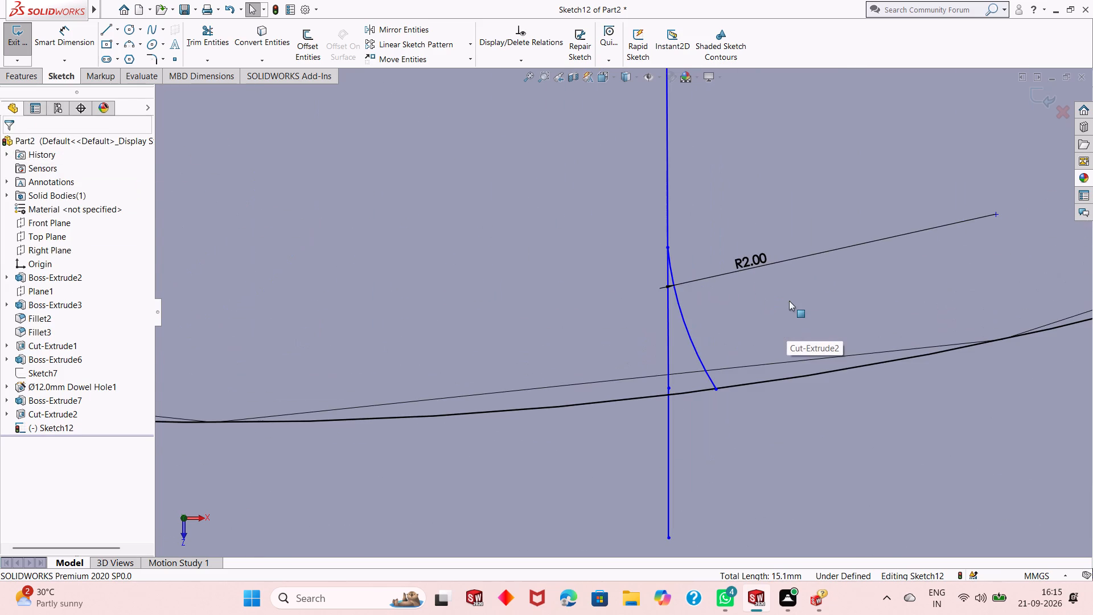
click(690, 345)
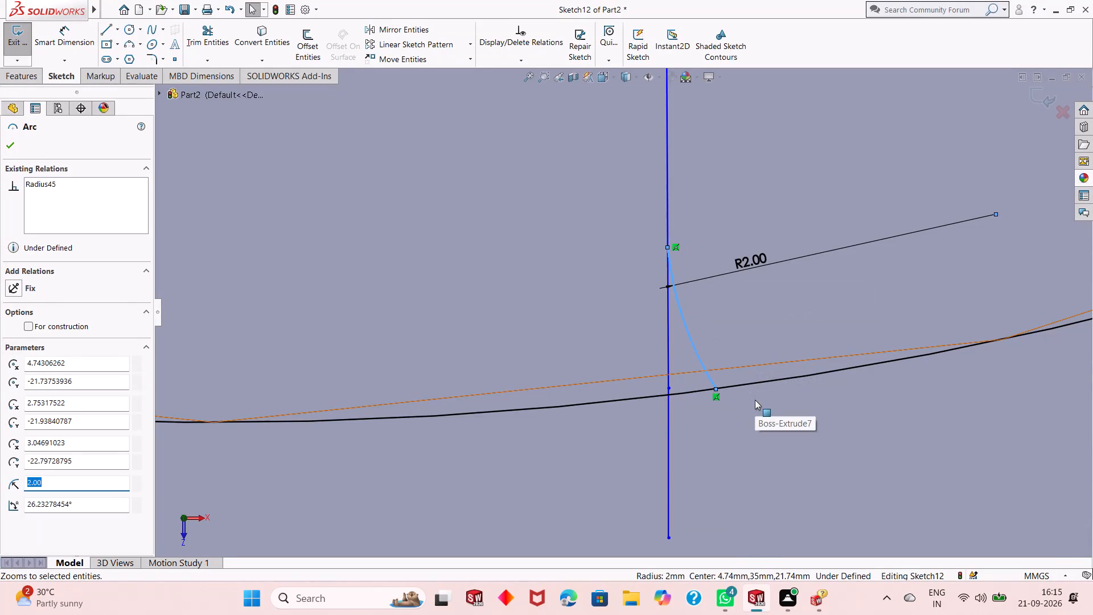
ctrl+click(762, 380)
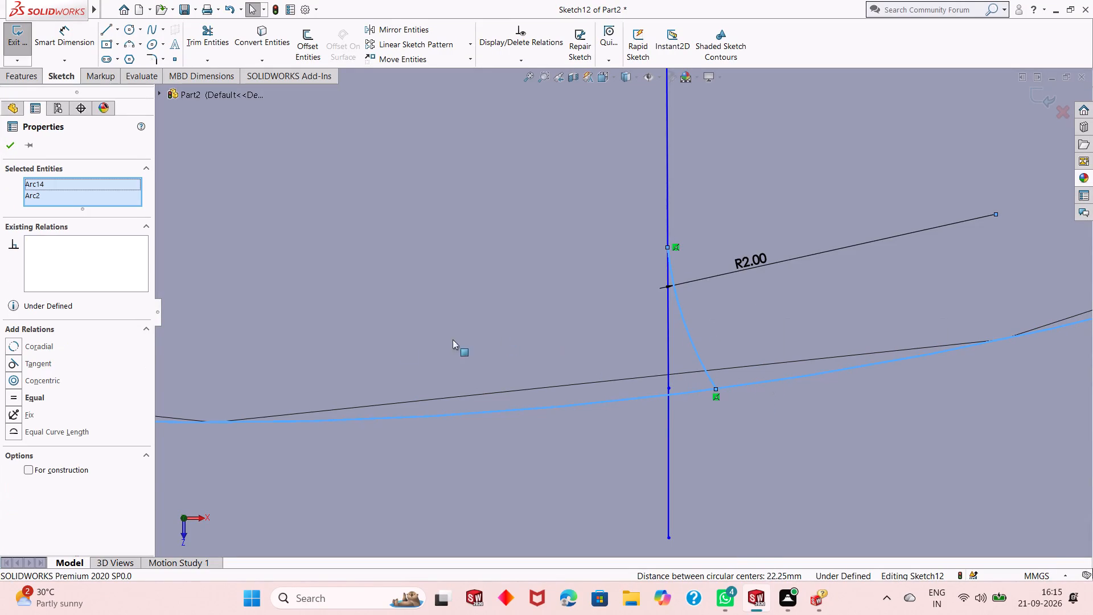
click(24, 361)
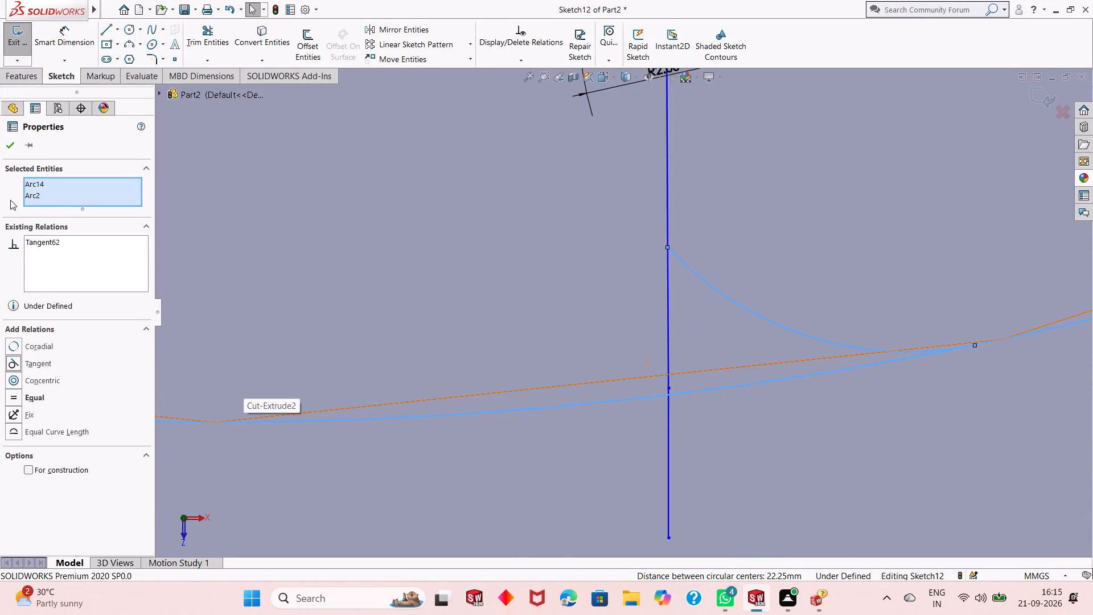
click(9, 153)
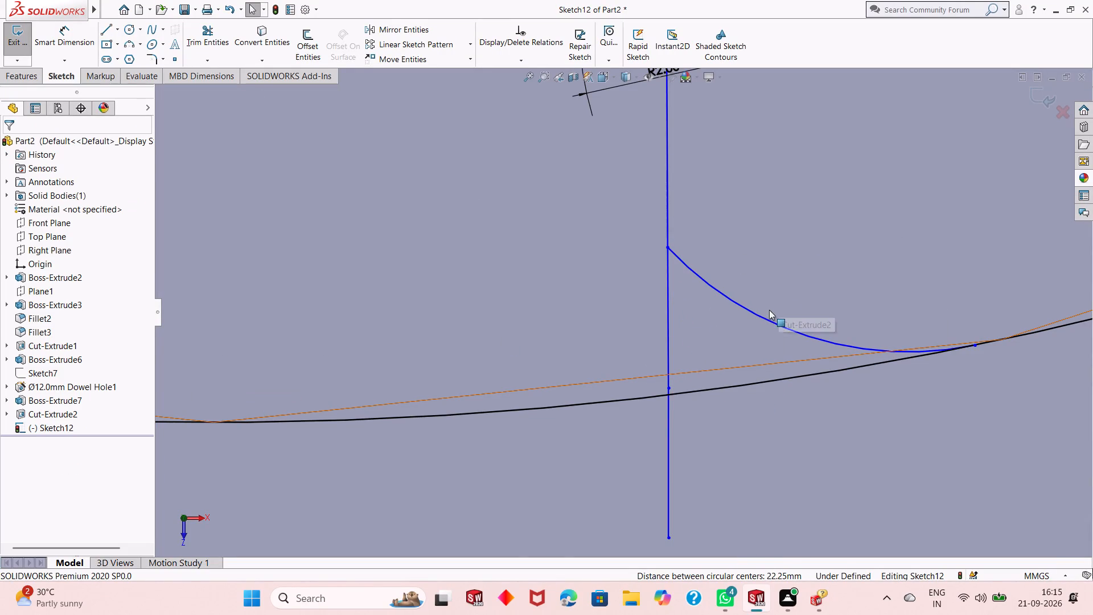
click(761, 319)
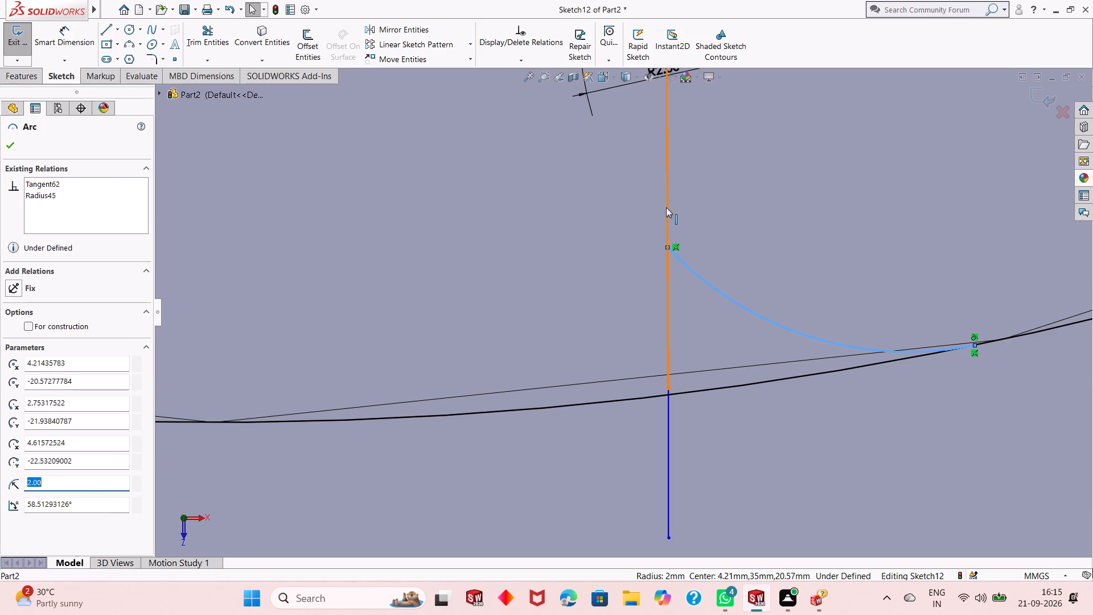
ctrl+click(666, 207)
click(18, 338)
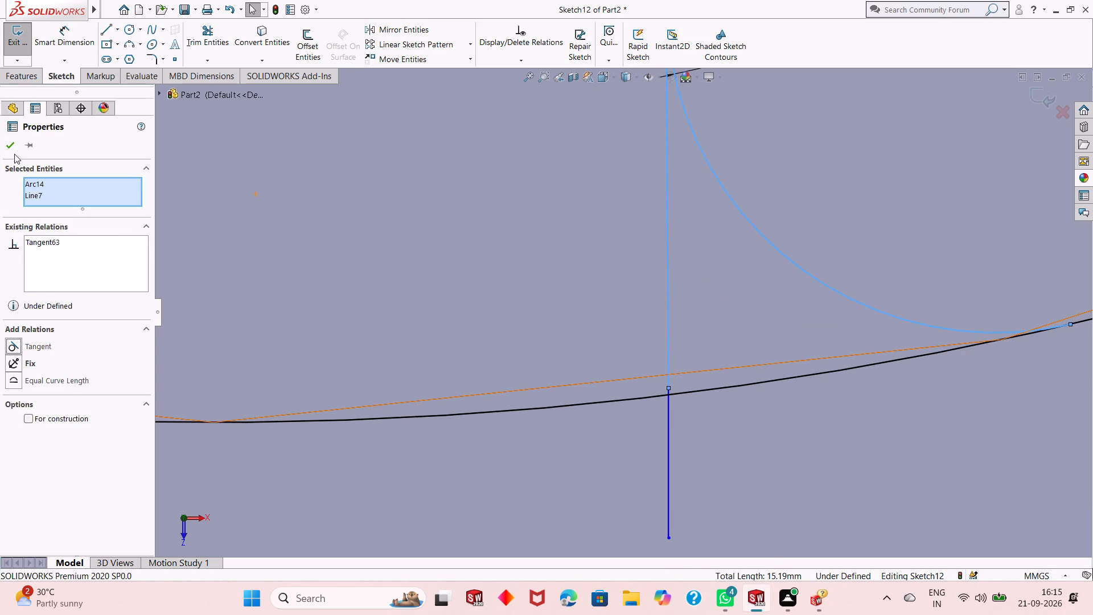
click(13, 143)
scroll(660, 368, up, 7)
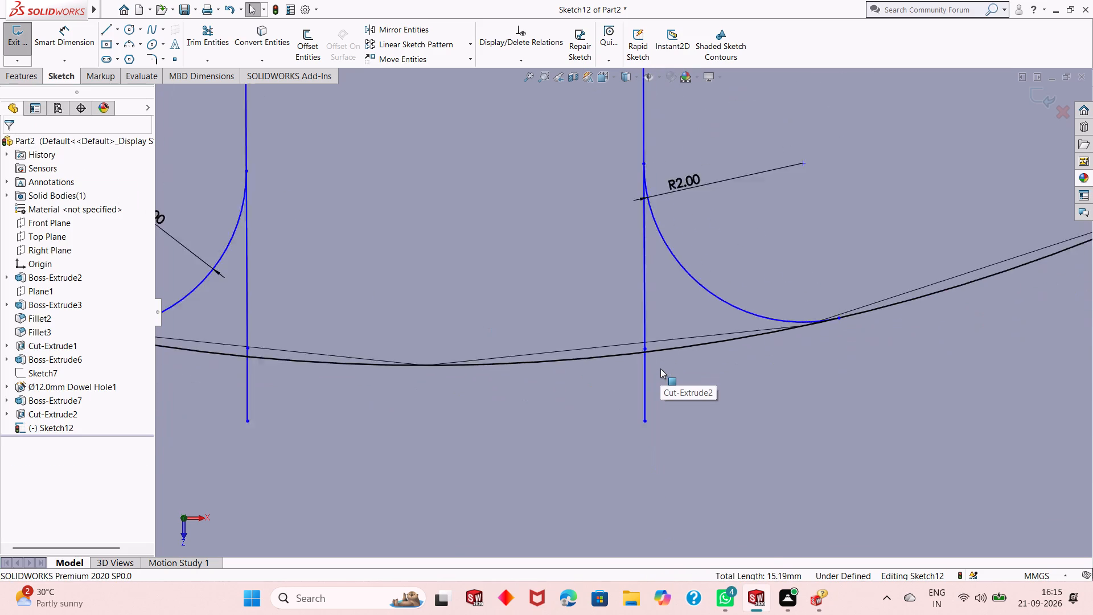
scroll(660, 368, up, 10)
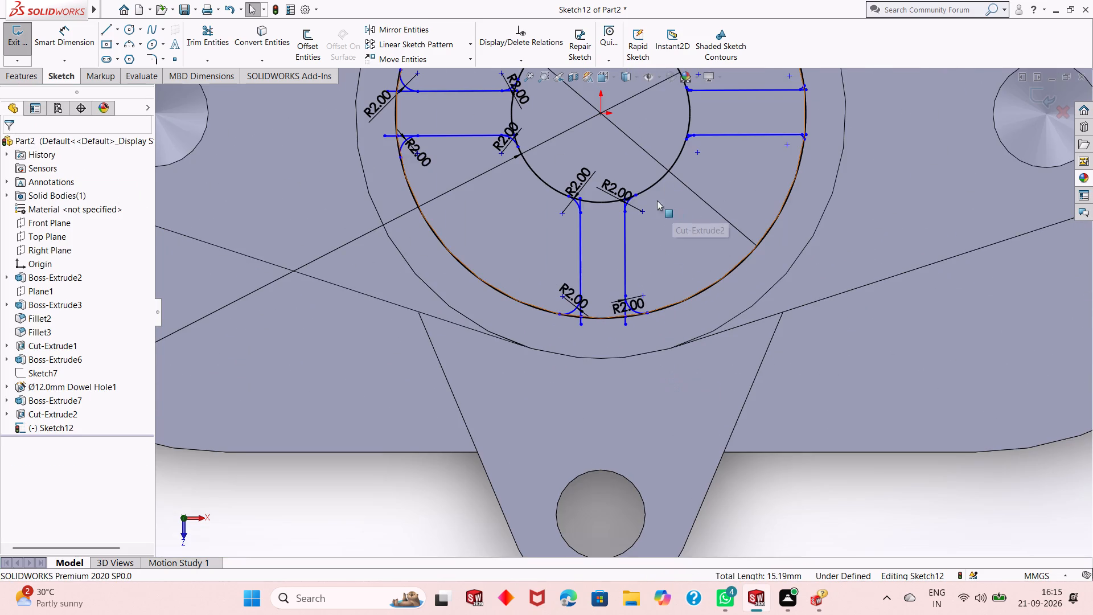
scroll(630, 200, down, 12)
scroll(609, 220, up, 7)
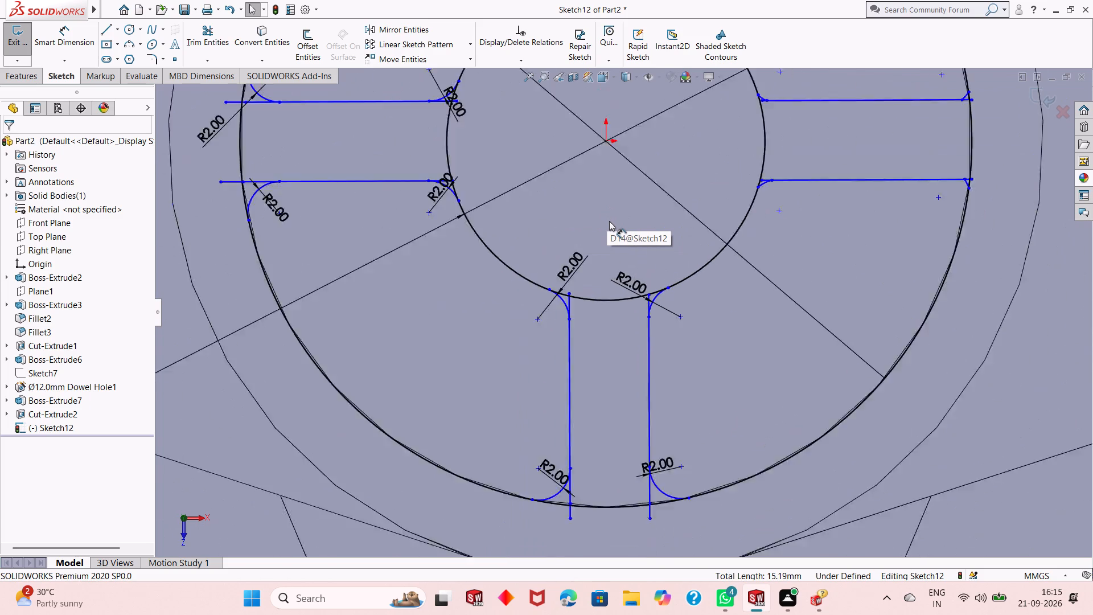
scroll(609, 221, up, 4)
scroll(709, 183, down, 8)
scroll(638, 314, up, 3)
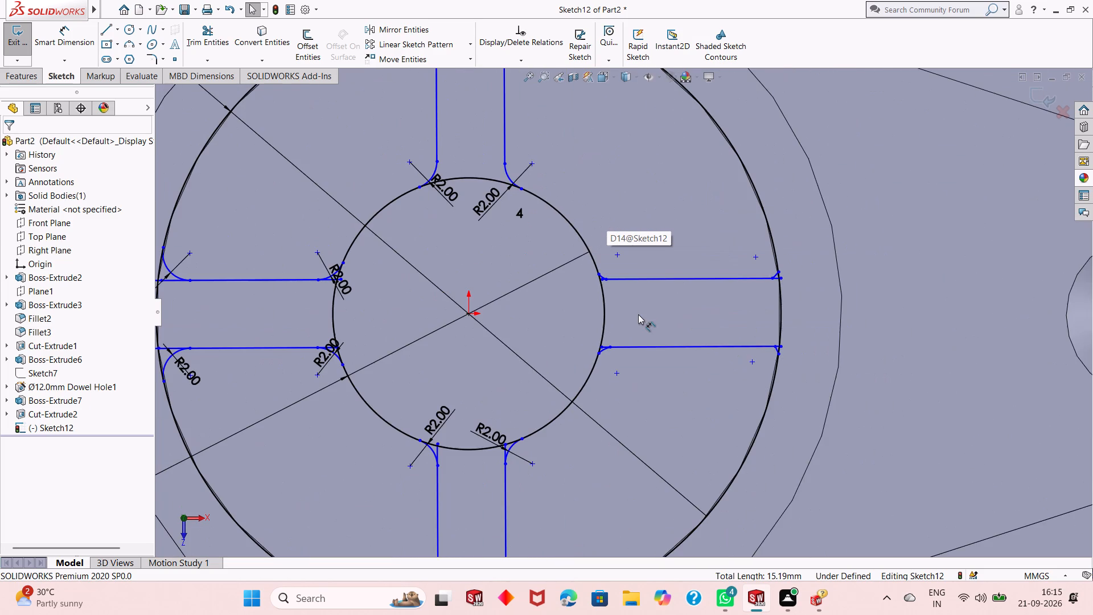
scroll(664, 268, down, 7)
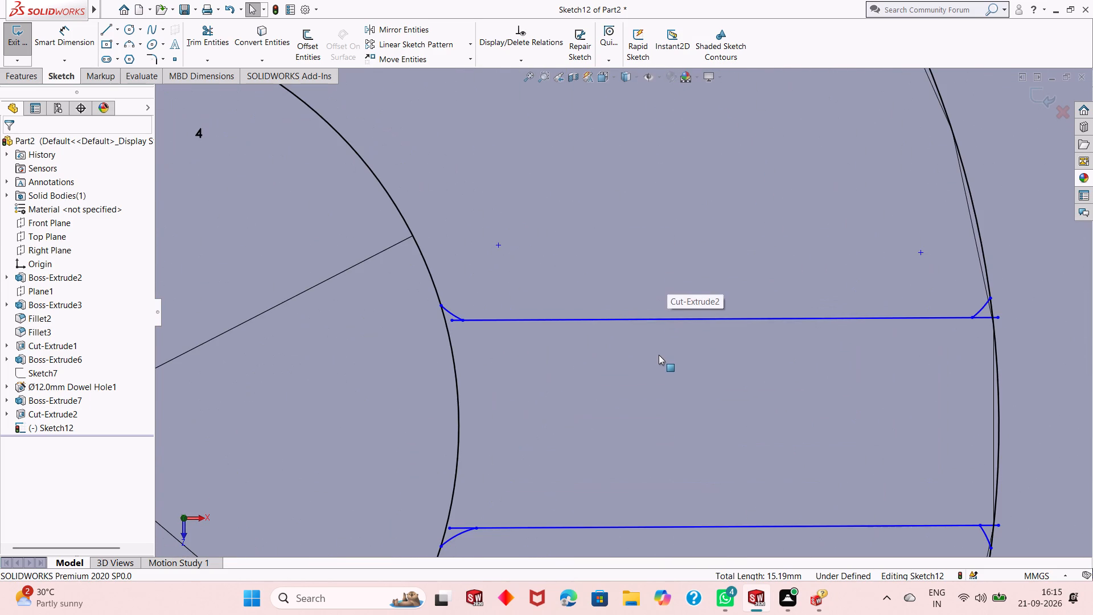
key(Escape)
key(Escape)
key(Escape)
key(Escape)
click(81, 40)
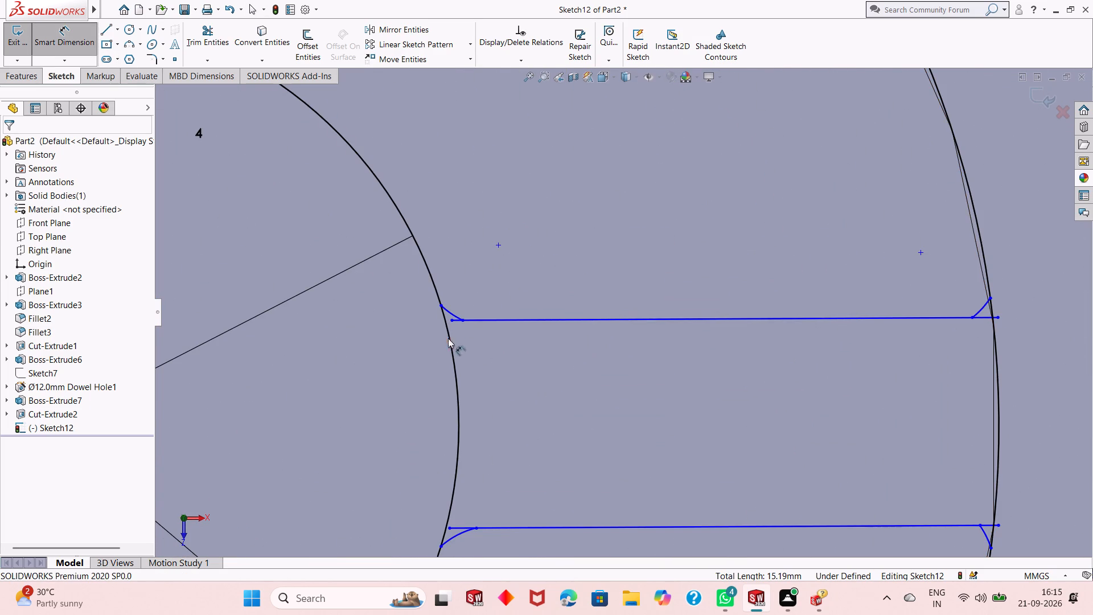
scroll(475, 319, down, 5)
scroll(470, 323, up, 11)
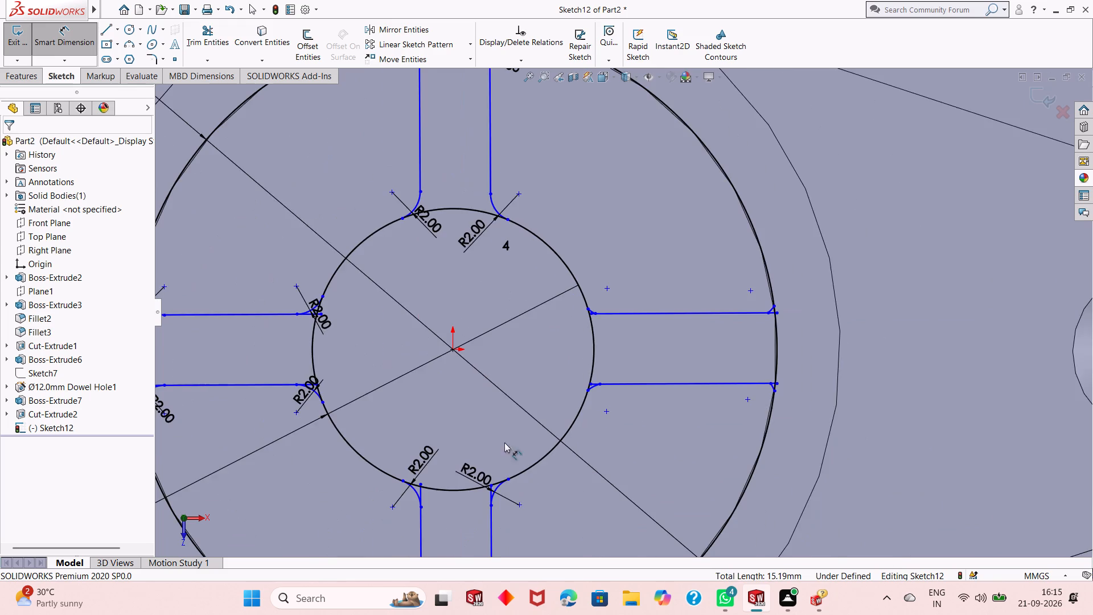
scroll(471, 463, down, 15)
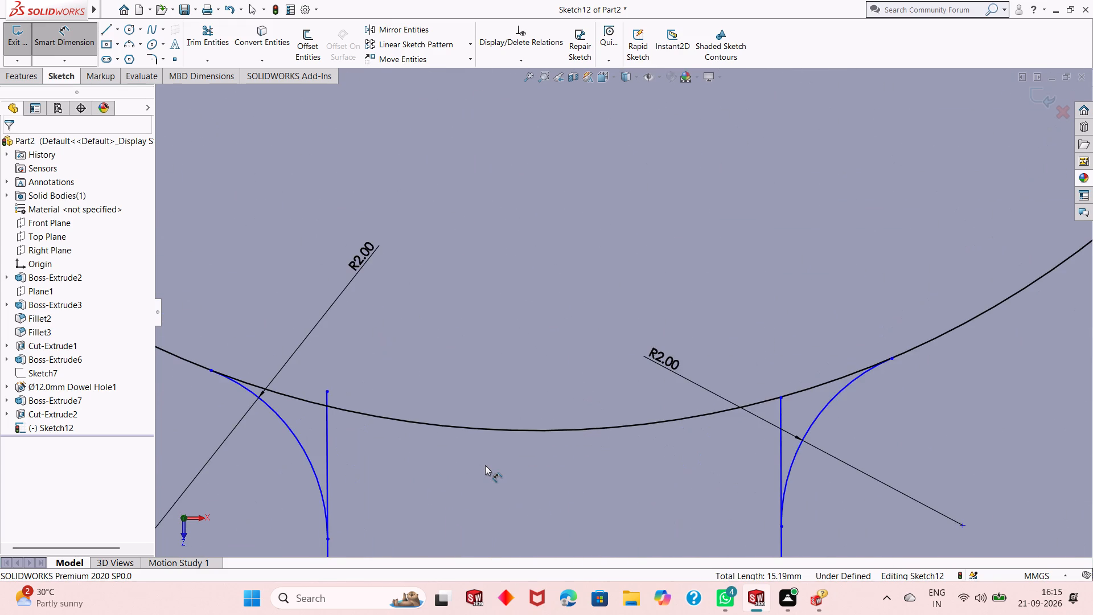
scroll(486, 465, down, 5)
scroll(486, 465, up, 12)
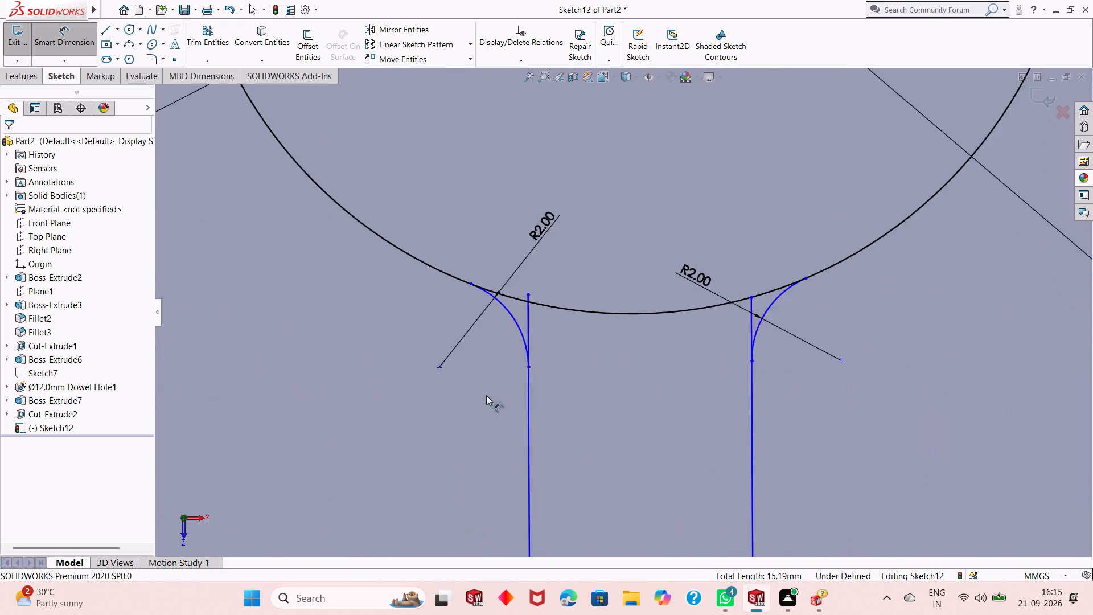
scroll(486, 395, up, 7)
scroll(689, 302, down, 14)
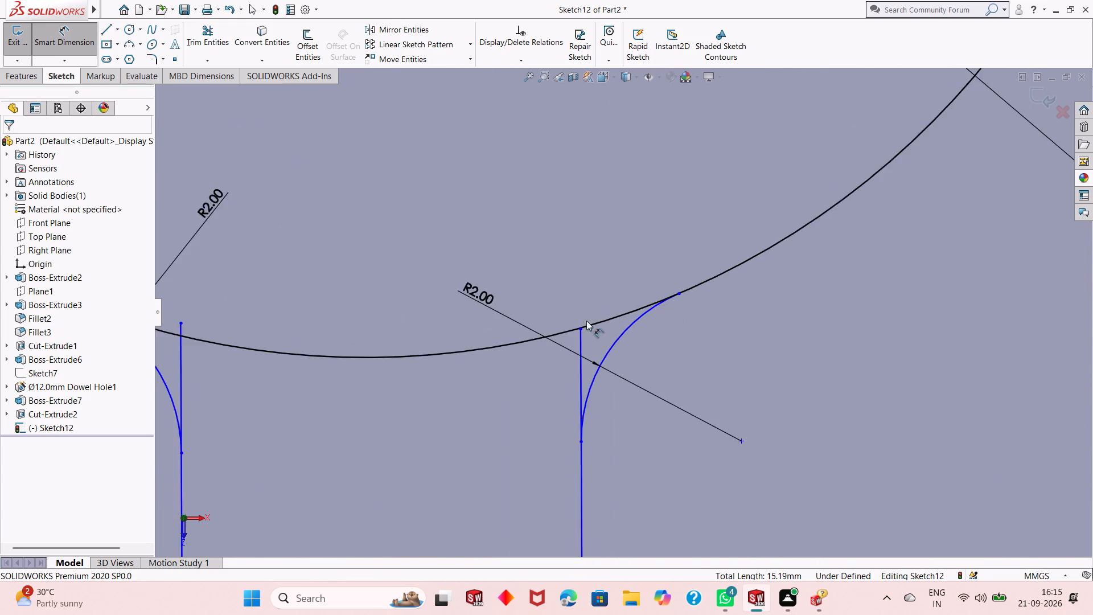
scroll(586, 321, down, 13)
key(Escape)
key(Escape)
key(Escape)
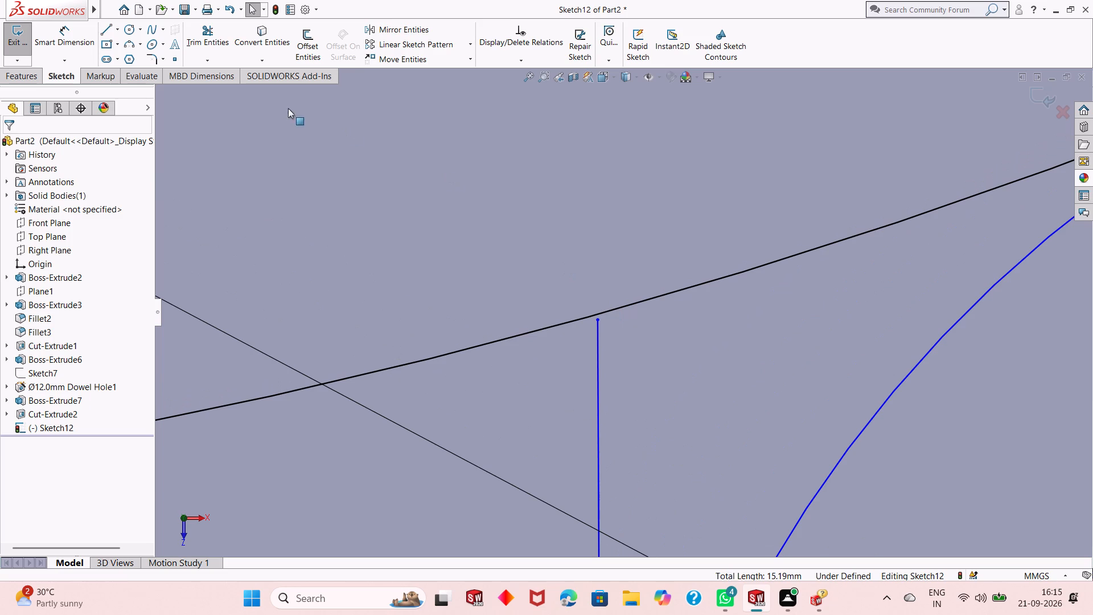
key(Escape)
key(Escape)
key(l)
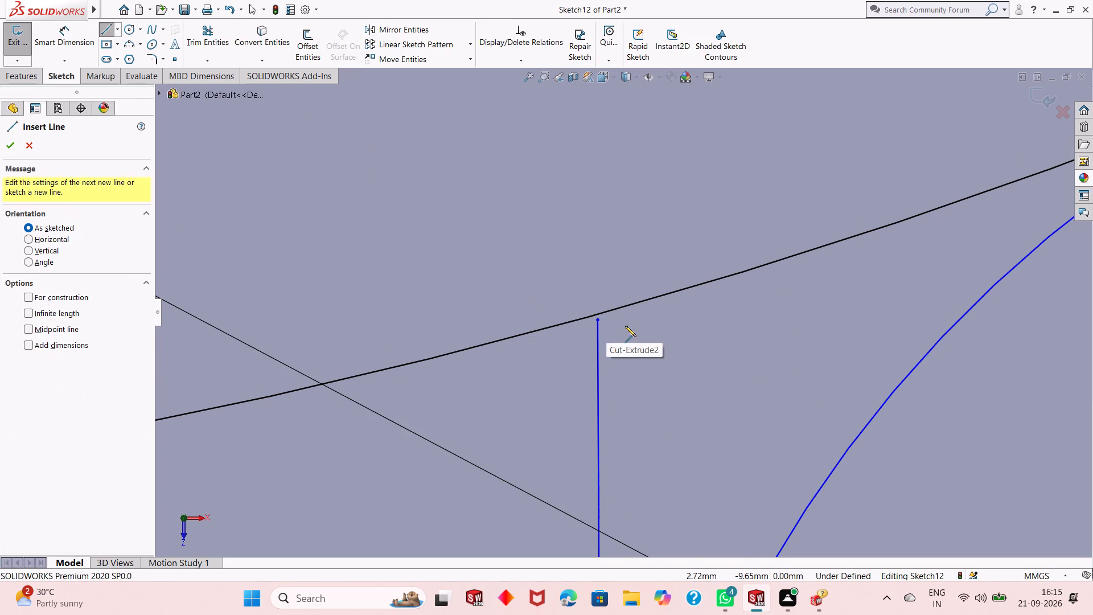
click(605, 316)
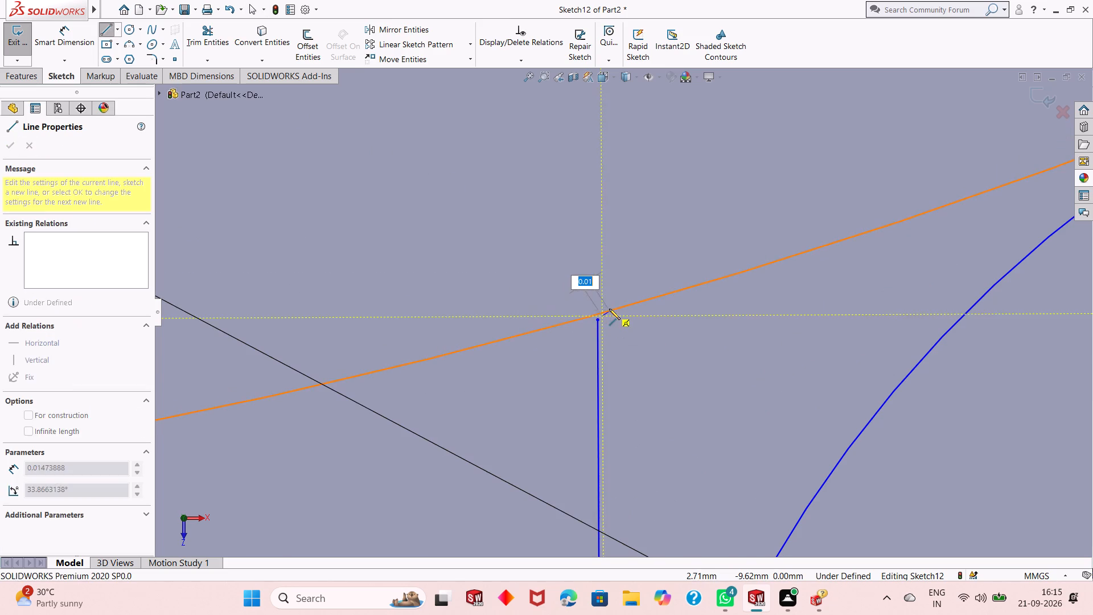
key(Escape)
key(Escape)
Extend the bottom rib's right side line past the 20 mm circle with a vertical line about 0.04 mm long from its inner end.
key(l)
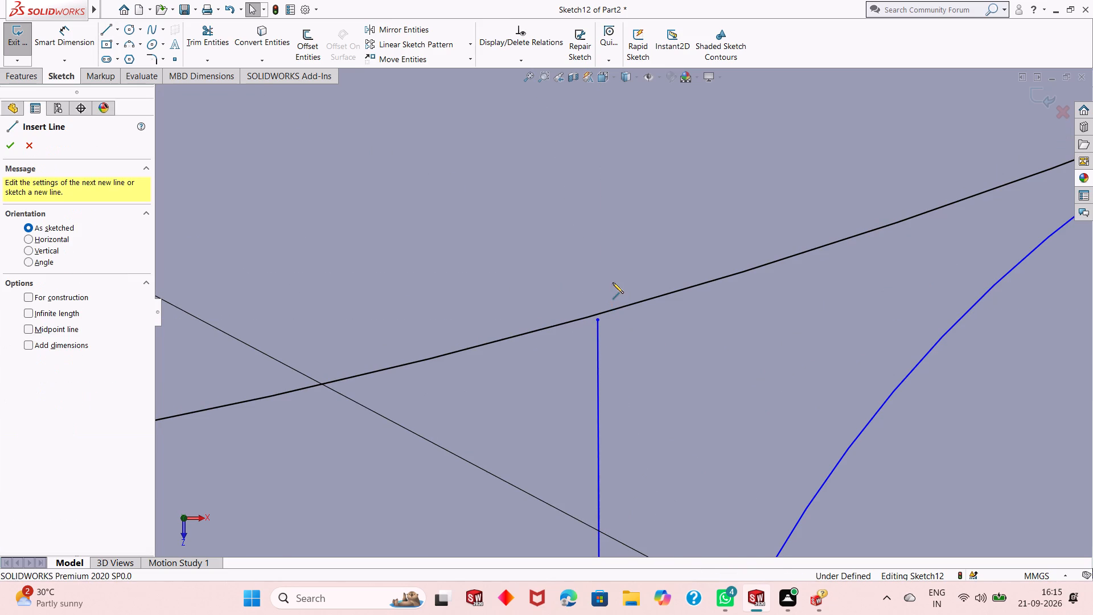
click(601, 321)
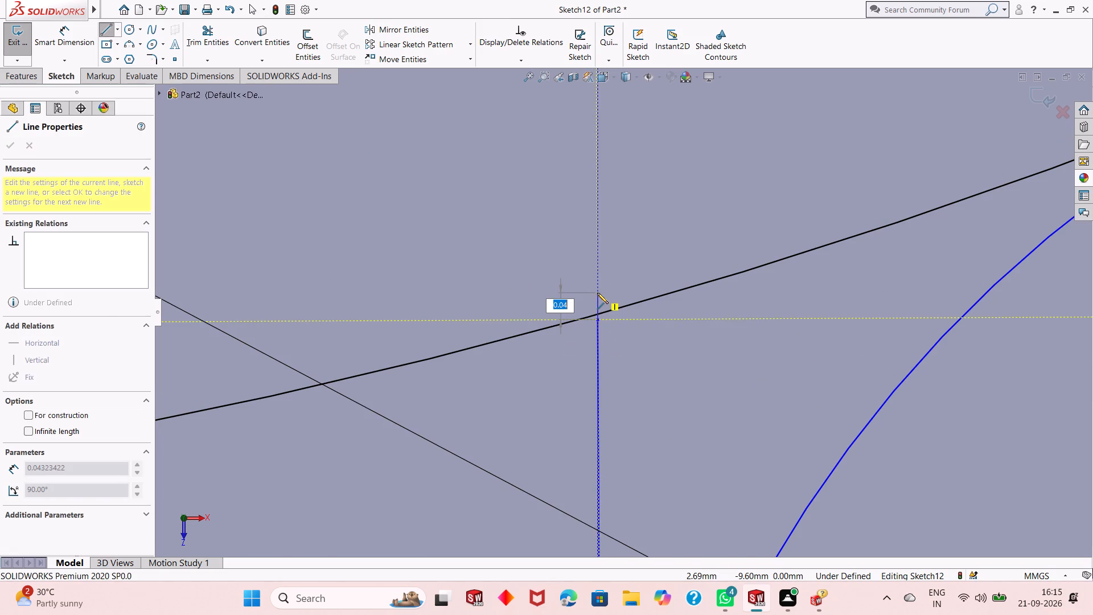
click(597, 293)
key(Escape)
key(Escape)
key(Escape)
key(Escape)
scroll(619, 362, up, 6)
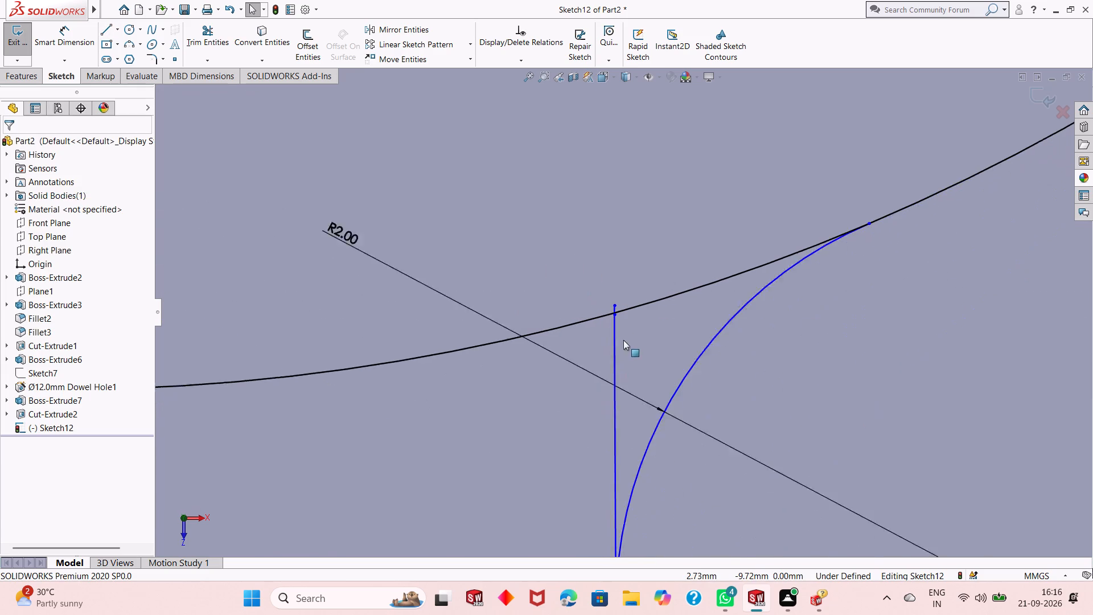
scroll(623, 340, up, 1)
scroll(613, 326, down, 6)
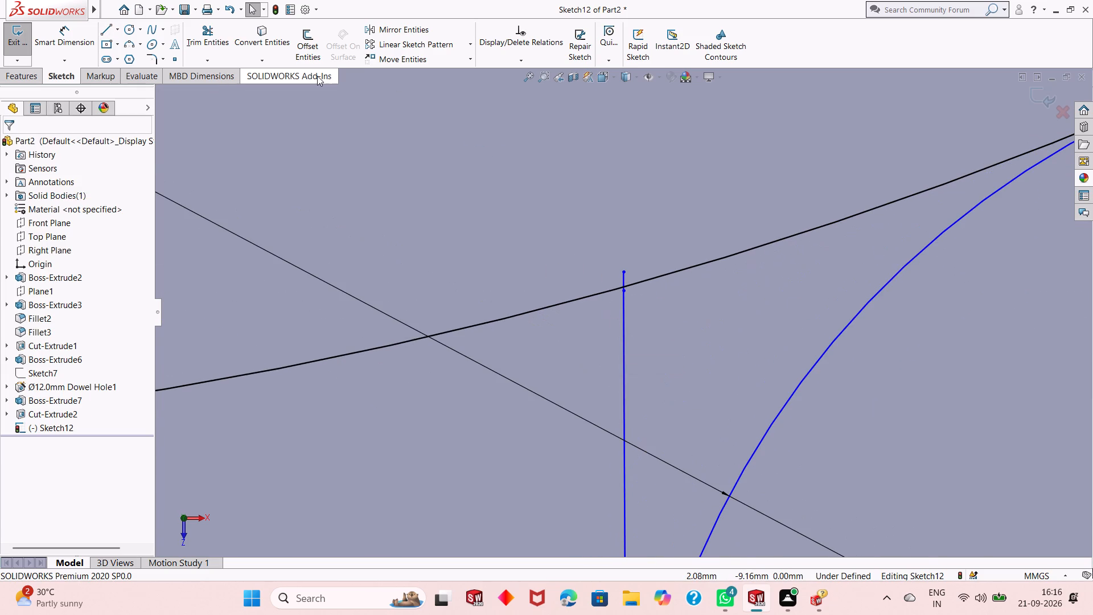
Trim the ends of the bottom rib's two side lines that project inside the 20 mm circle.
click(206, 37)
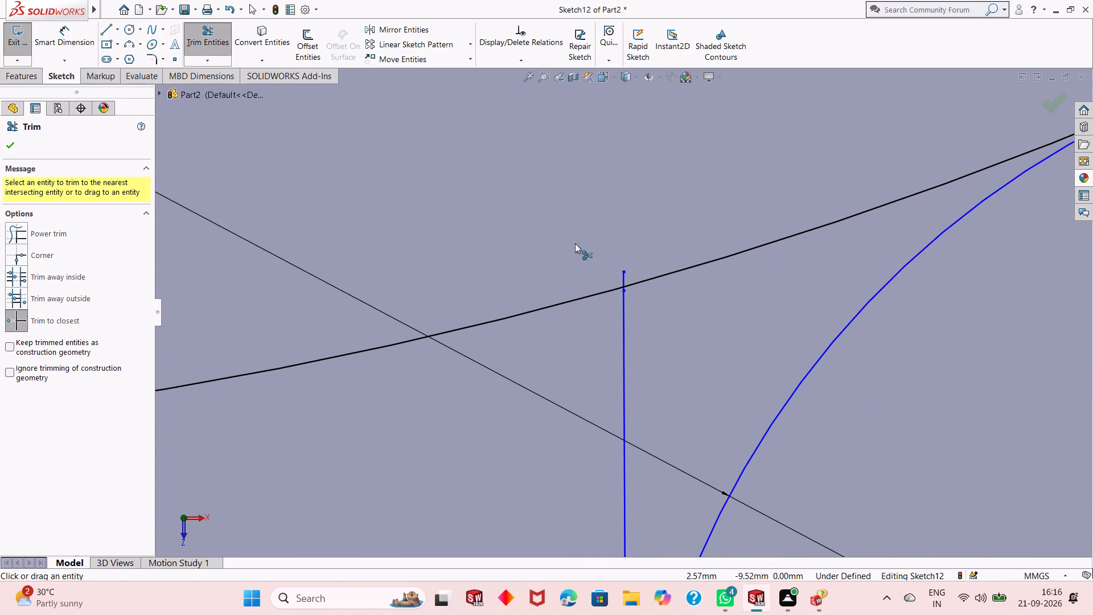
scroll(616, 271, down, 5)
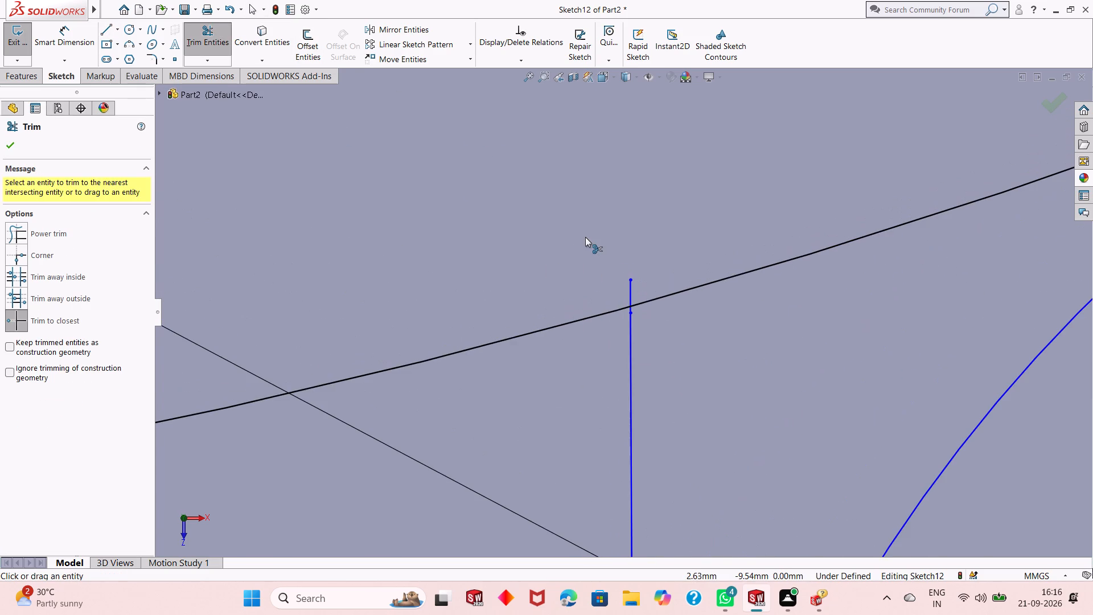
click(632, 285)
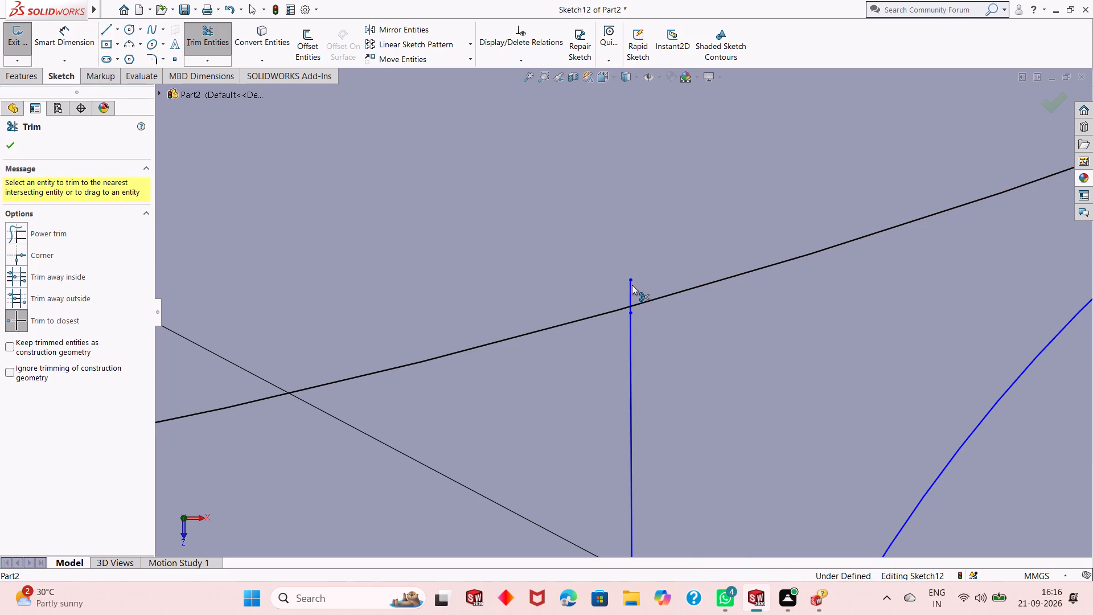
scroll(470, 347, up, 14)
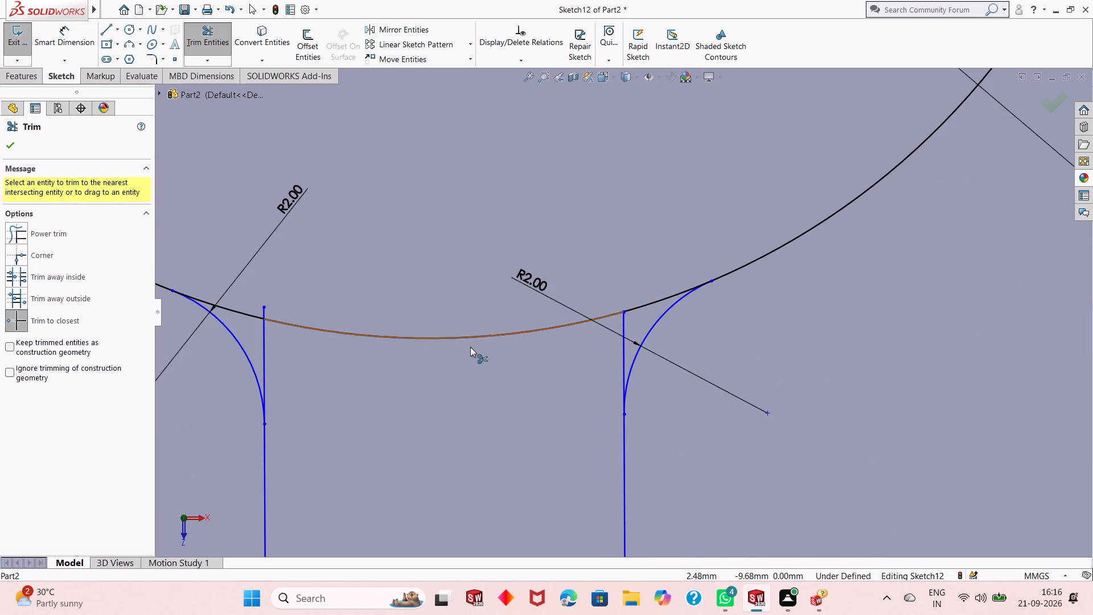
click(266, 309)
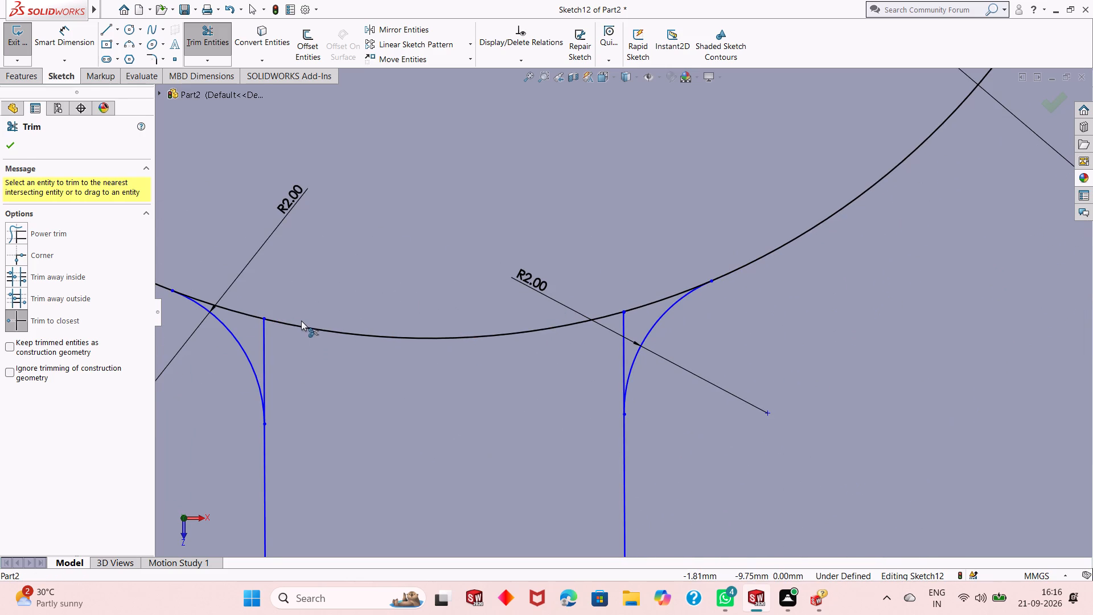
key(Escape)
key(Escape)
key(Escape)
scroll(302, 321, up, 9)
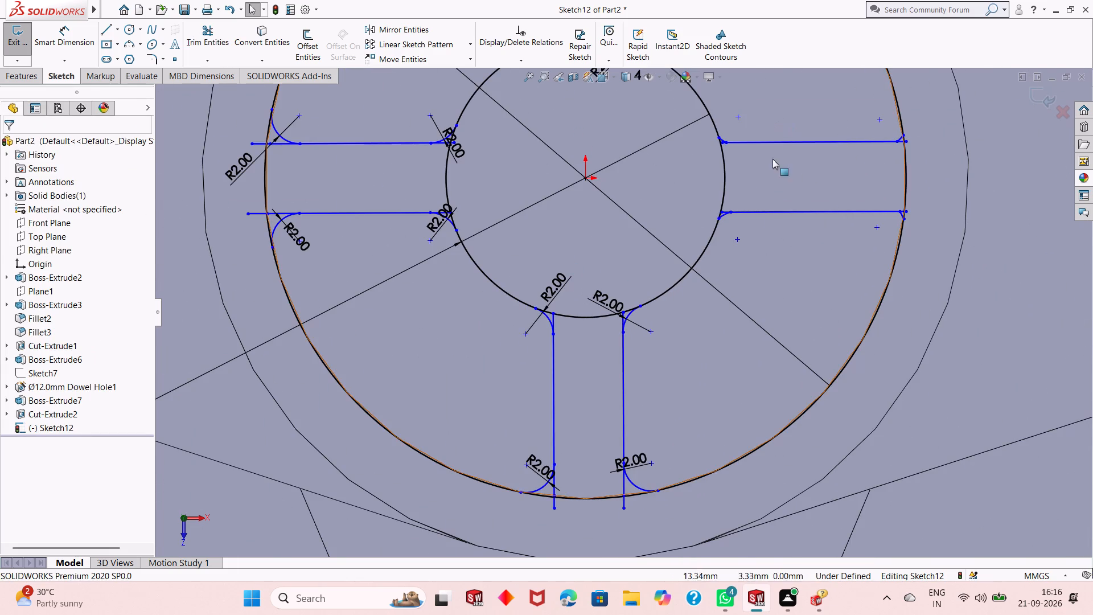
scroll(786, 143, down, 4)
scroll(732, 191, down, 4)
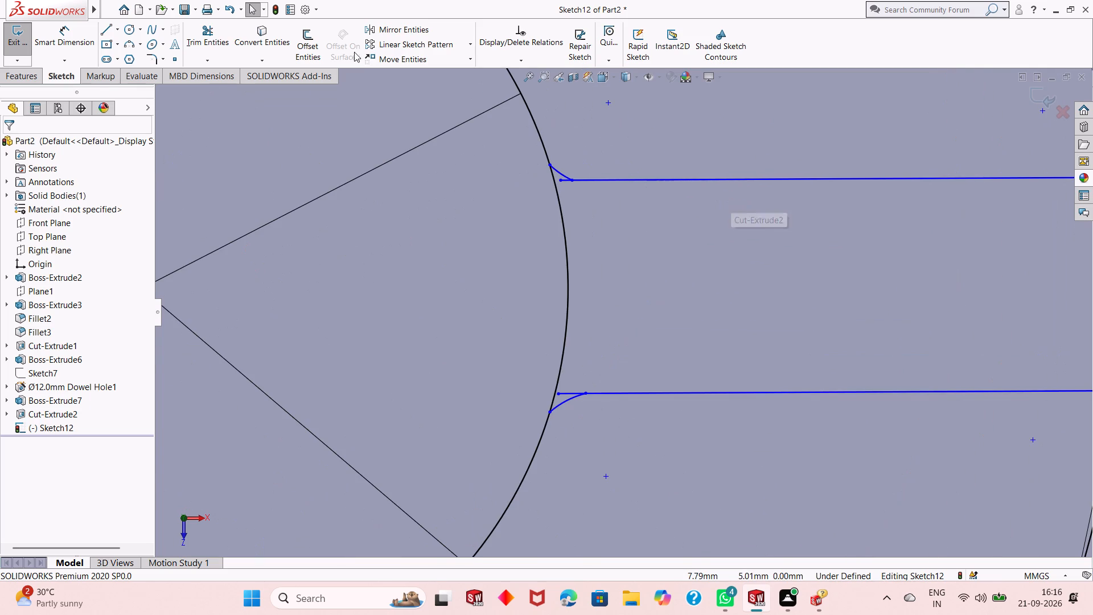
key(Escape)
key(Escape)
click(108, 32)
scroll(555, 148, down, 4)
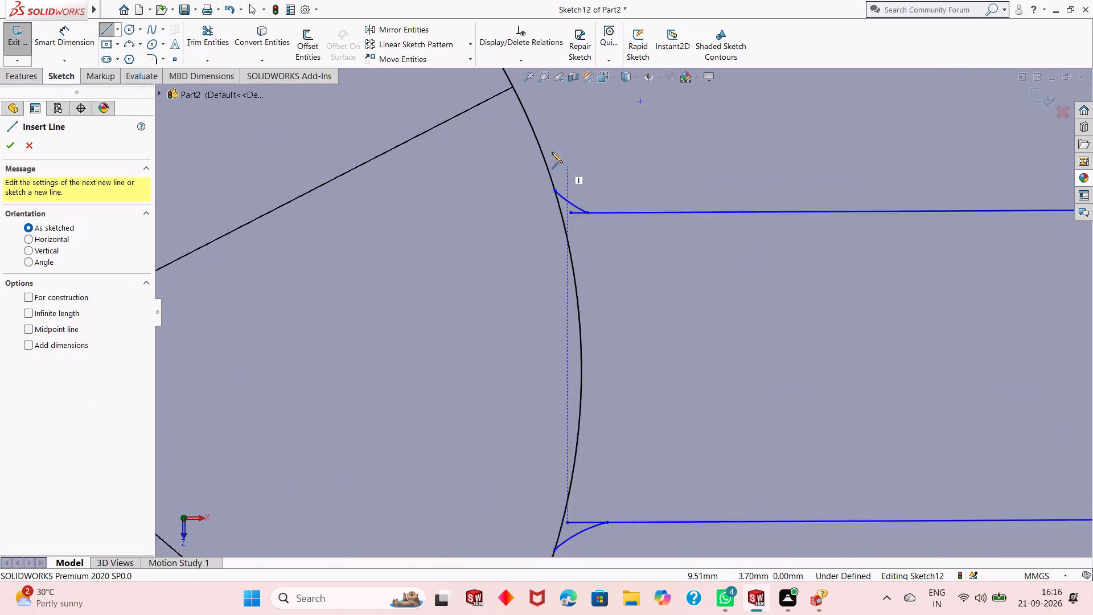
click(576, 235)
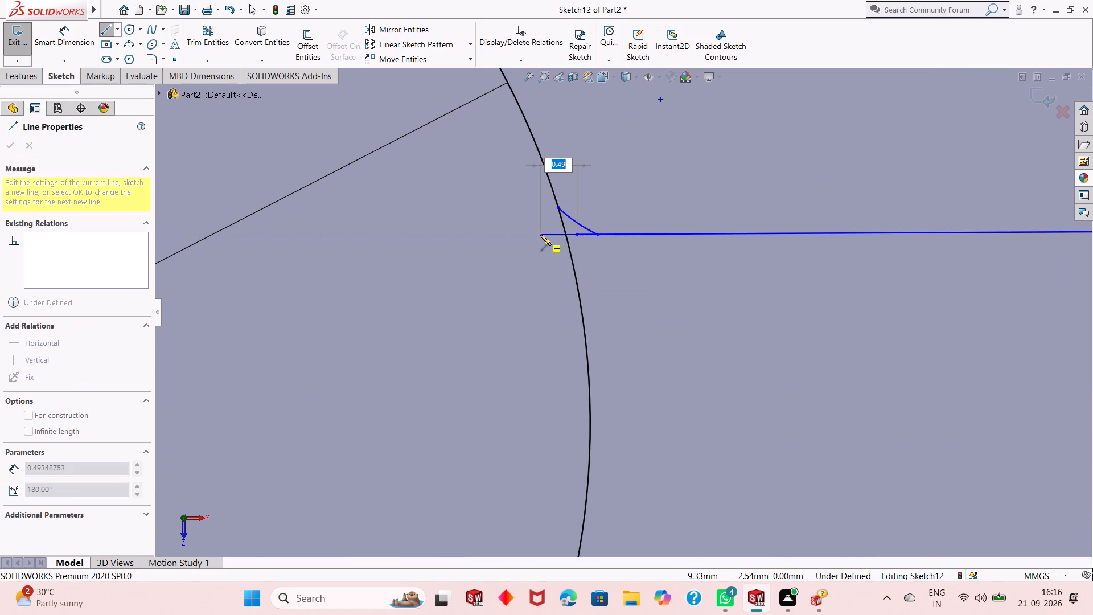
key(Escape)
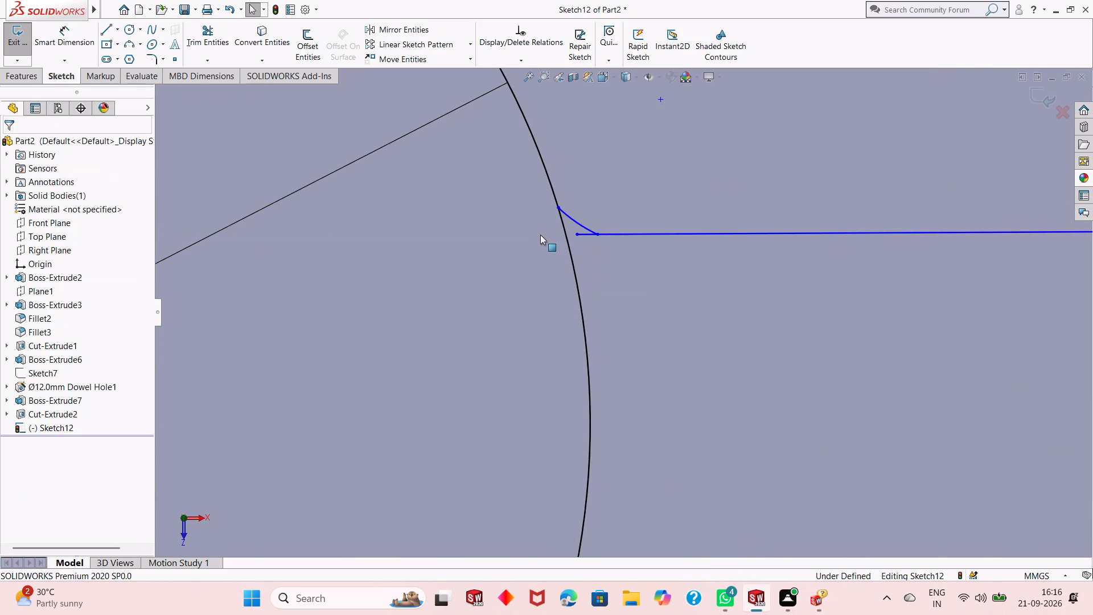
Extend the right rib's upper side line past the 20 mm circle with a horizontal line about 0.46 mm long from its inner end.
key(l)
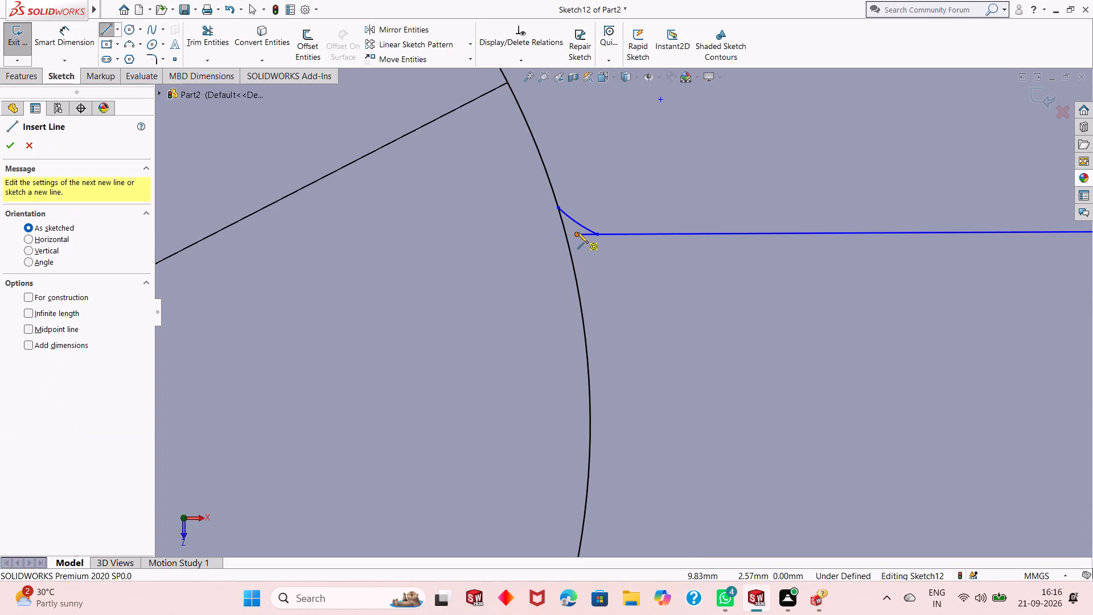
click(577, 232)
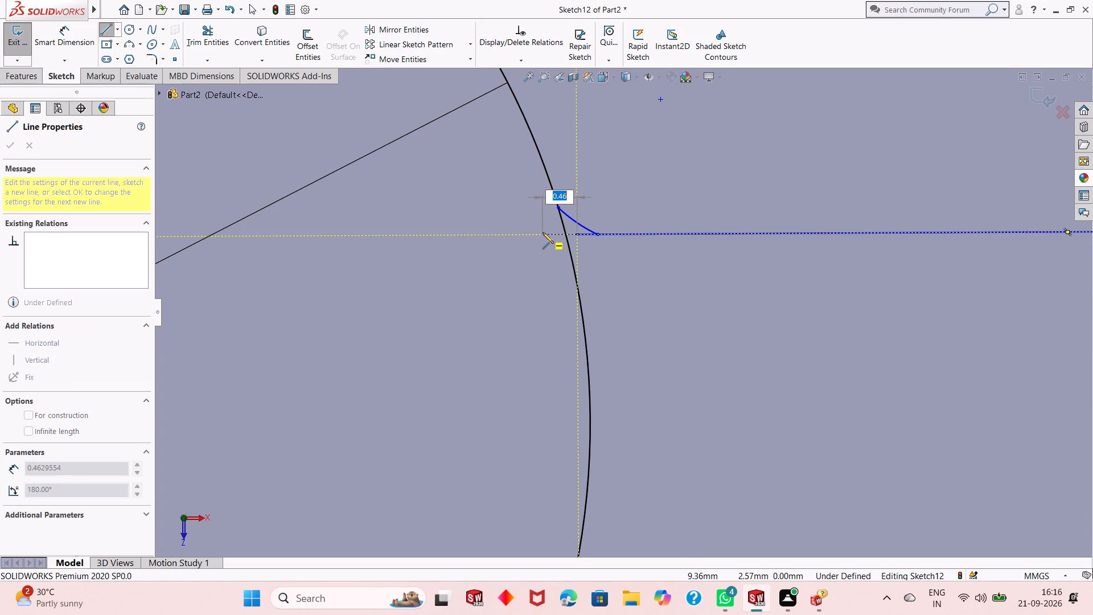
click(543, 232)
key(Escape)
Extend the right rib's lower side line past the 20 mm circle with a horizontal line about 0.31 mm long from its inner end.
scroll(554, 244, up, 6)
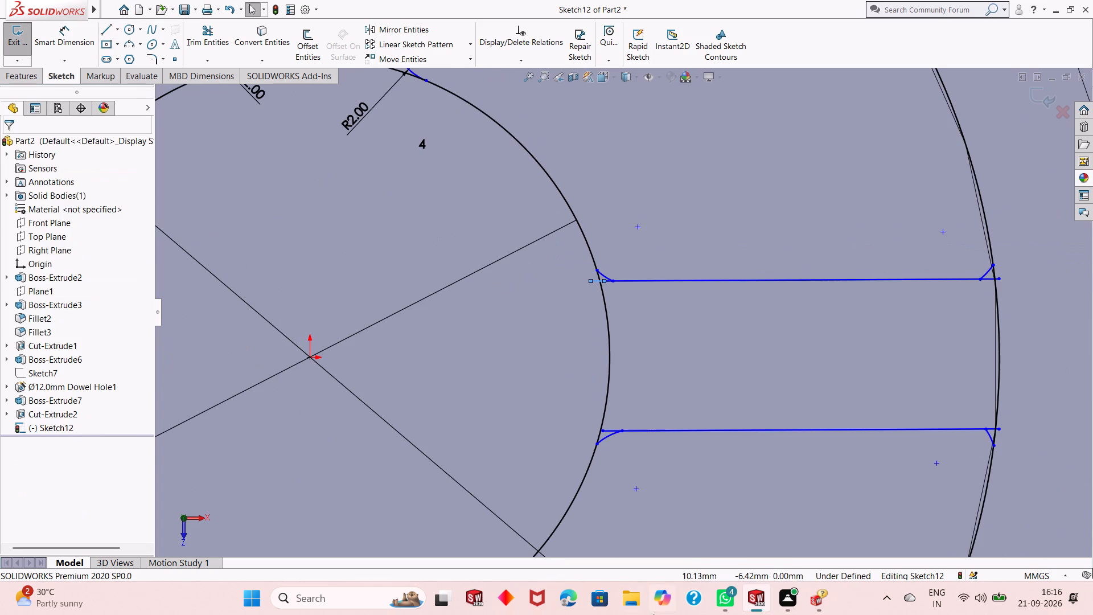
scroll(602, 436, down, 8)
key(Escape)
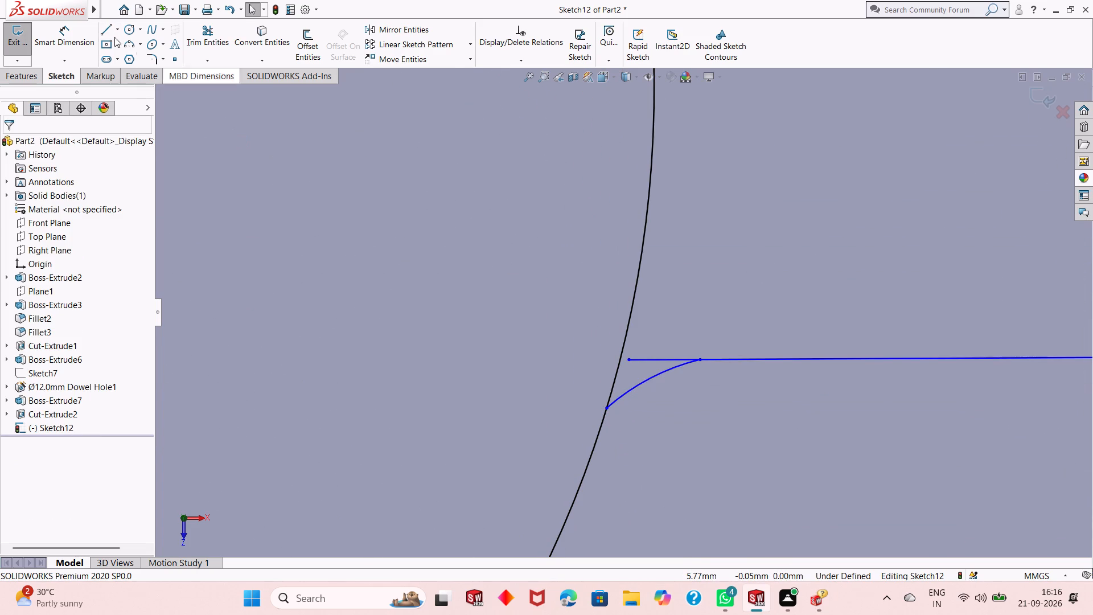
click(104, 25)
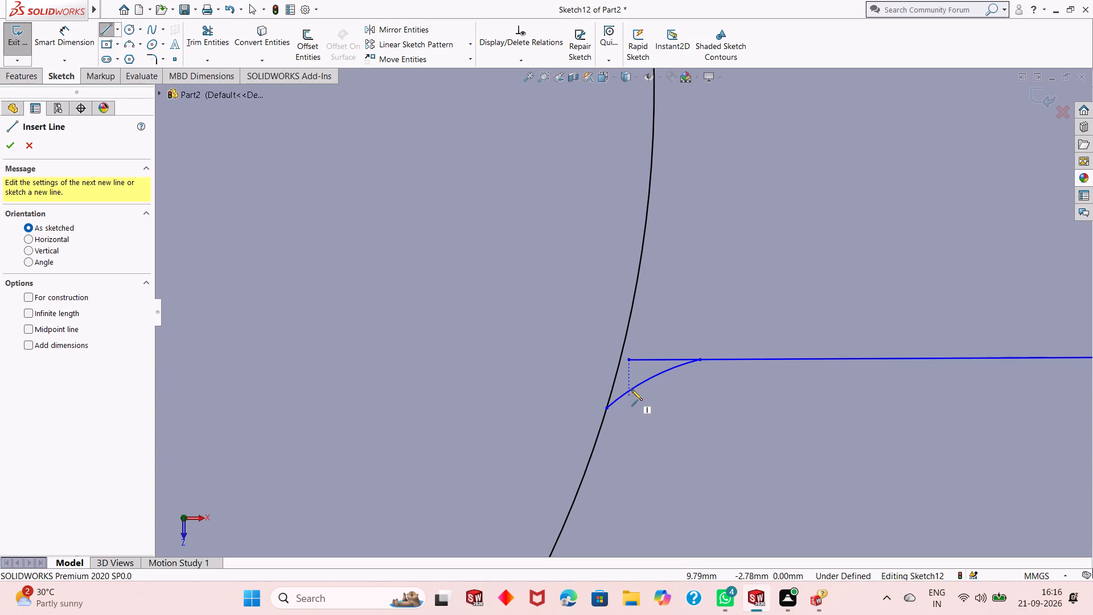
click(627, 358)
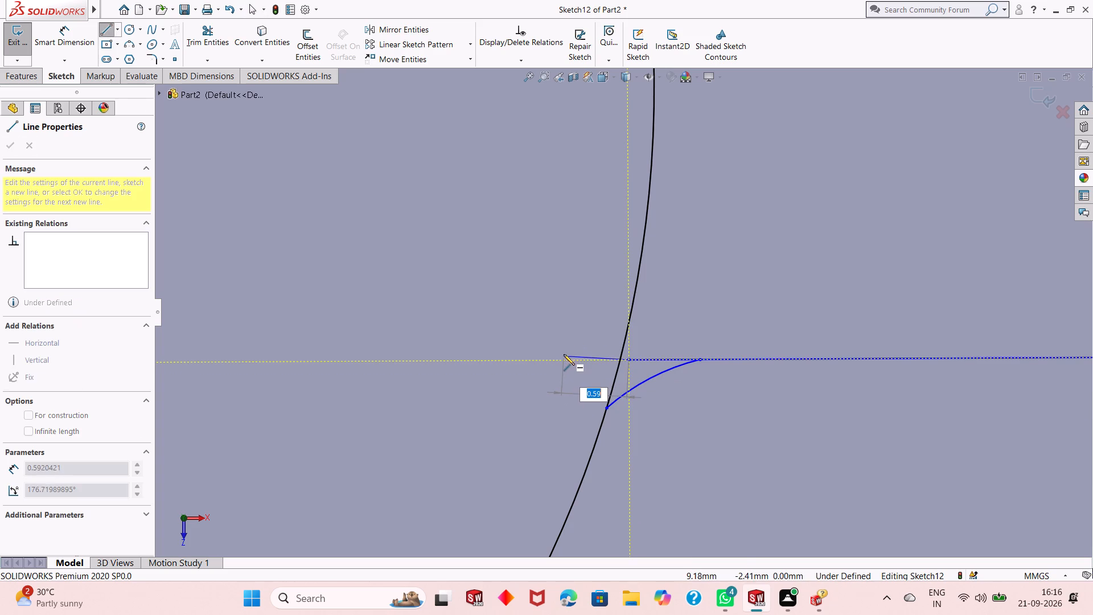
click(595, 359)
key(Escape)
key(Escape)
key(Escape)
Dimension the right rib's upper and lower inner corner arcs at the 20 mm circle with a 2 mm radius each.
scroll(595, 359, up, 10)
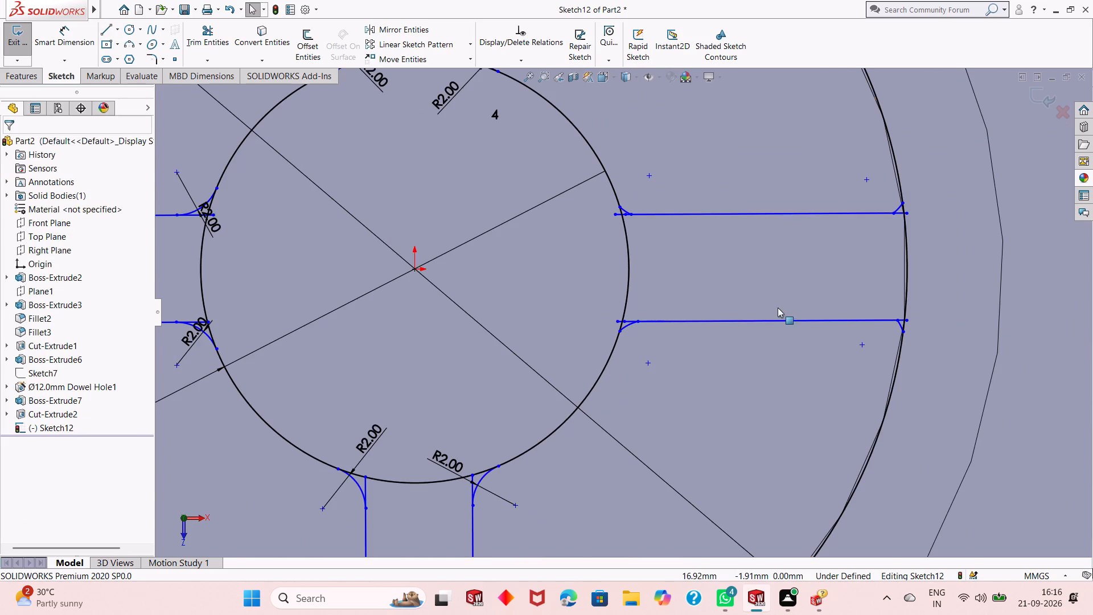
scroll(638, 246, down, 3)
scroll(638, 246, up, 2)
scroll(638, 246, down, 3)
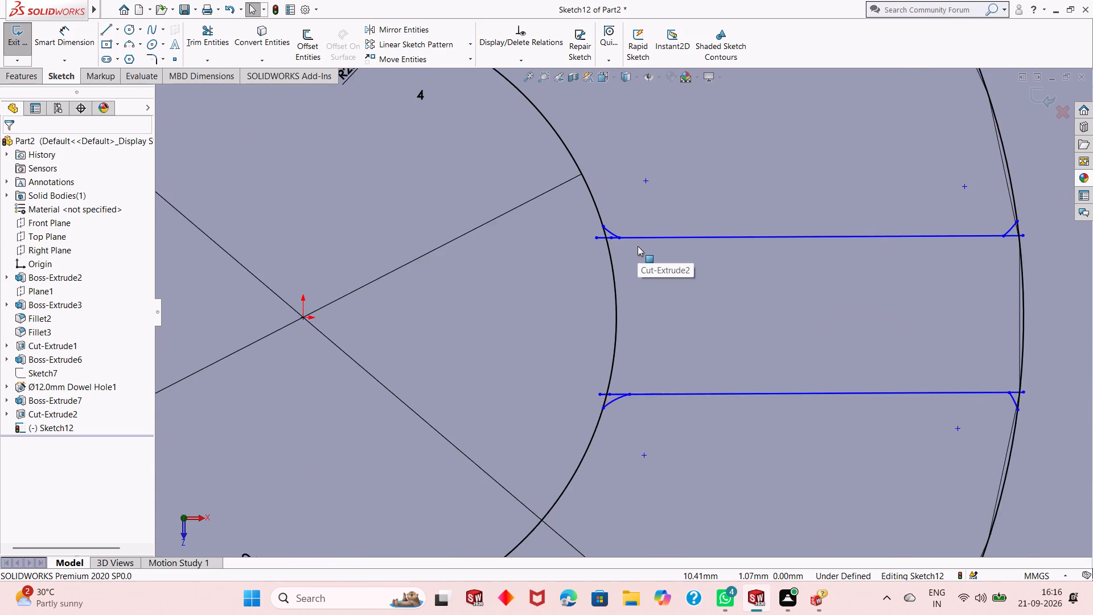
click(69, 46)
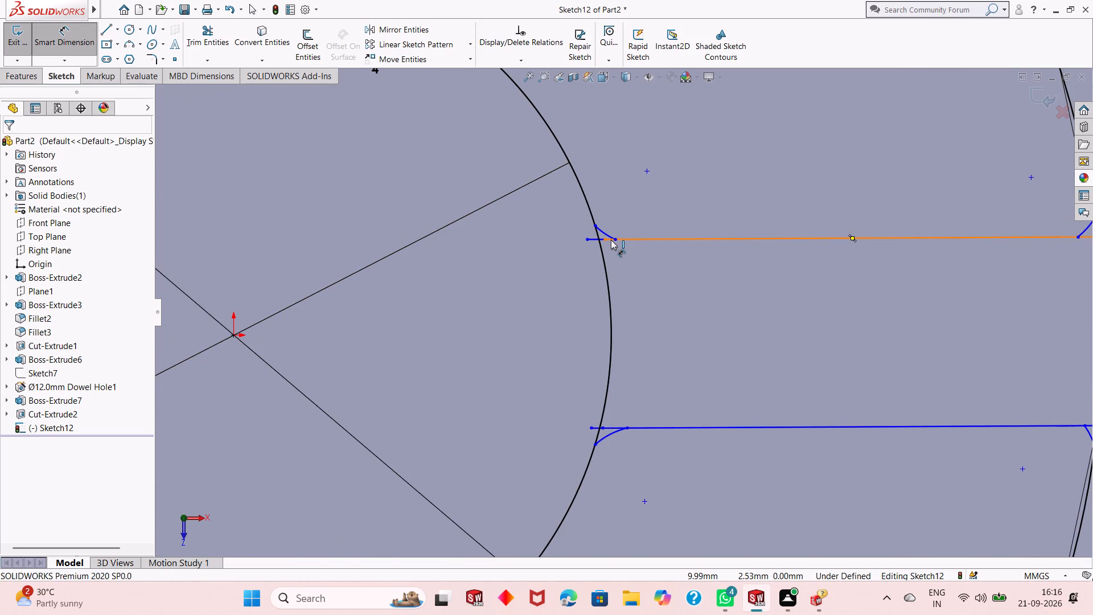
scroll(611, 240, down, 4)
click(608, 247)
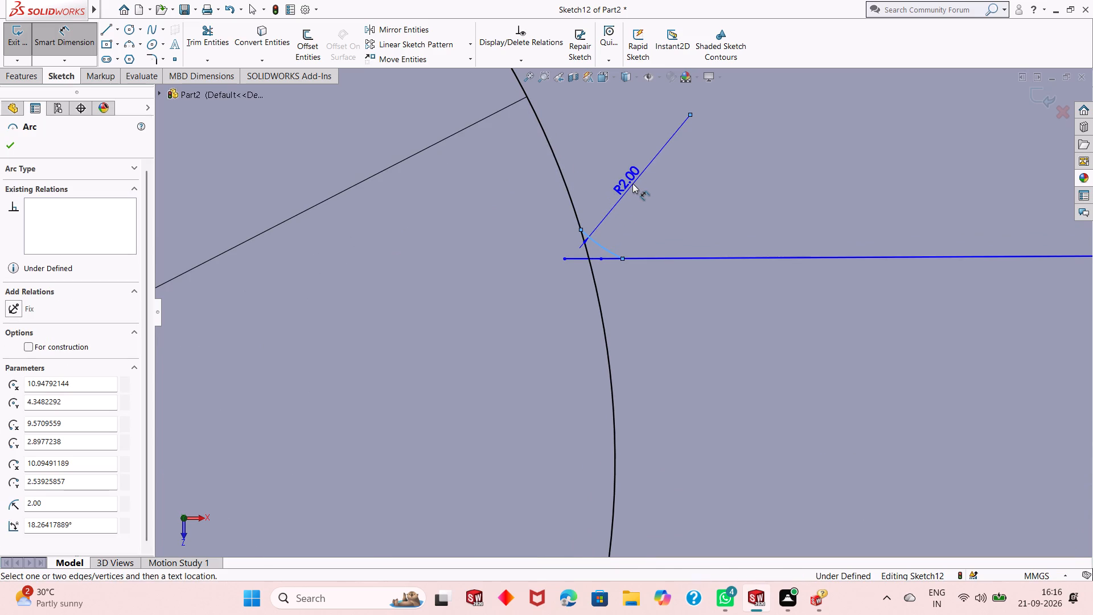
click(636, 190)
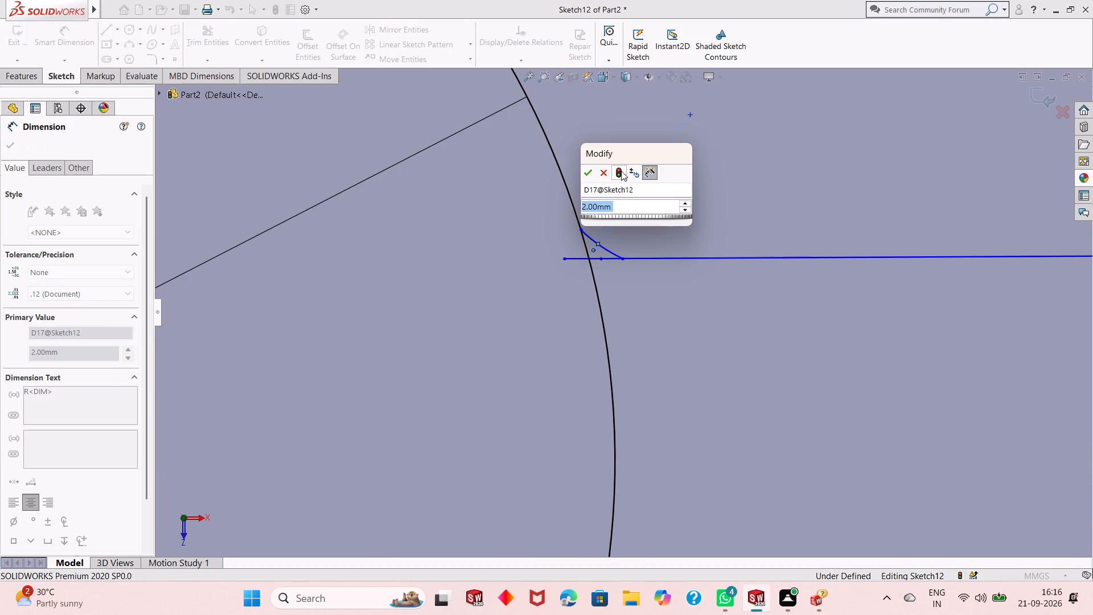
click(591, 174)
scroll(569, 345, up, 12)
scroll(642, 397, down, 9)
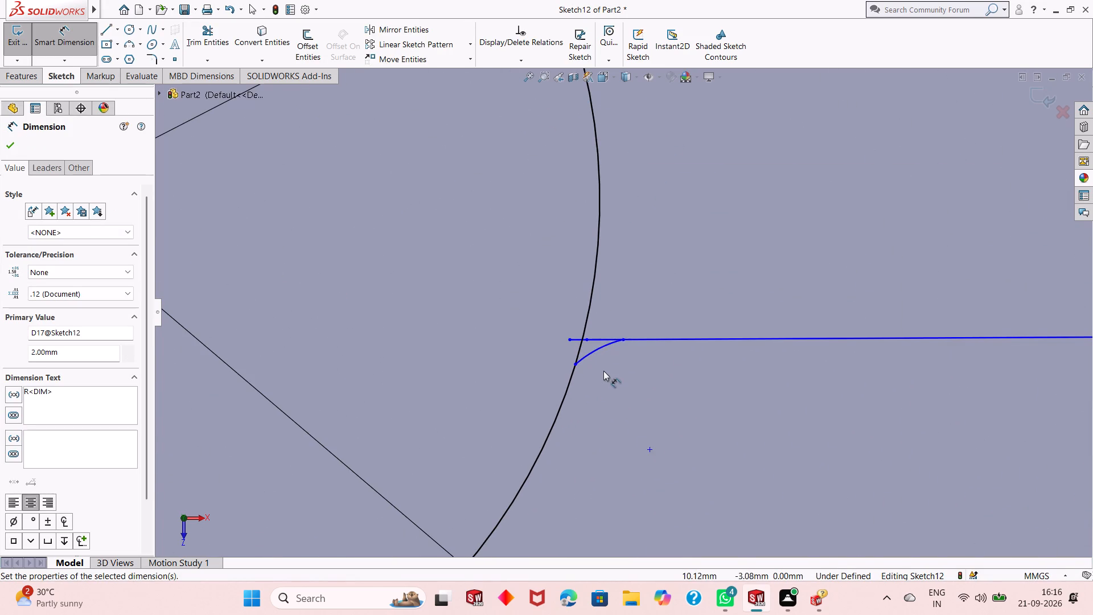
click(604, 347)
click(609, 405)
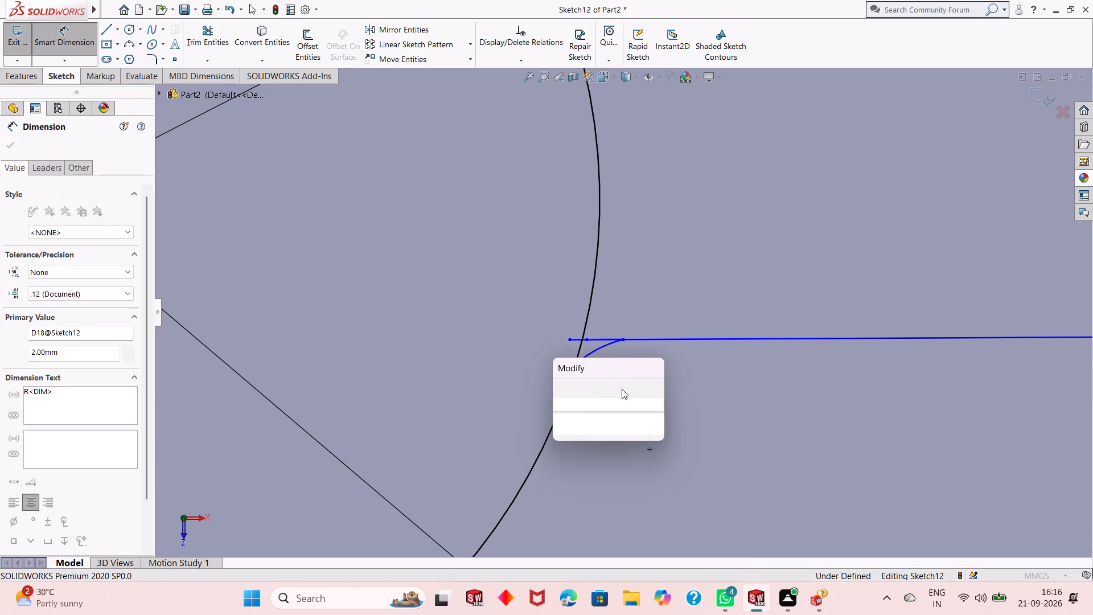
click(557, 390)
Dimension the right rib's upper and lower outer corner arcs at the outer circle with a 2 mm radius each.
scroll(566, 380, up, 7)
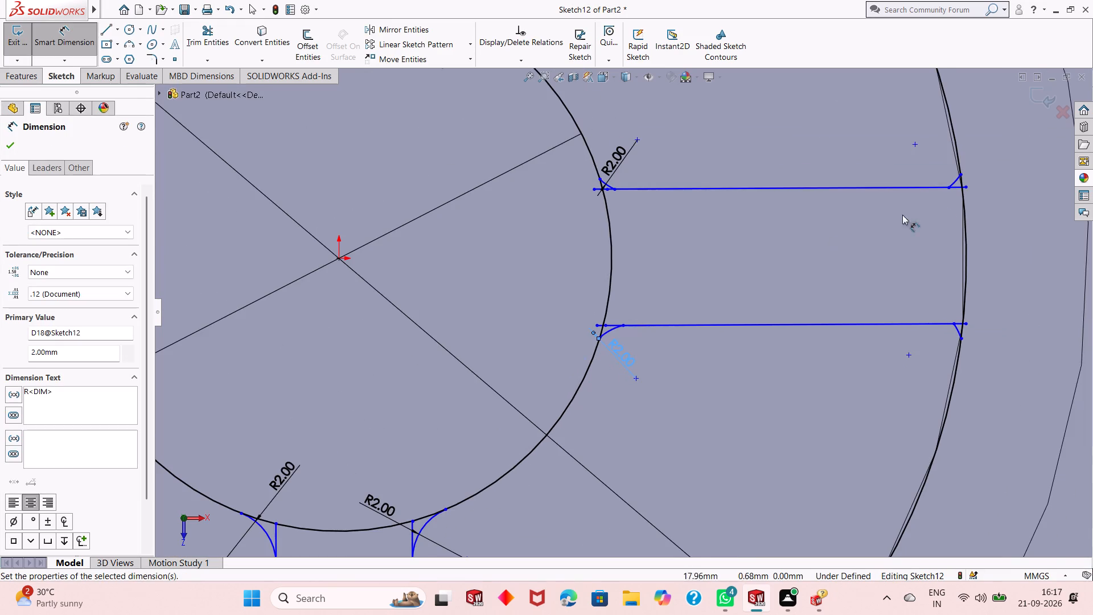
scroll(994, 194, down, 5)
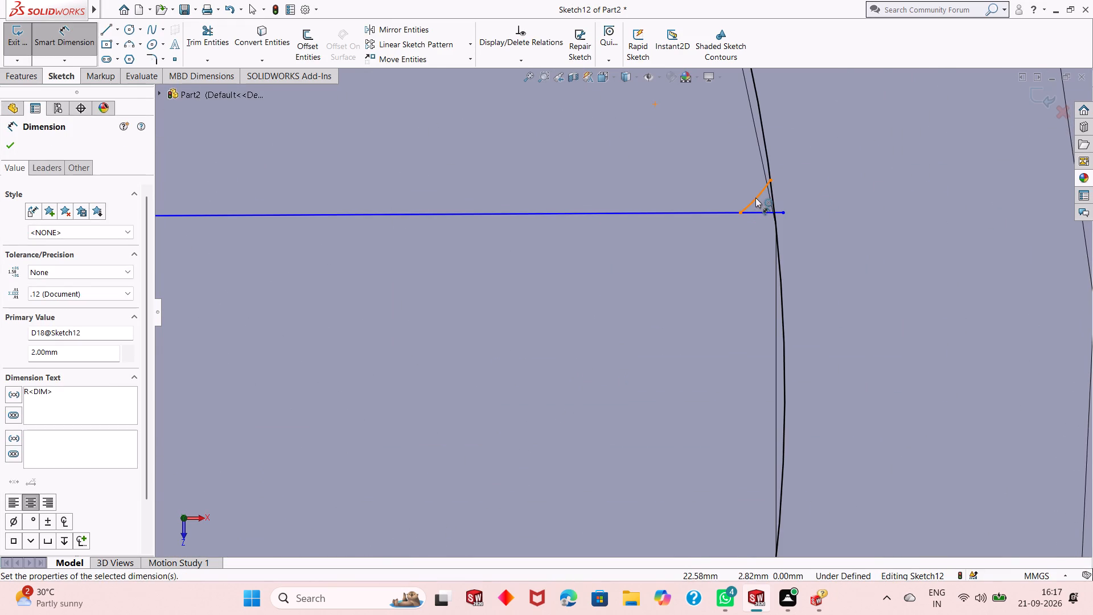
click(755, 198)
click(817, 260)
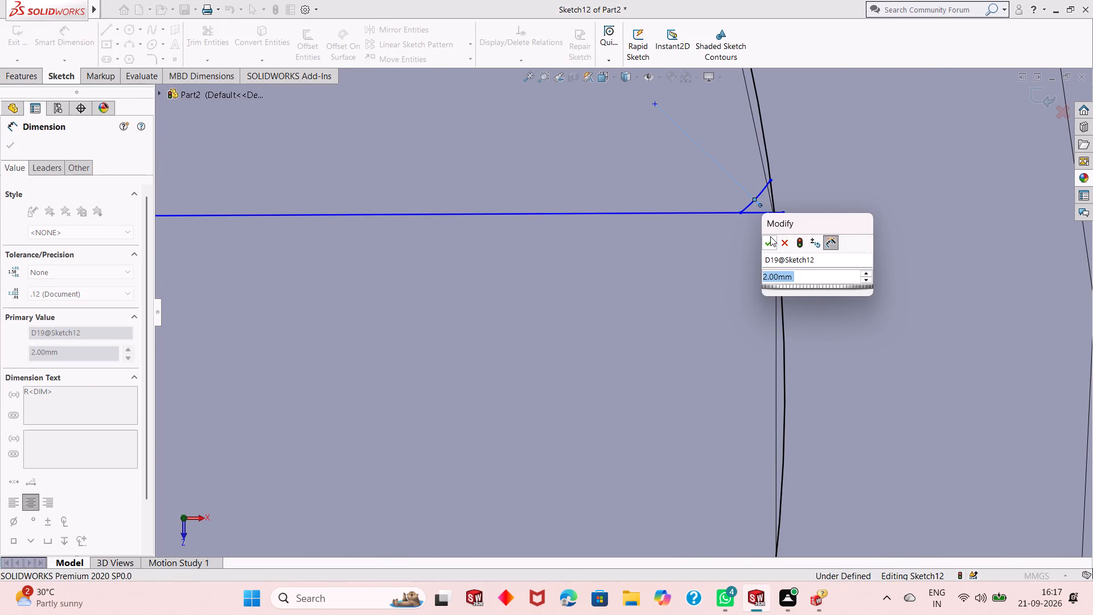
click(770, 236)
scroll(738, 319, up, 6)
scroll(700, 515, down, 5)
scroll(704, 375, down, 4)
click(667, 388)
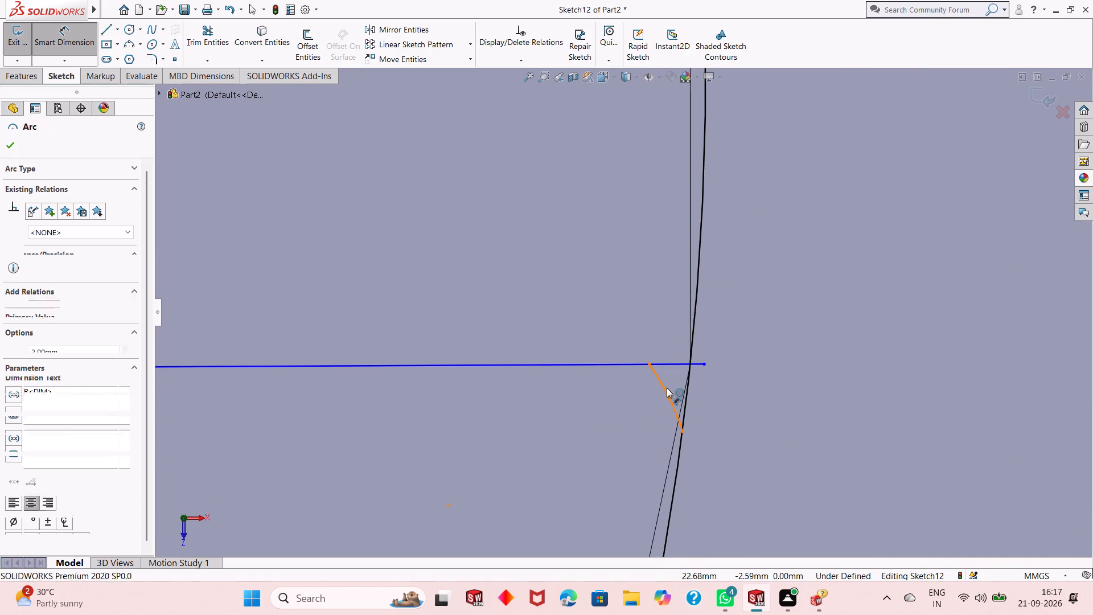
click(622, 429)
click(570, 412)
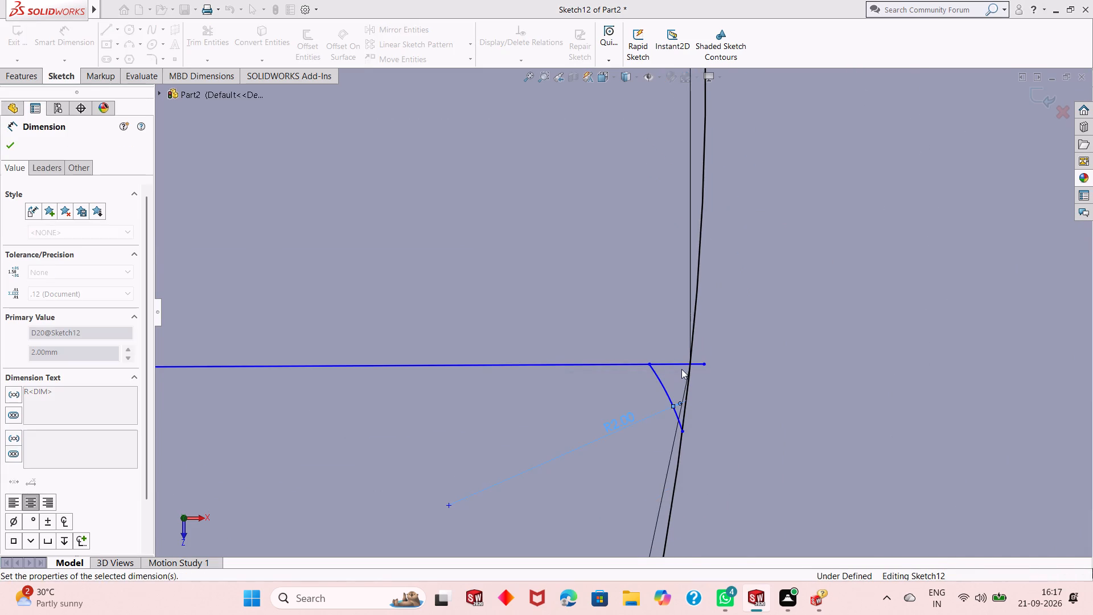
scroll(681, 369, up, 6)
scroll(623, 364, up, 3)
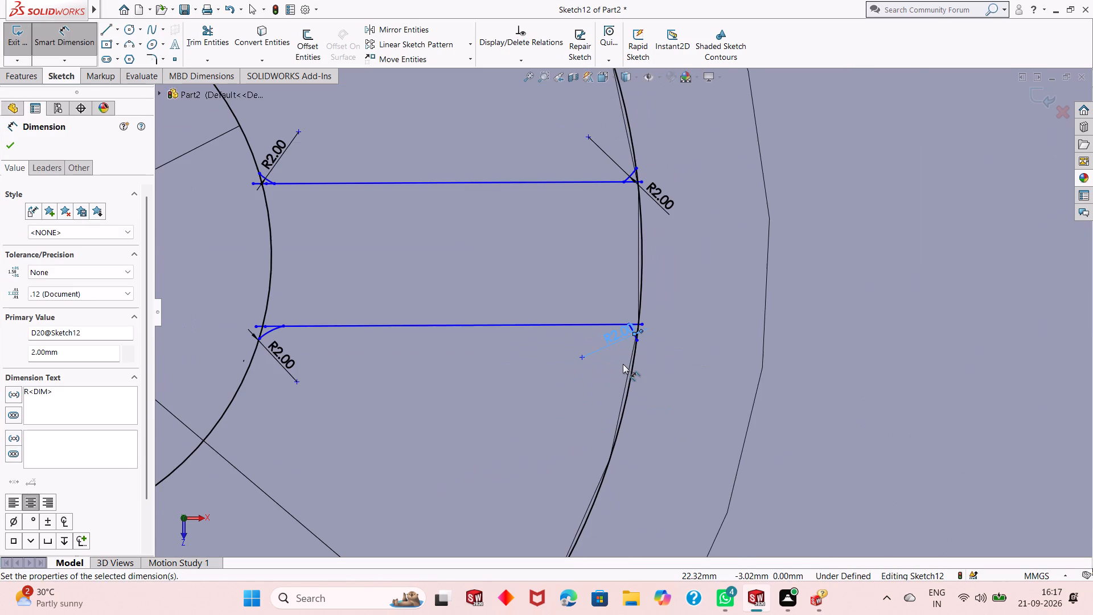
key(Escape)
Make the right rib's upper inner corner arc tangent to both the 20 mm circle and the rib's upper side line.
scroll(611, 351, up, 2)
scroll(352, 219, down, 2)
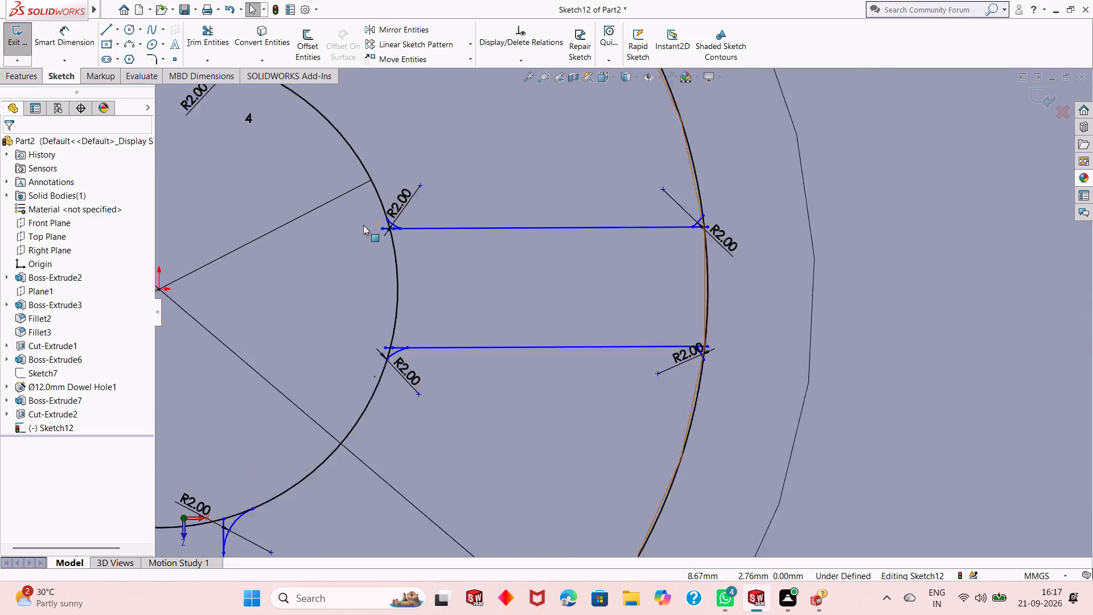
scroll(363, 225, down, 4)
scroll(507, 277, down, 7)
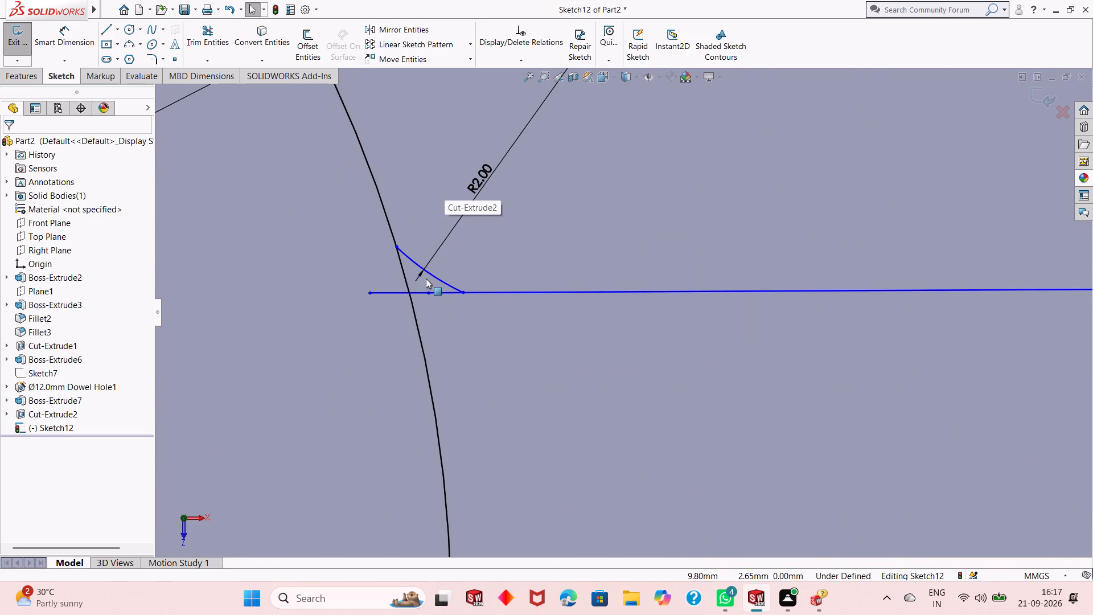
click(427, 273)
ctrl+click(418, 327)
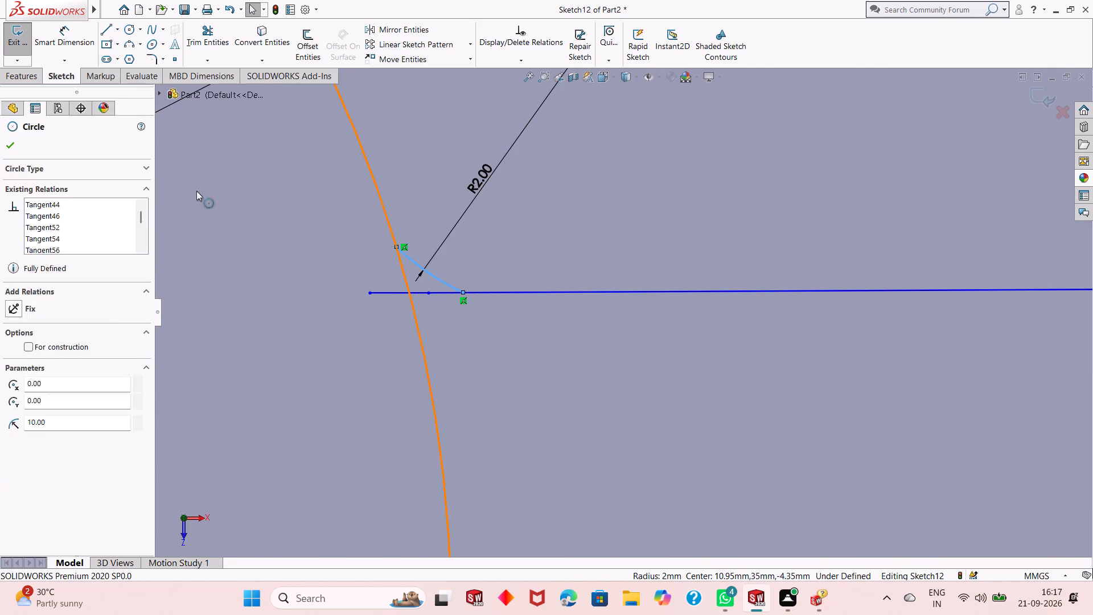
click(15, 368)
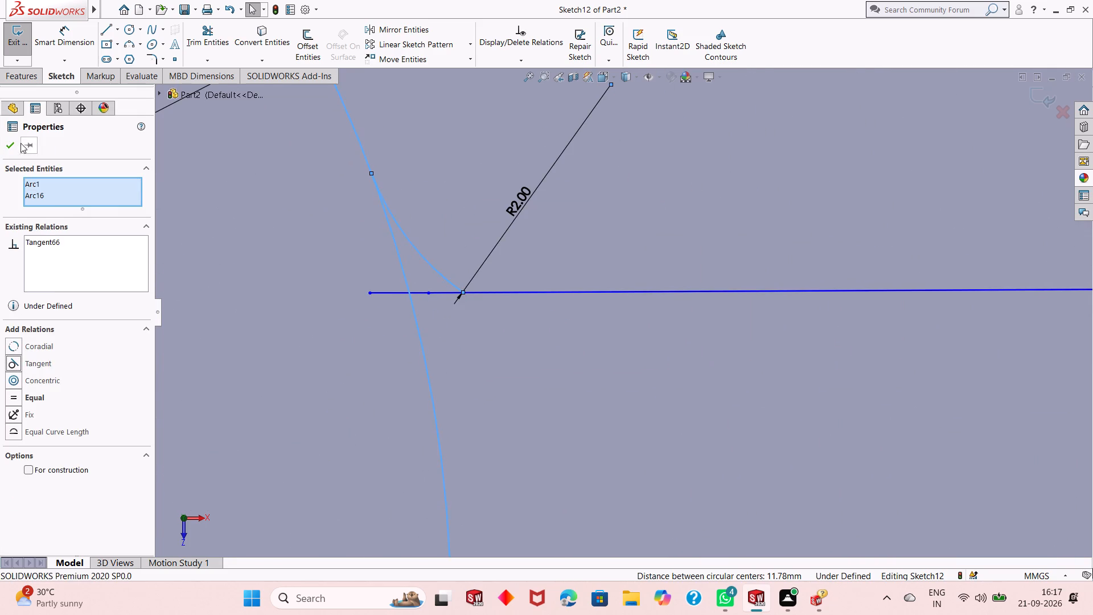
click(13, 145)
click(441, 272)
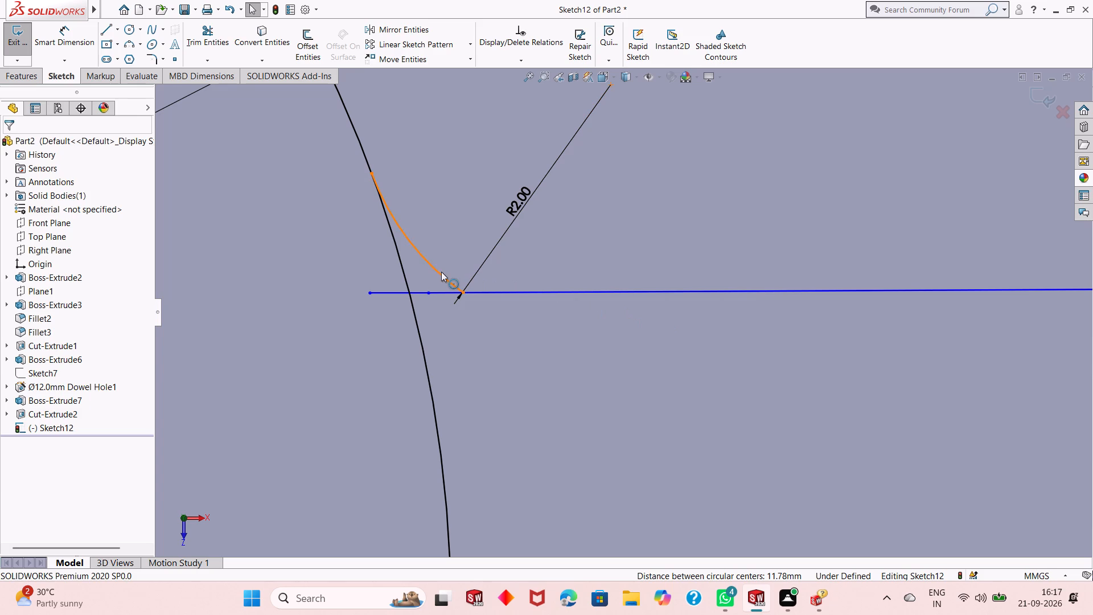
ctrl+click(572, 289)
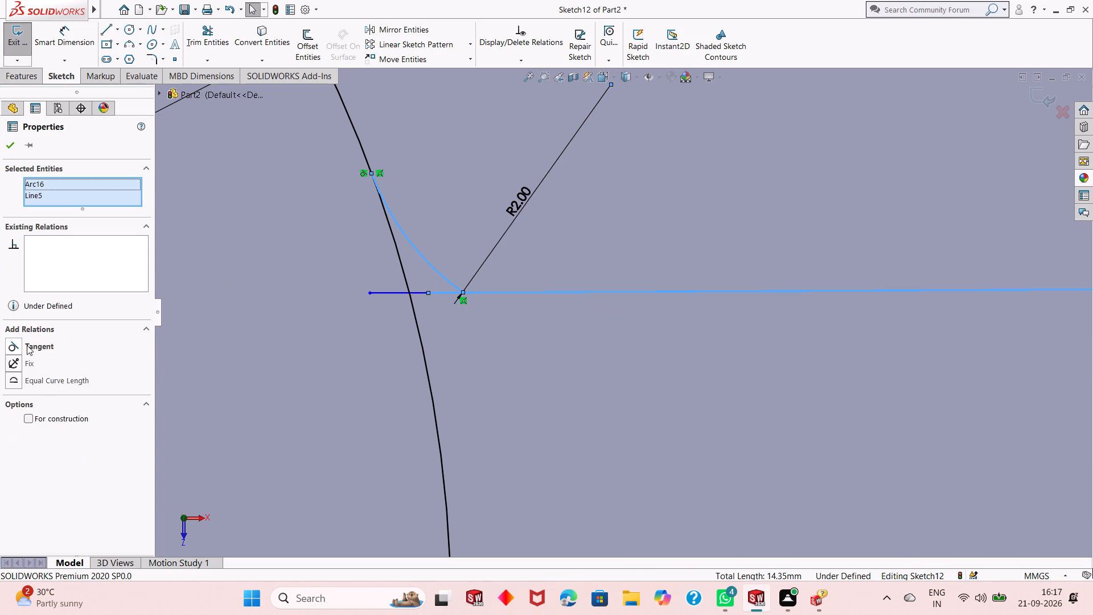
click(26, 346)
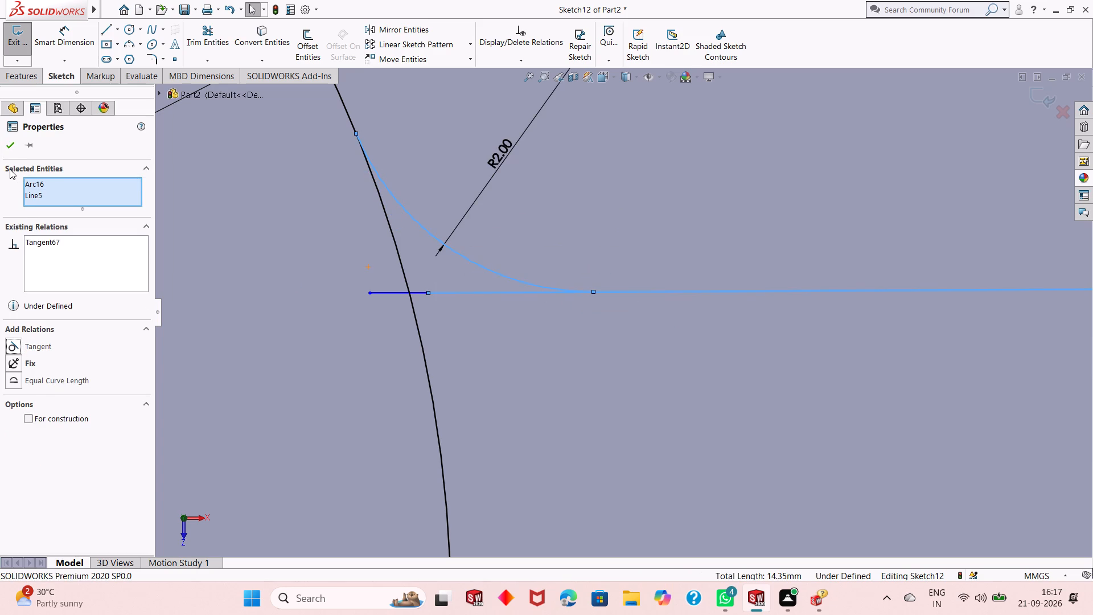
click(13, 149)
Make the right rib's lower inner corner arc tangent to both the 20 mm circle and the rib's lower side line.
scroll(538, 351, up, 9)
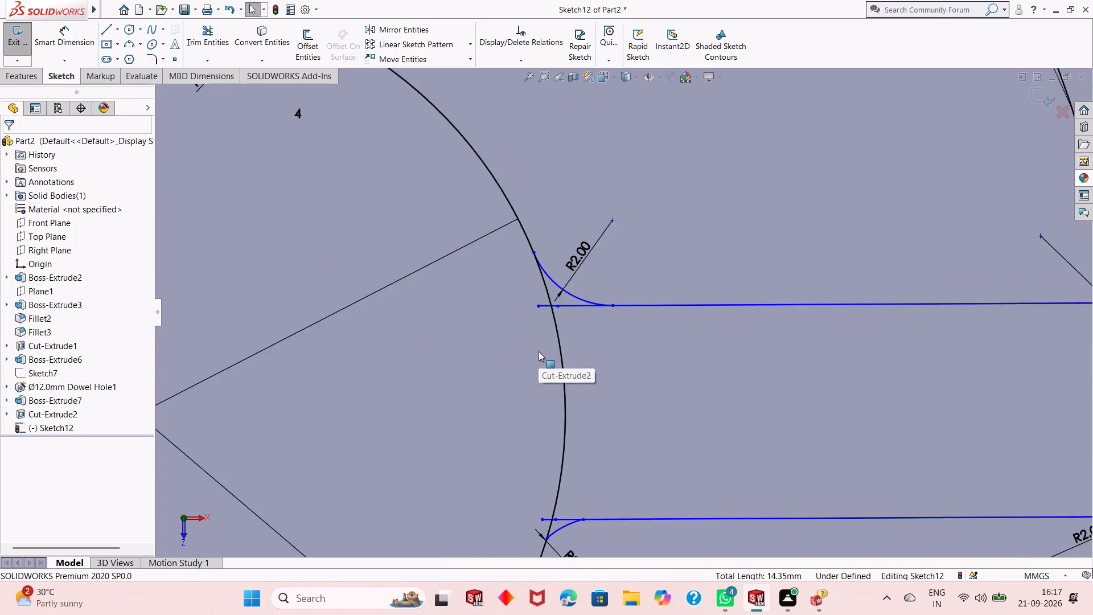
scroll(539, 351, up, 2)
scroll(597, 421, down, 15)
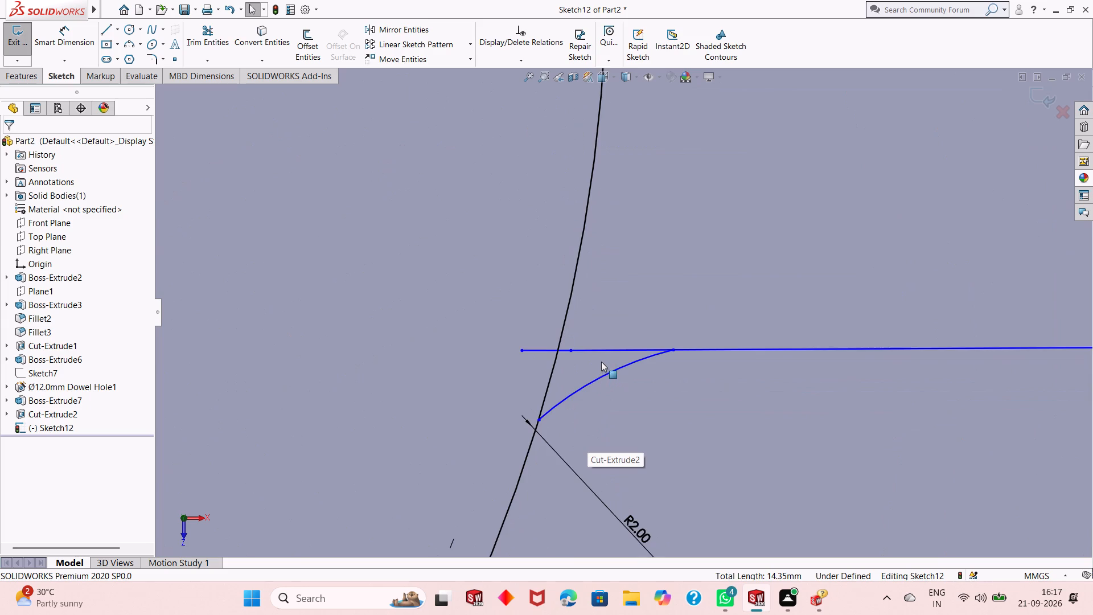
scroll(601, 362, down, 2)
click(599, 383)
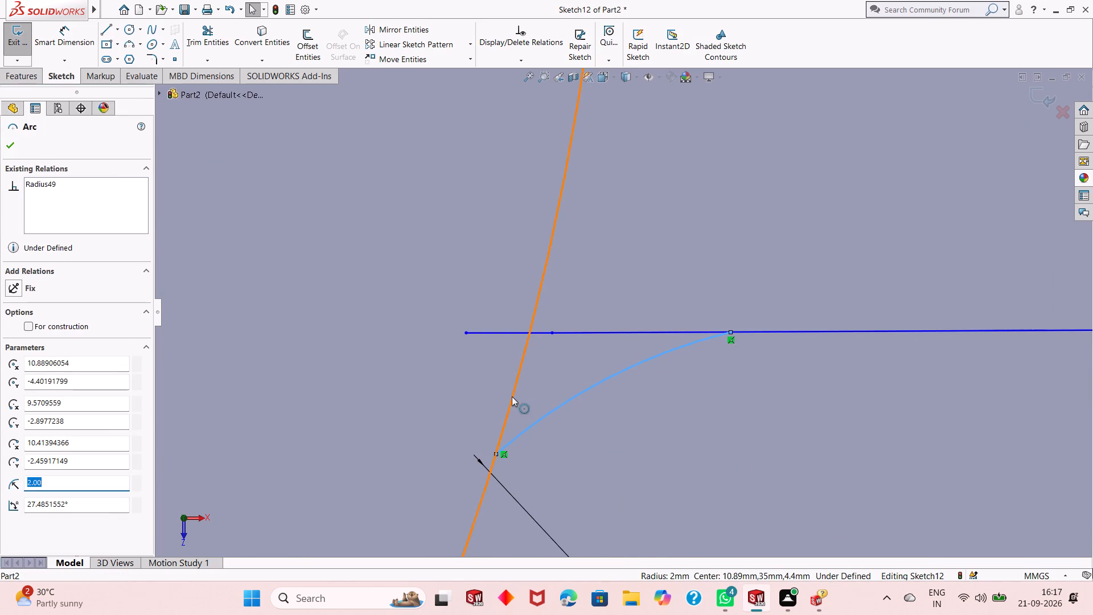
ctrl+click(512, 396)
click(6, 364)
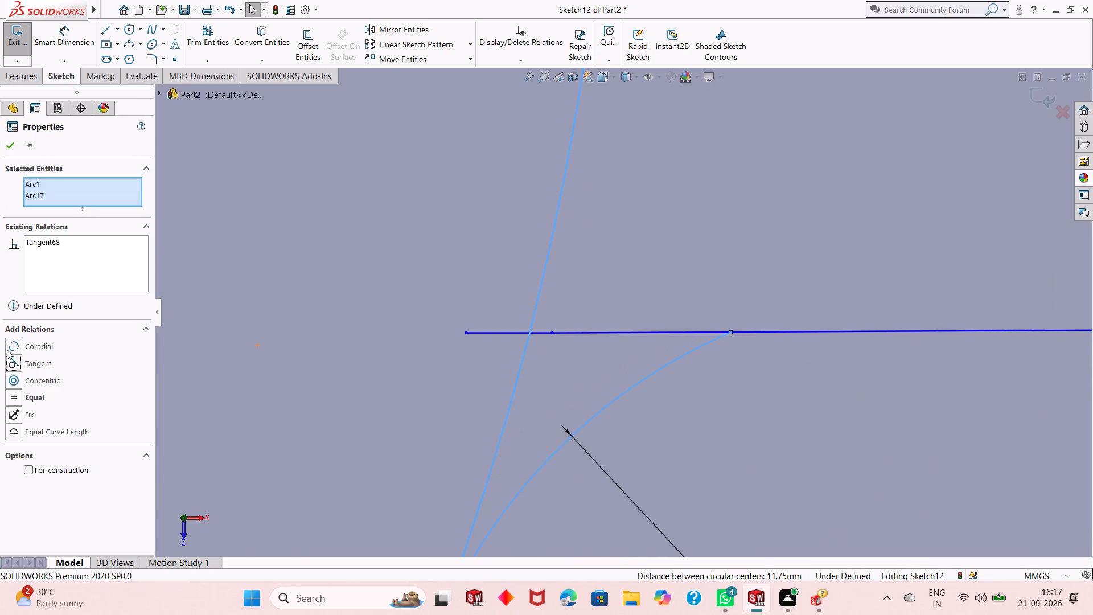
click(5, 144)
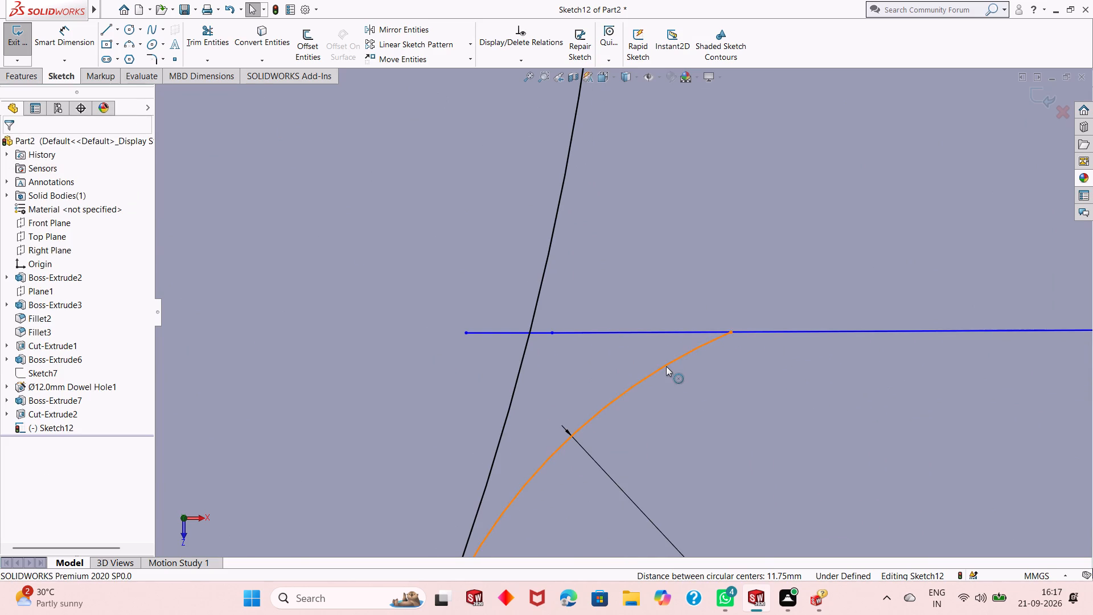
click(666, 366)
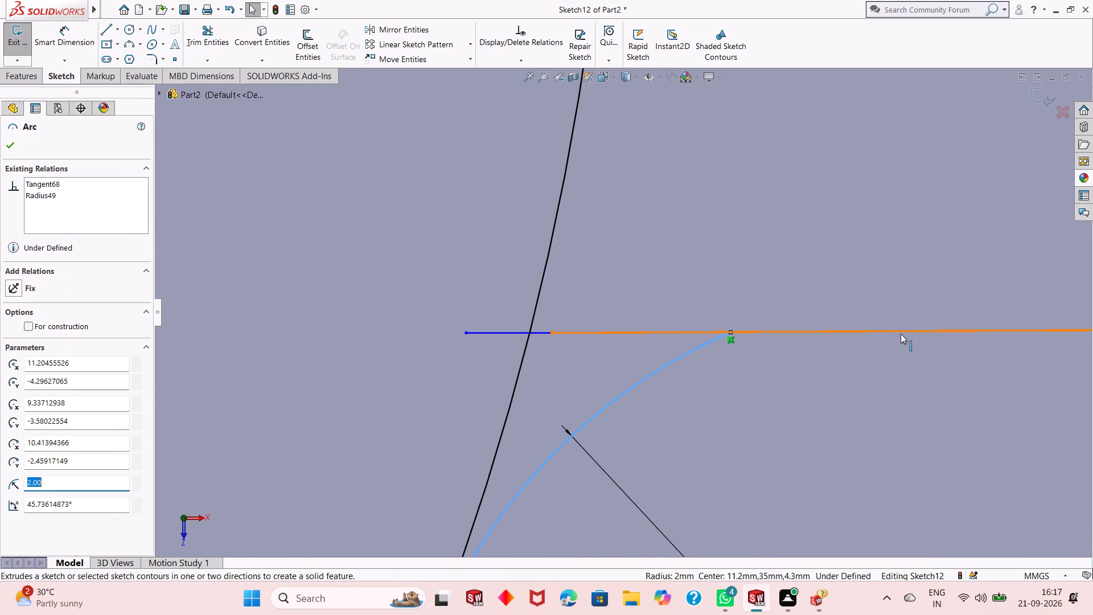
ctrl+click(901, 334)
click(12, 348)
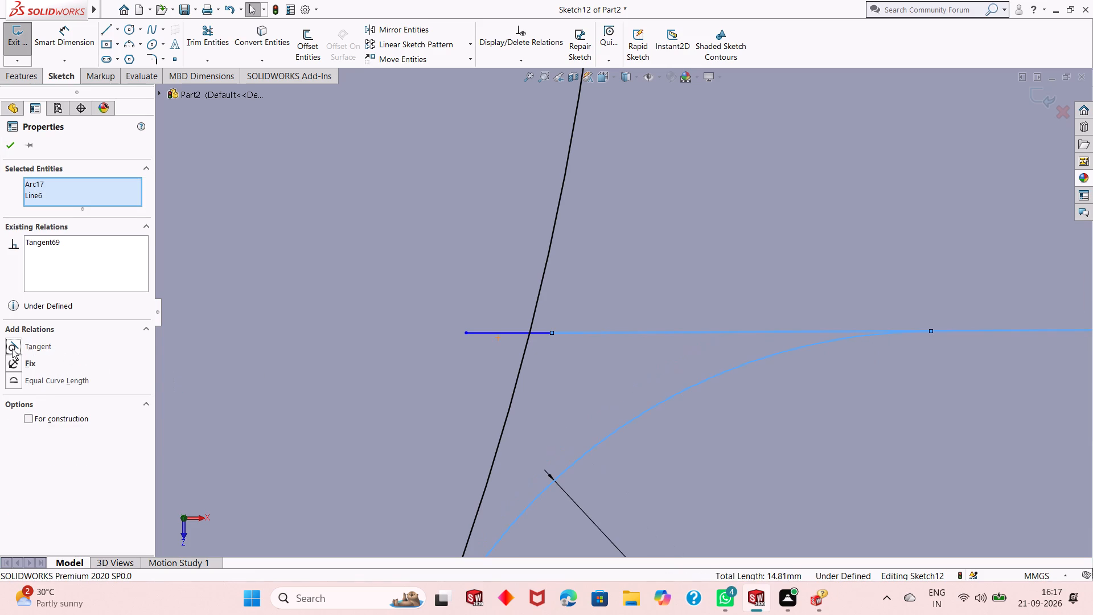
click(7, 143)
Make the right rib's upper outer corner arc tangent to both the 46 mm circle and the rib's upper side line.
scroll(413, 343, up, 15)
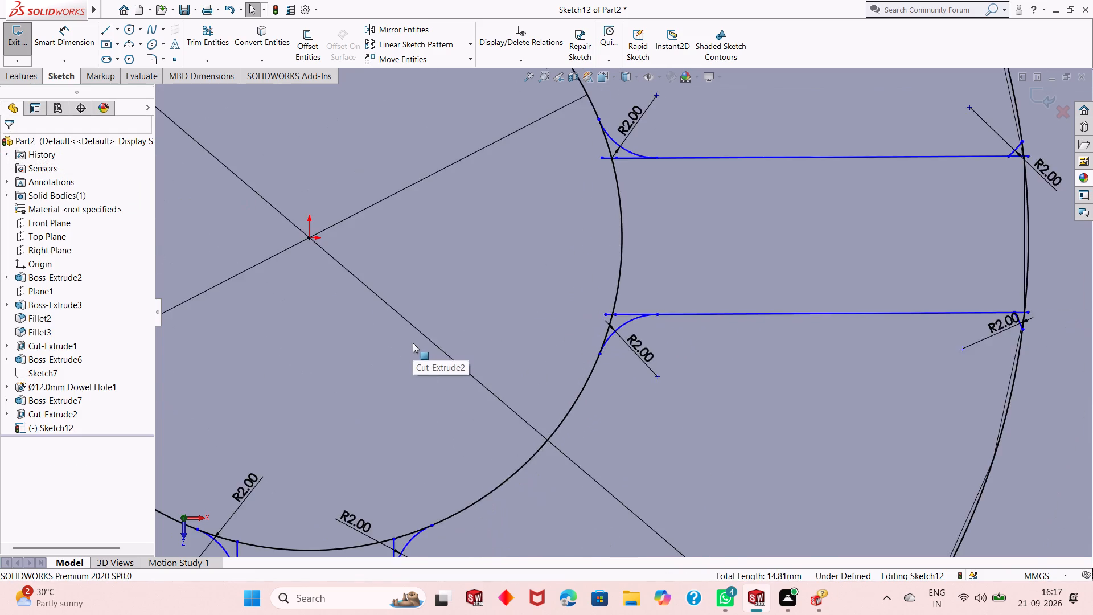
scroll(413, 343, up, 3)
scroll(885, 221, down, 3)
scroll(820, 217, down, 8)
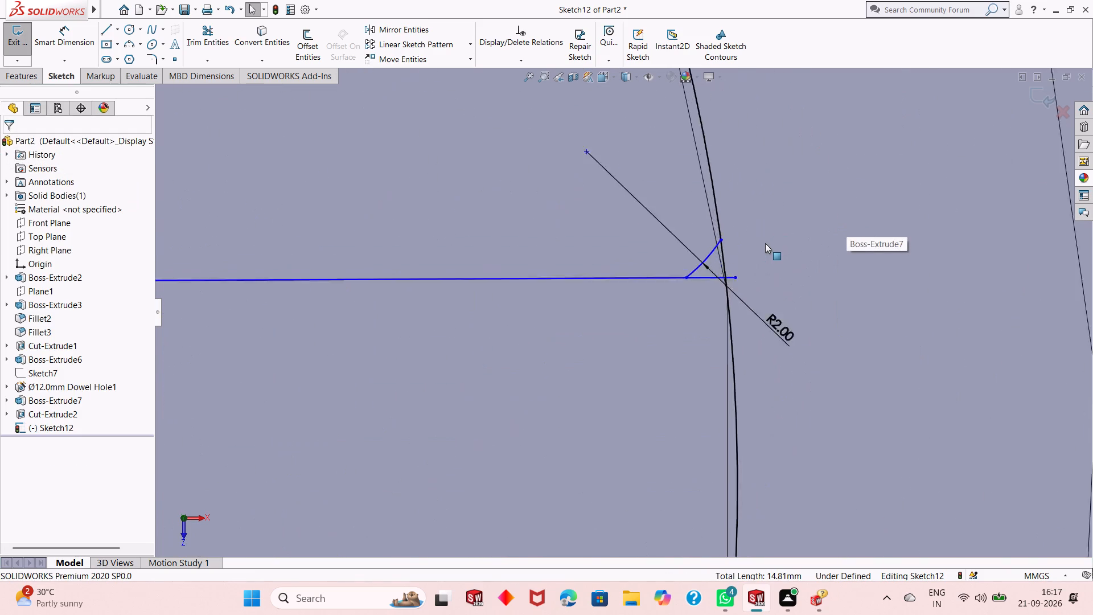
scroll(706, 251, down, 6)
scroll(632, 247, down, 5)
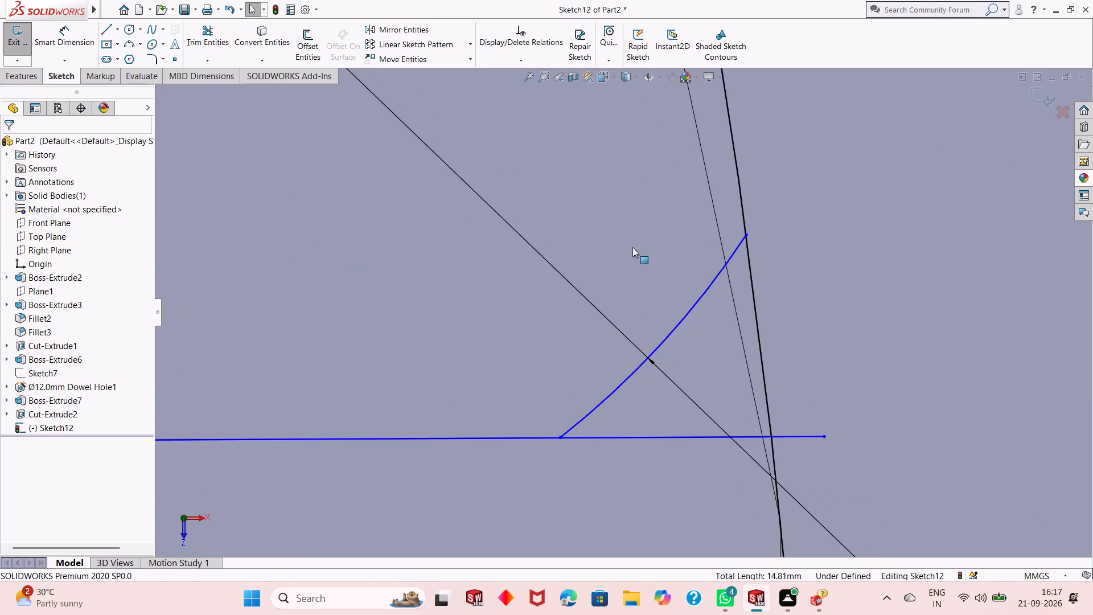
scroll(706, 355, up, 4)
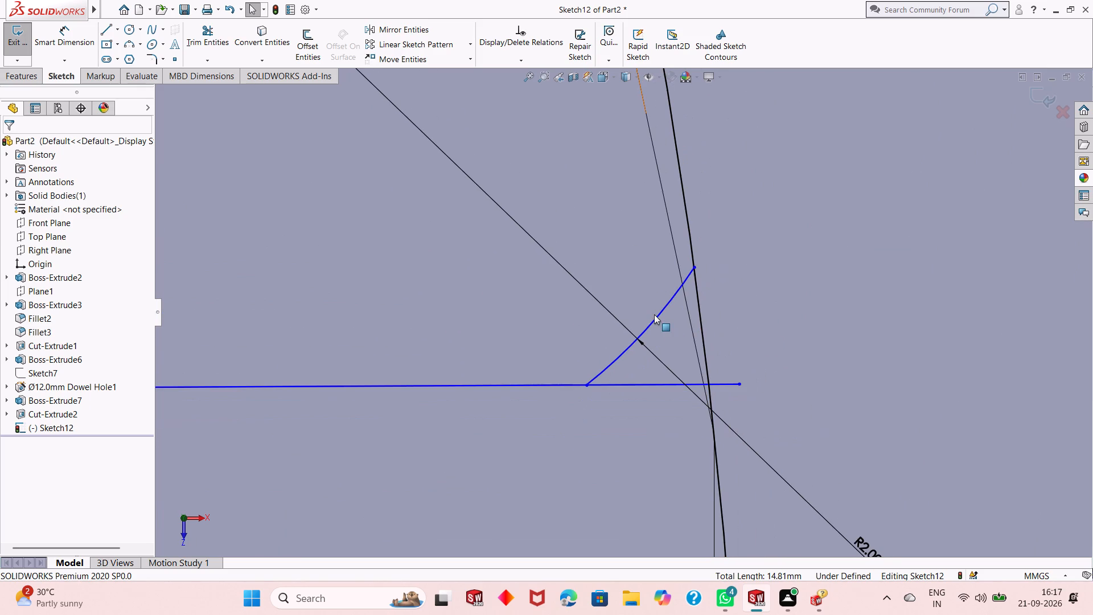
click(655, 315)
ctrl+click(701, 307)
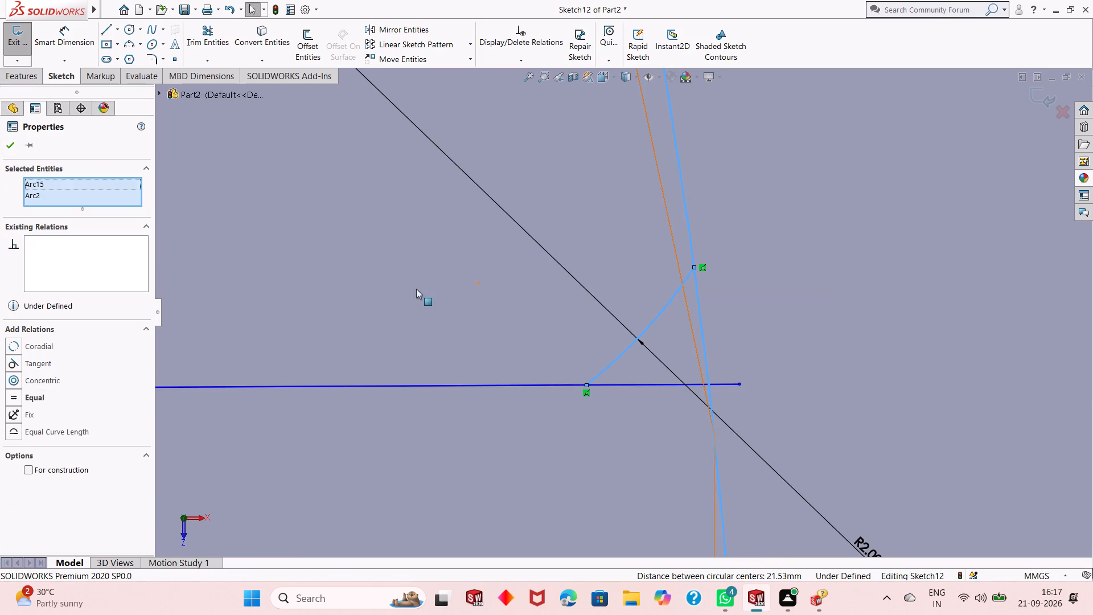
click(19, 363)
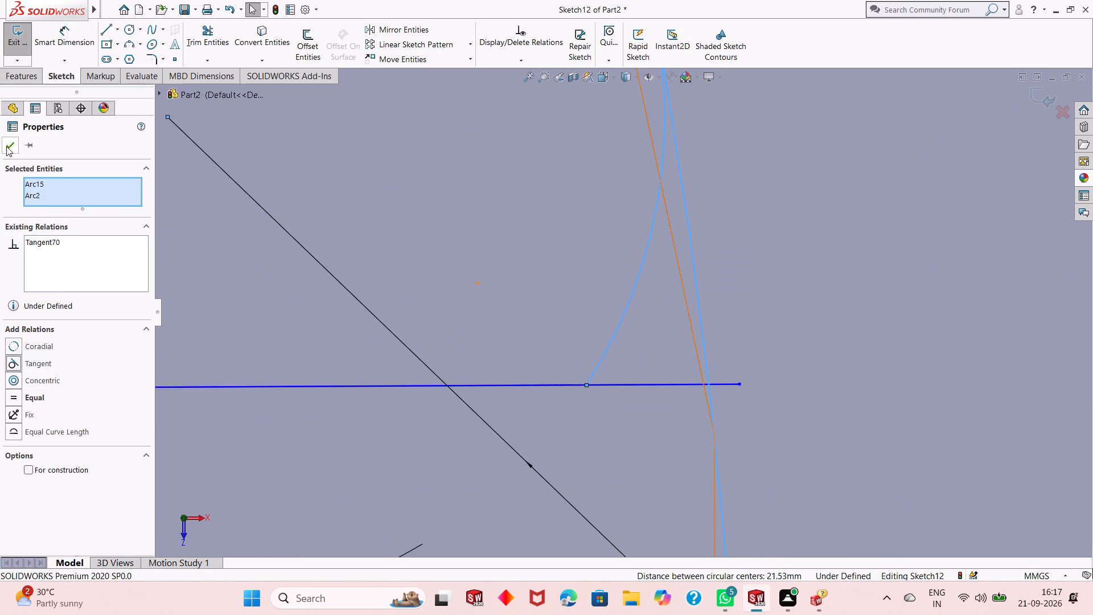
click(6, 143)
click(631, 296)
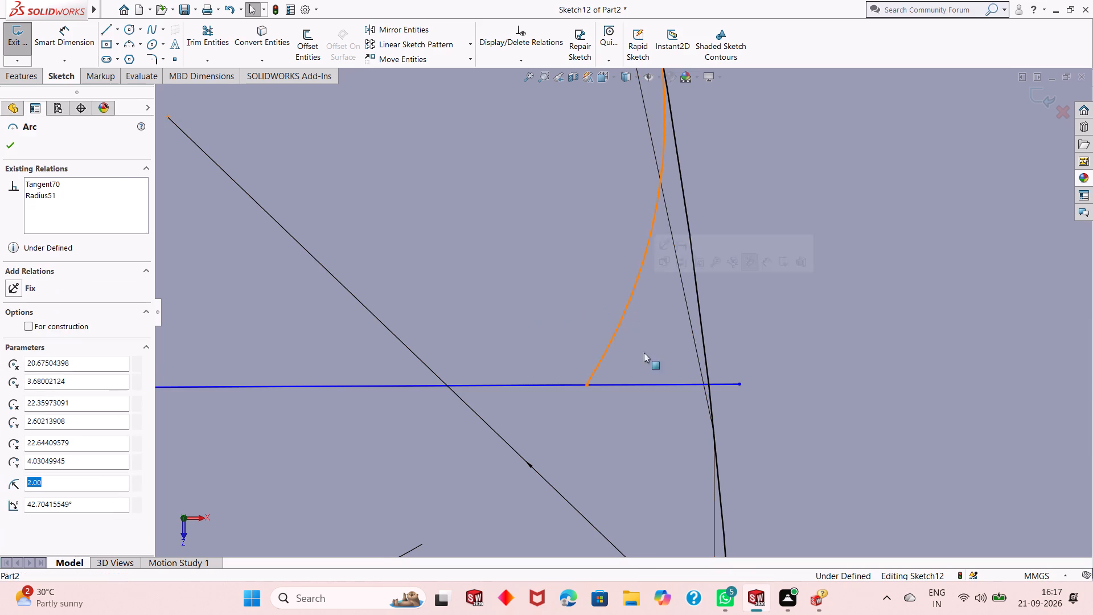
ctrl+click(640, 385)
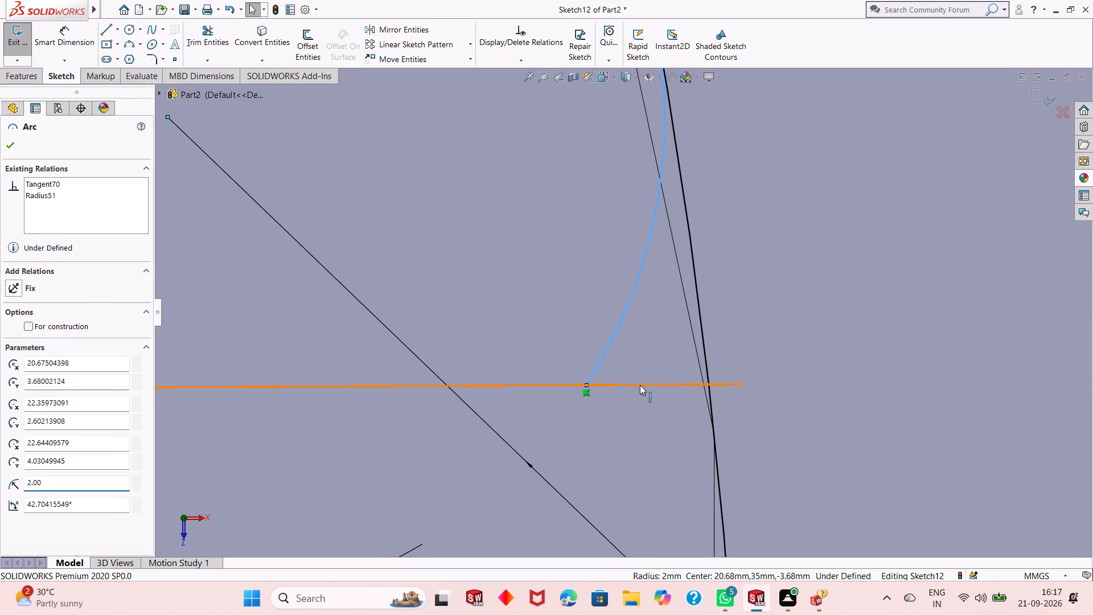
click(14, 345)
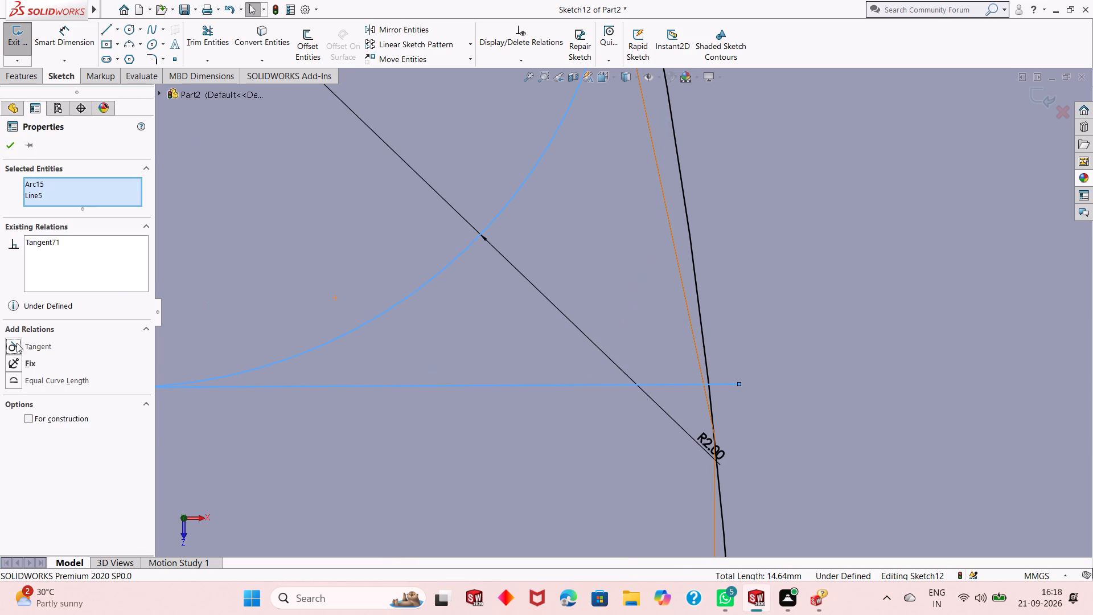
click(2, 142)
Make the right rib's lower outer corner arc tangent to both the 46 mm circle and the rib's lower side line.
scroll(350, 310, up, 3)
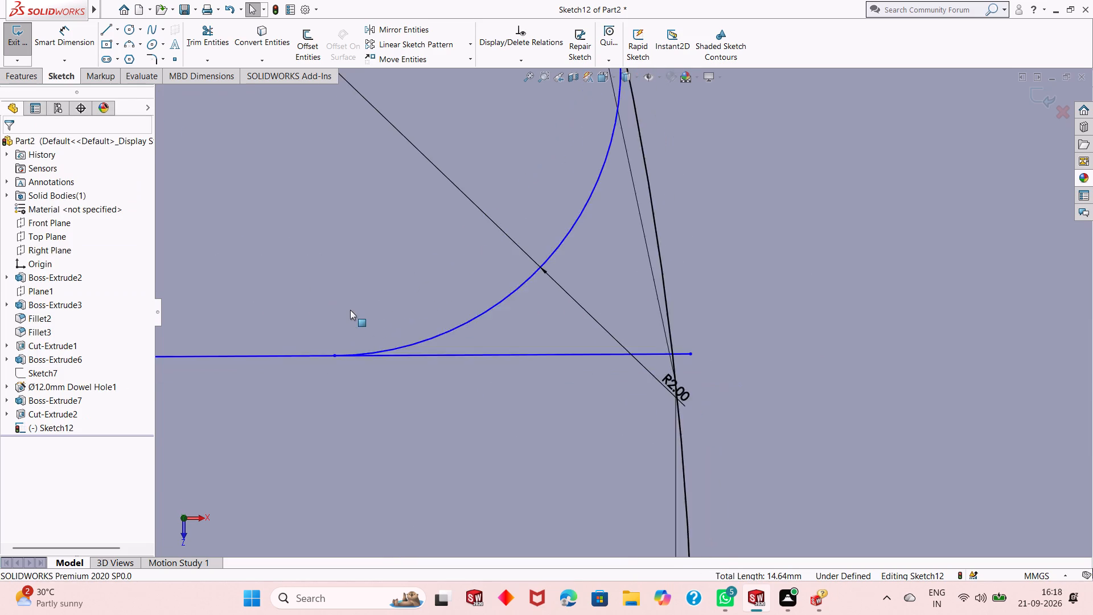
scroll(350, 310, up, 14)
scroll(667, 408, down, 4)
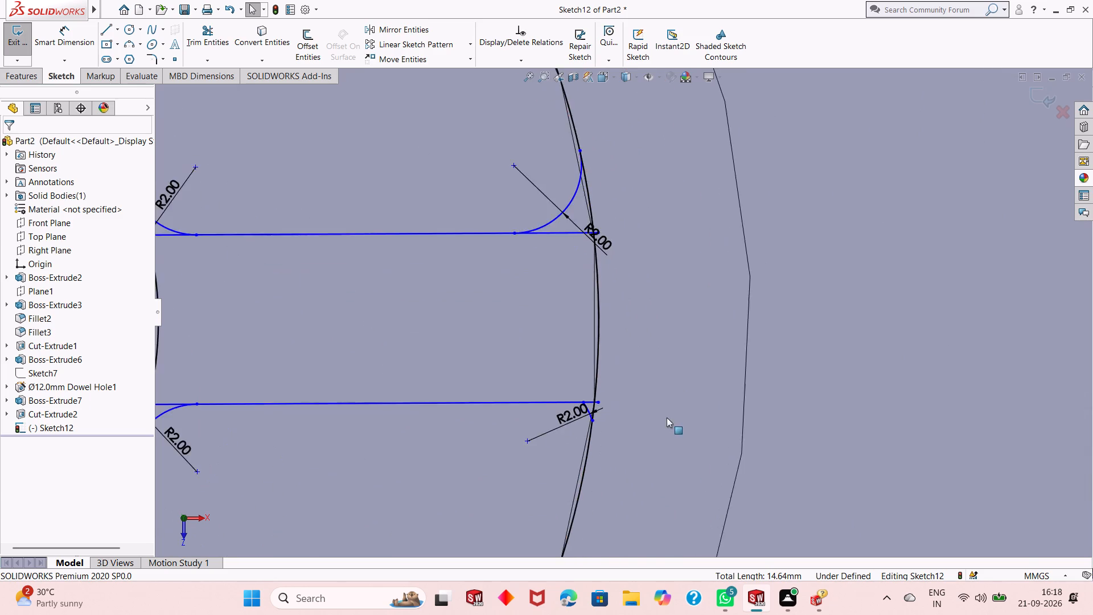
scroll(667, 417, down, 11)
click(595, 387)
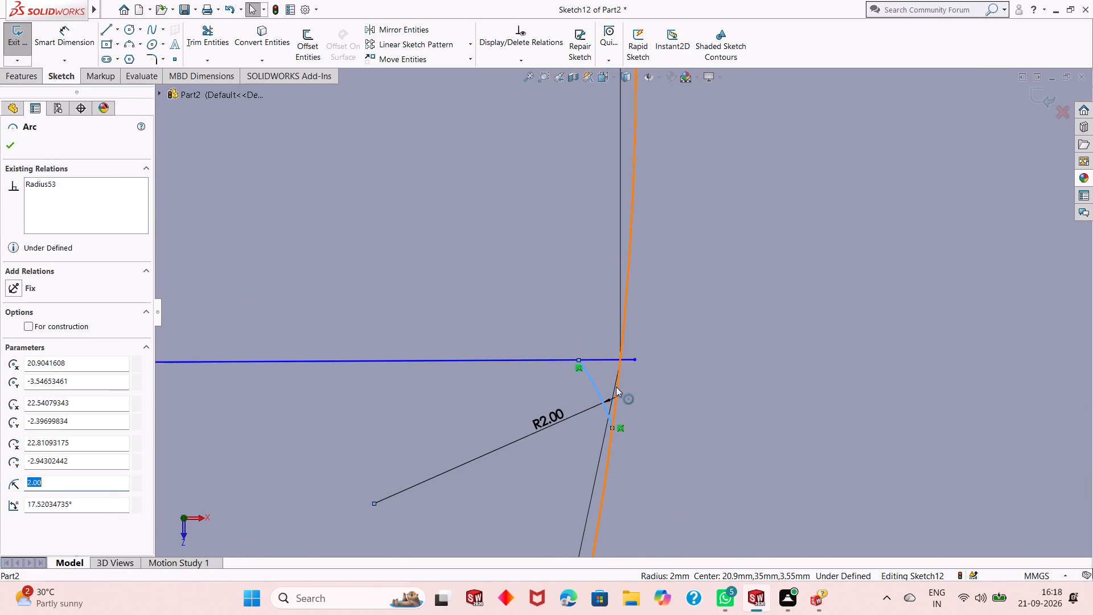
ctrl+click(619, 384)
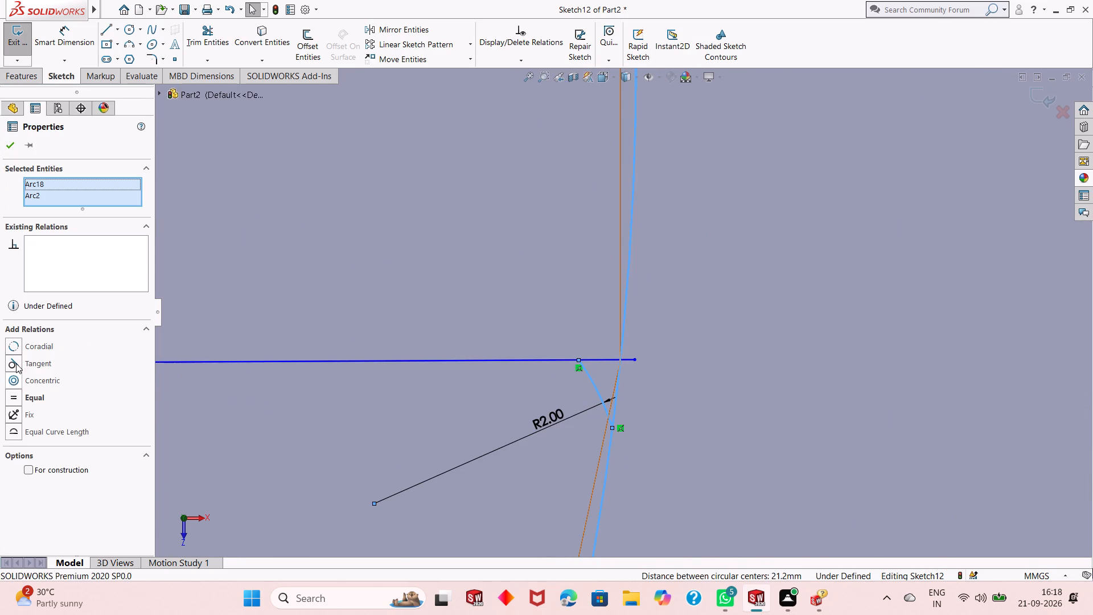
click(16, 363)
click(9, 141)
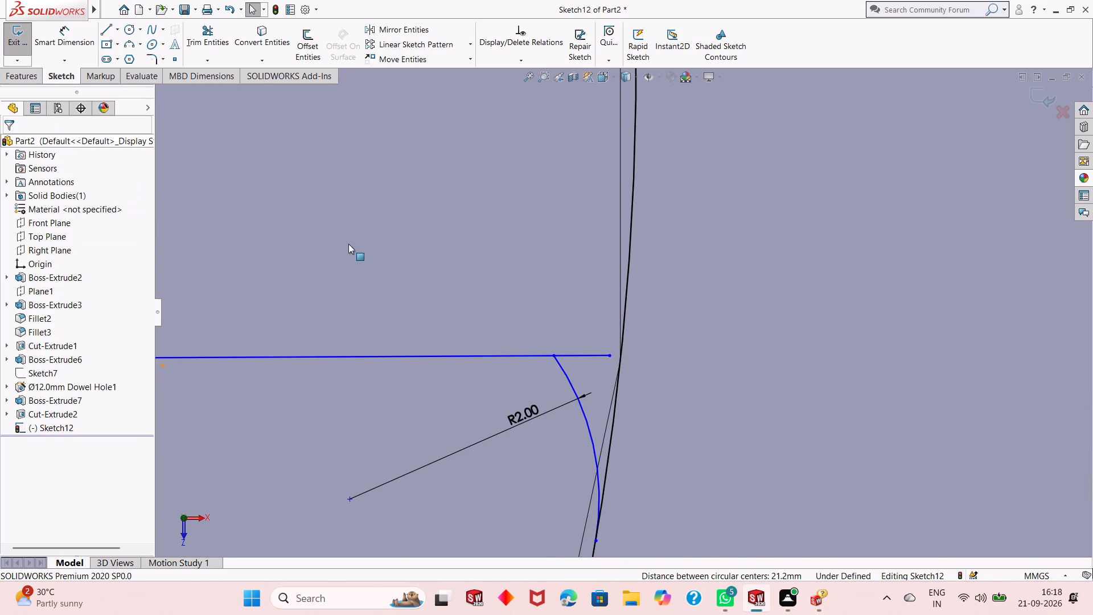
click(574, 382)
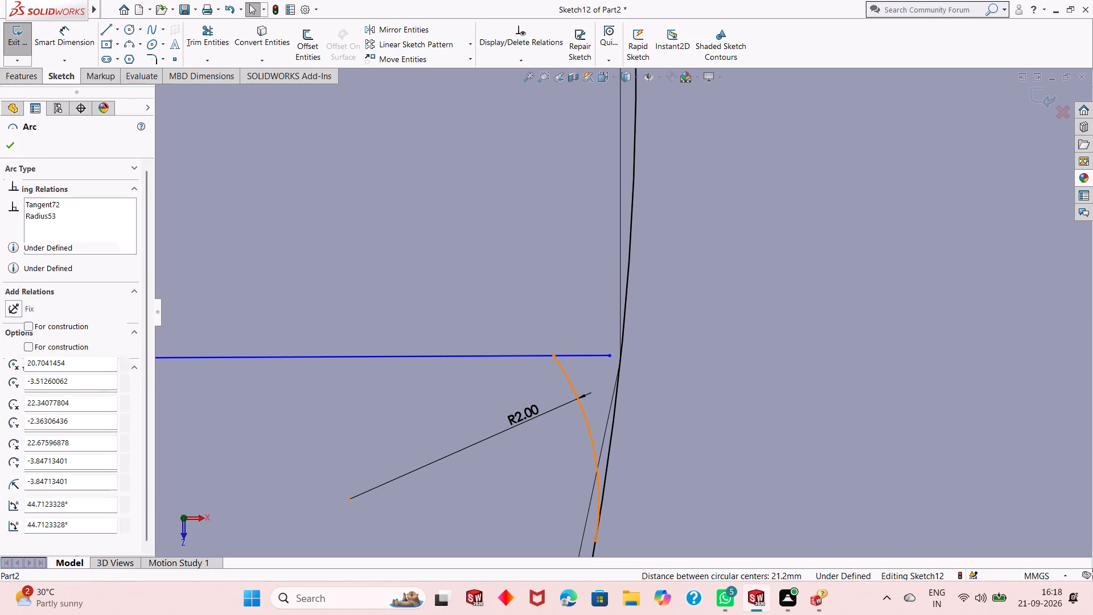
ctrl+click(516, 360)
key(Escape)
key(Escape)
key(Escape)
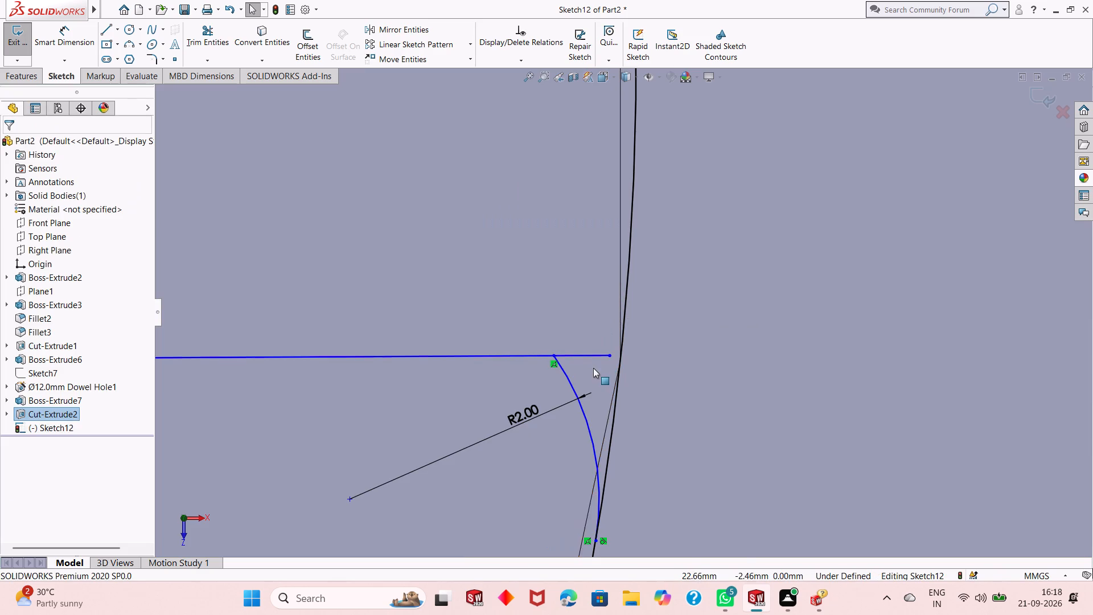
key(Escape)
click(572, 388)
ctrl+click(521, 360)
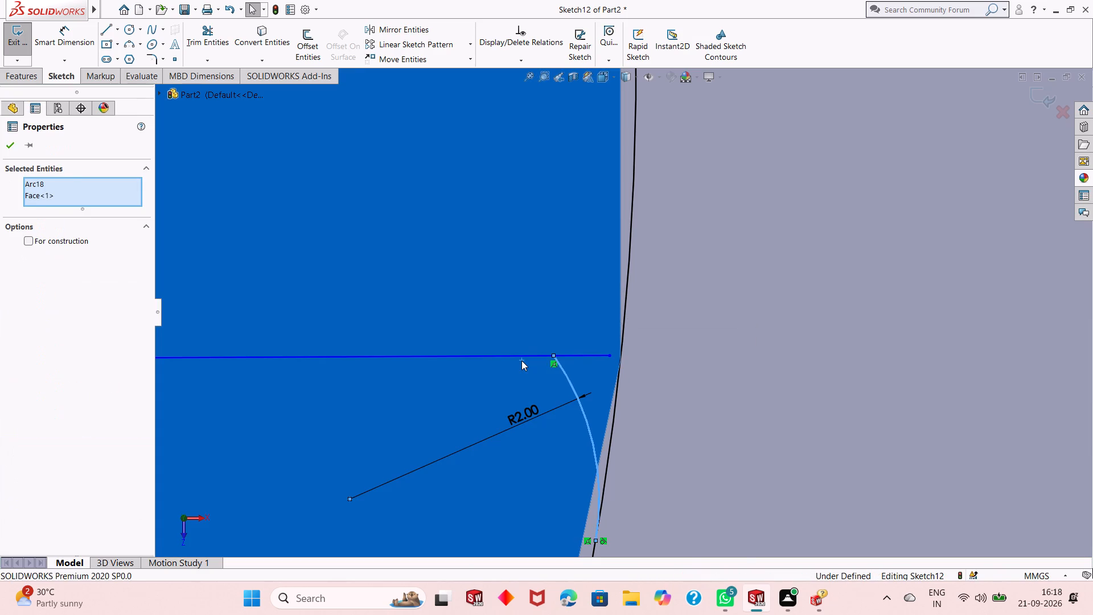
key(Escape)
key(Escape)
key(Escape)
click(562, 370)
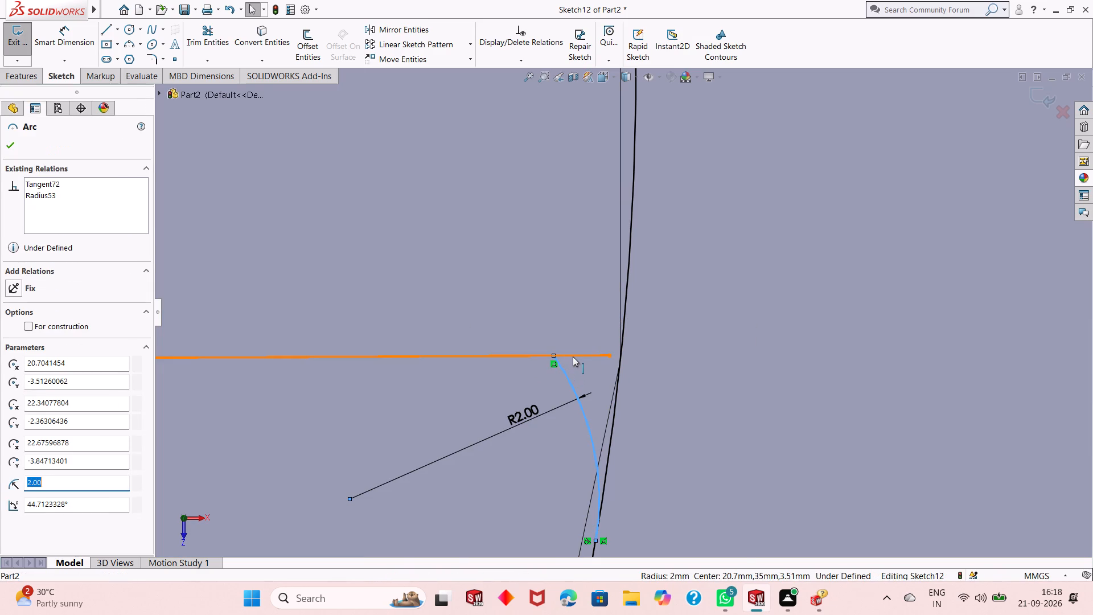
ctrl+click(573, 356)
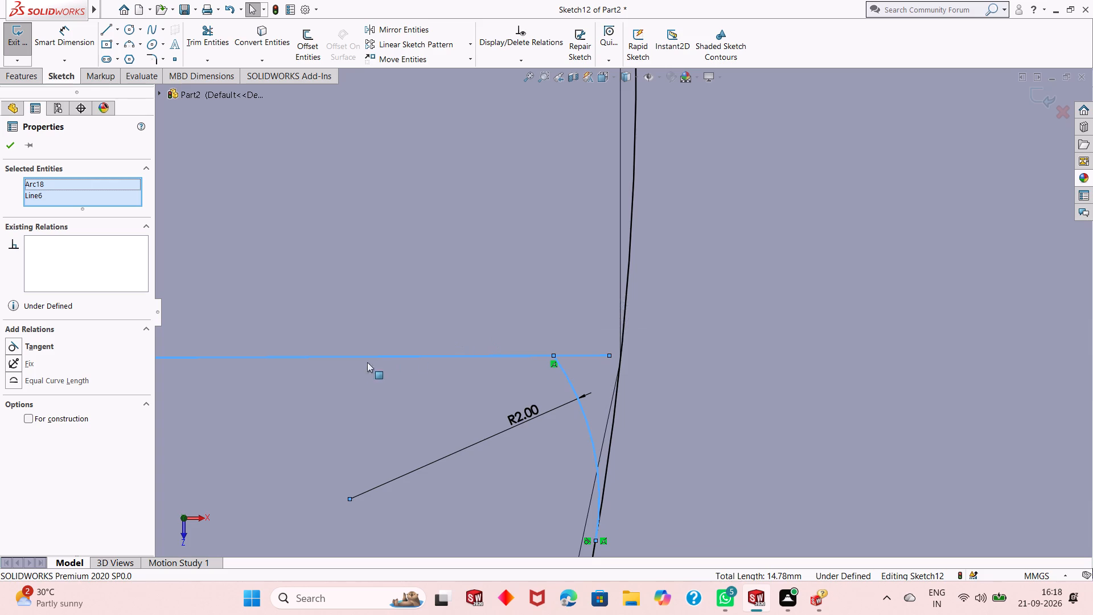
click(11, 341)
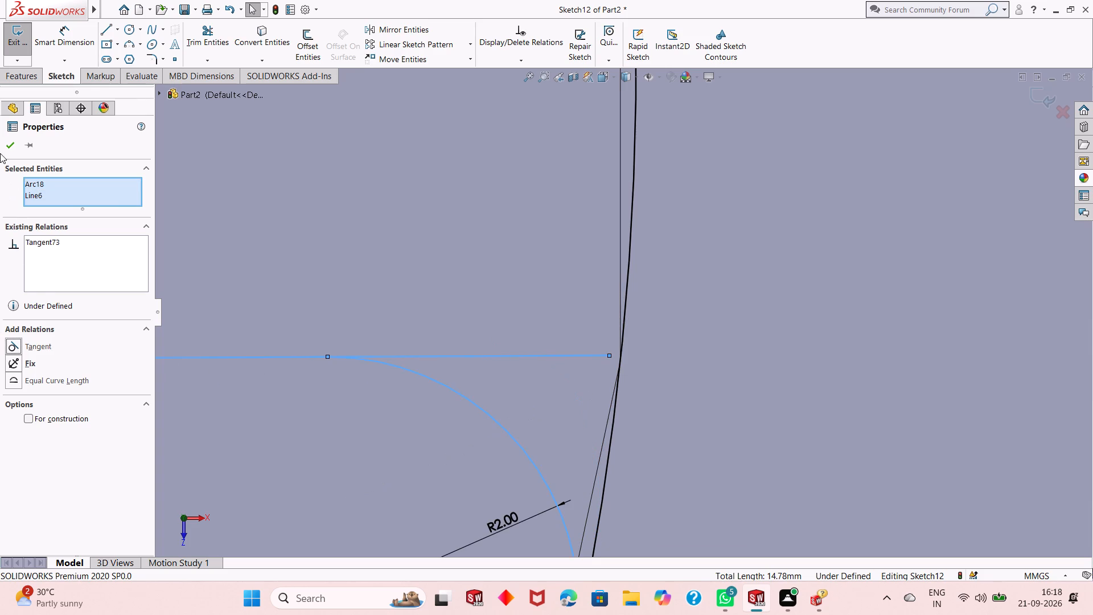
click(2, 138)
Extend the right rib's lower side past the 46 mm circle with a horizontal line about 0.3 mm long from its outer end.
key(l)
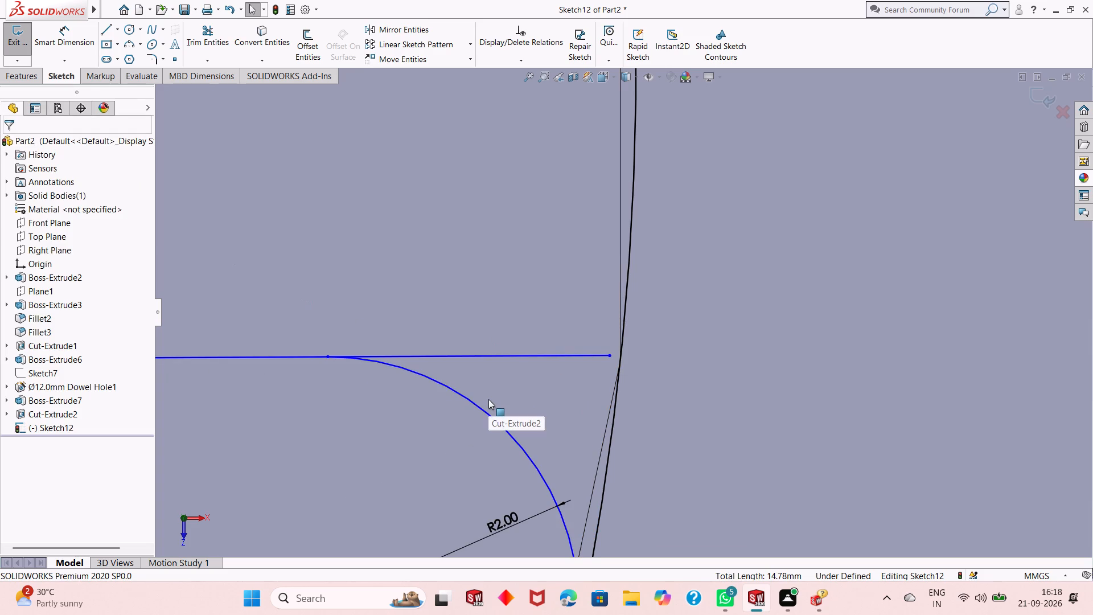
click(610, 354)
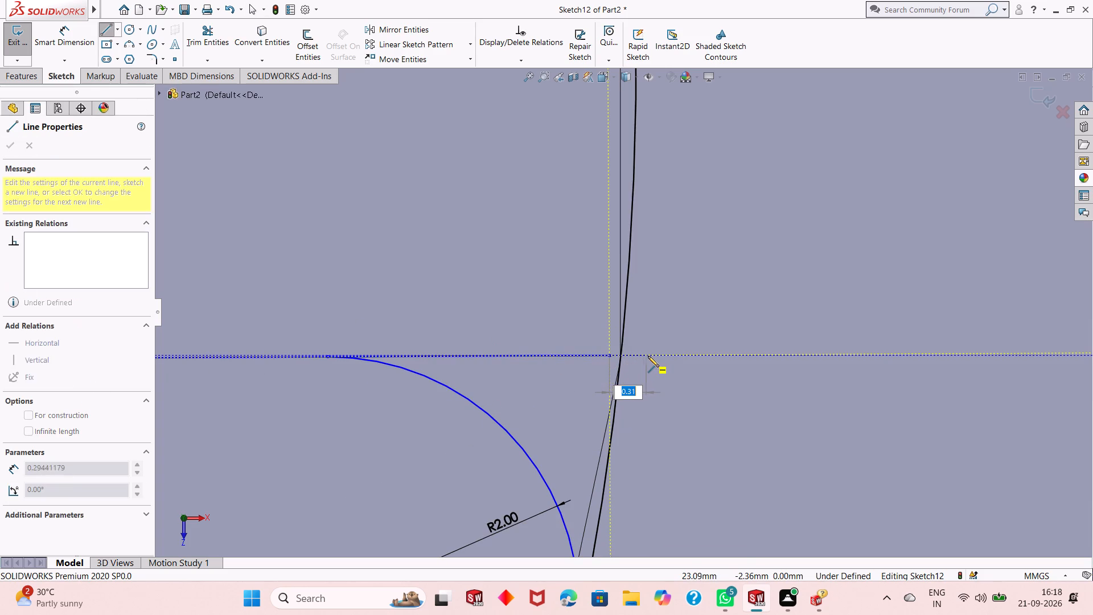
click(642, 356)
key(Escape)
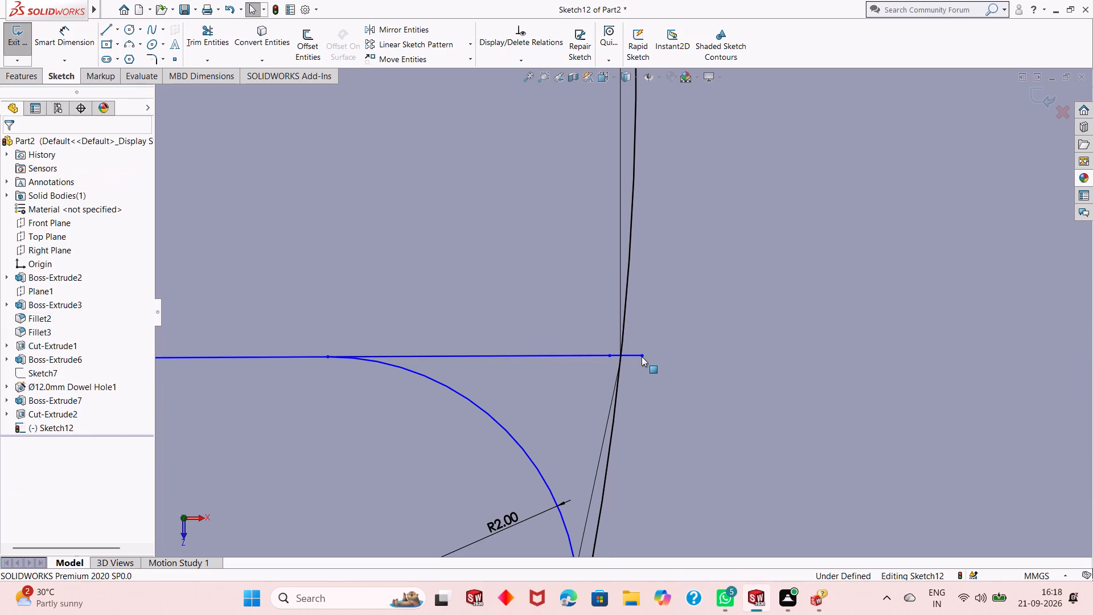
key(Escape)
Inspect the four ribs and their corner arcs where they meet the inner and outer circles.
scroll(642, 356, up, 8)
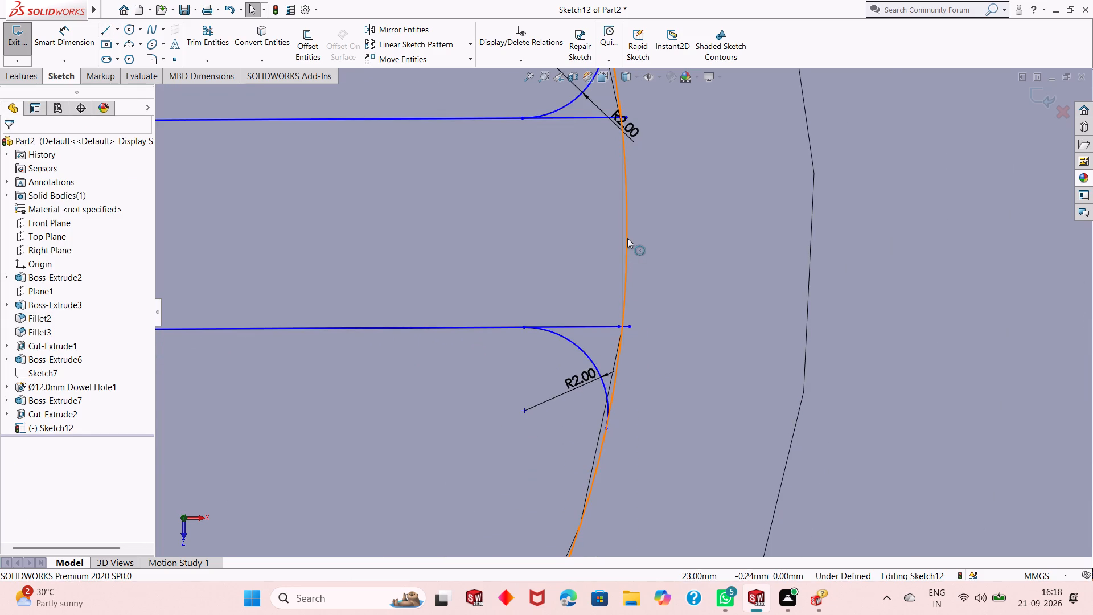
scroll(620, 95, down, 7)
scroll(601, 212, up, 3)
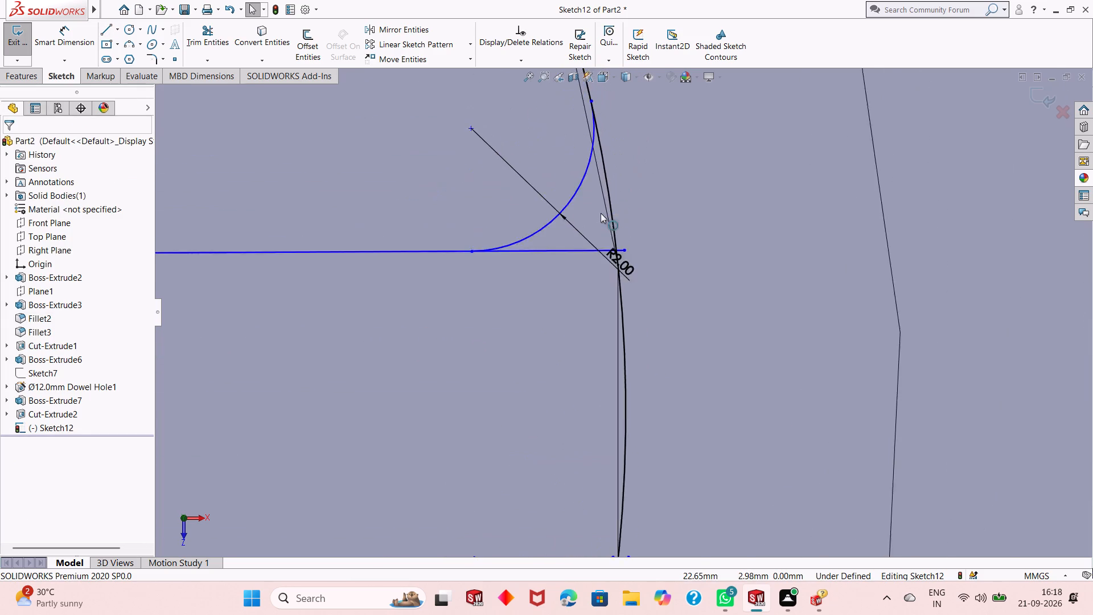
scroll(601, 213, up, 19)
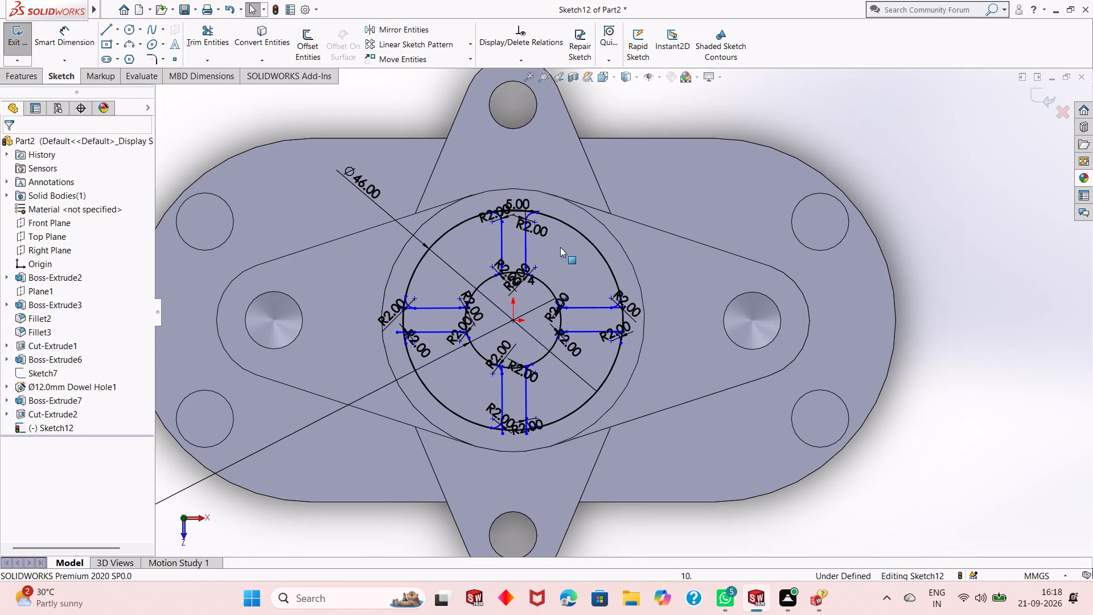
scroll(528, 245, down, 4)
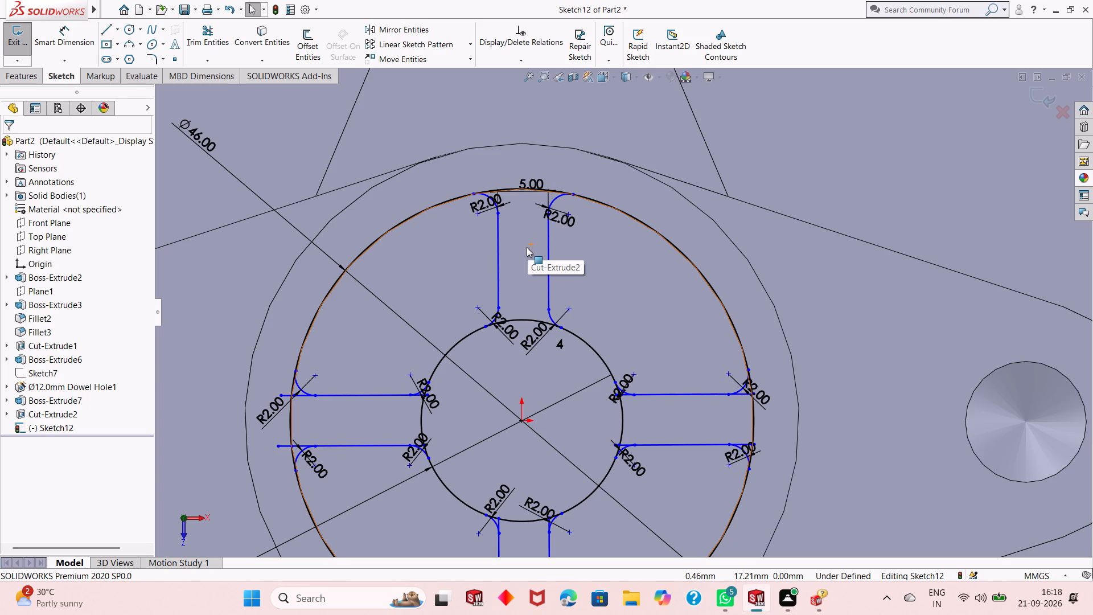
scroll(527, 247, down, 3)
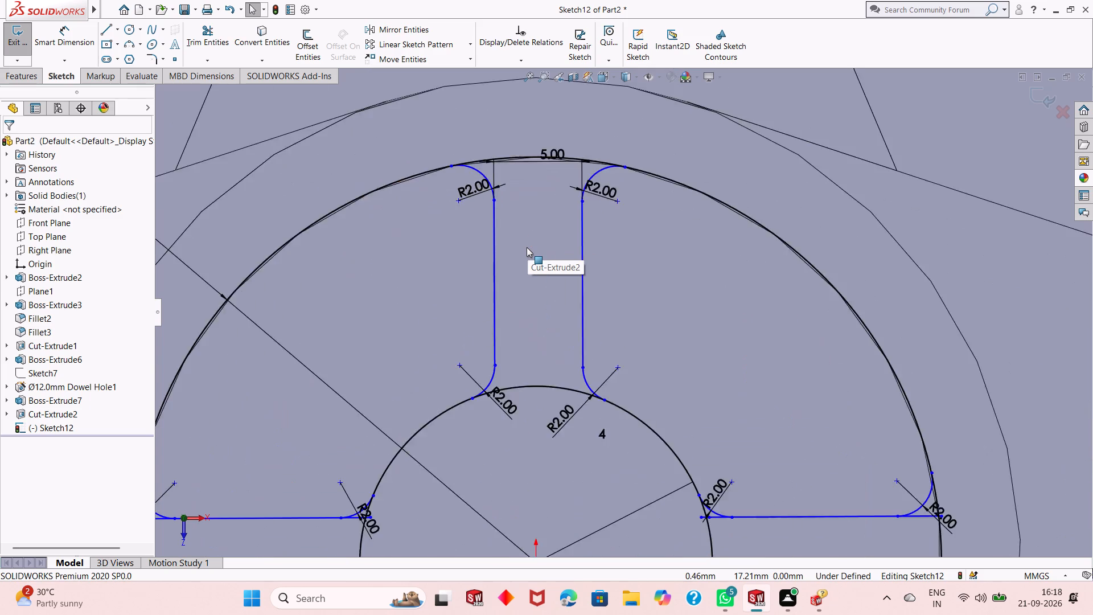
scroll(527, 247, down, 4)
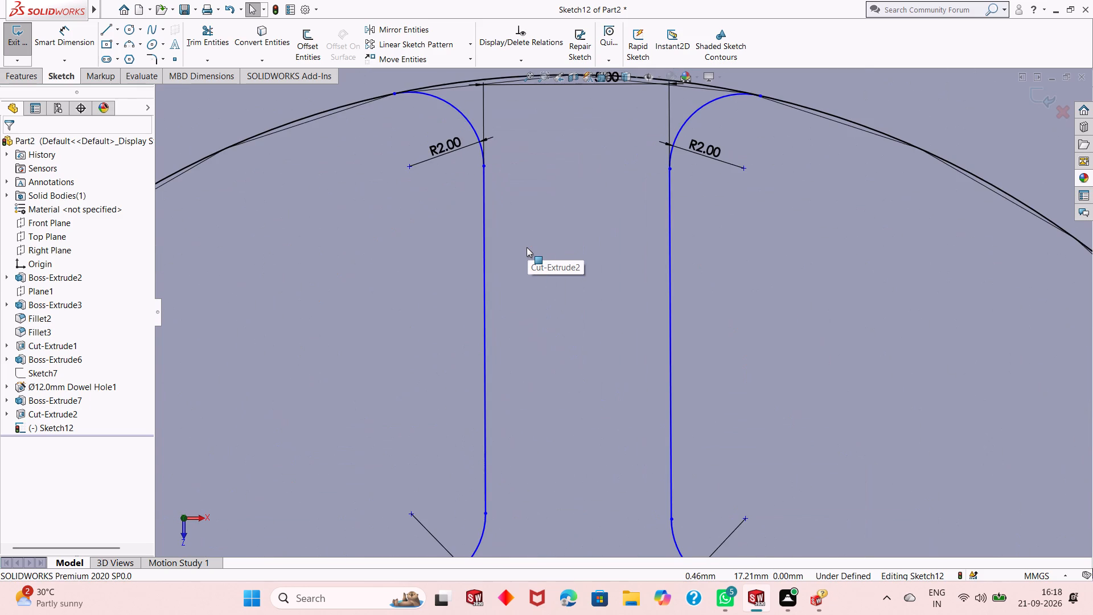
scroll(527, 247, down, 2)
scroll(527, 247, up, 2)
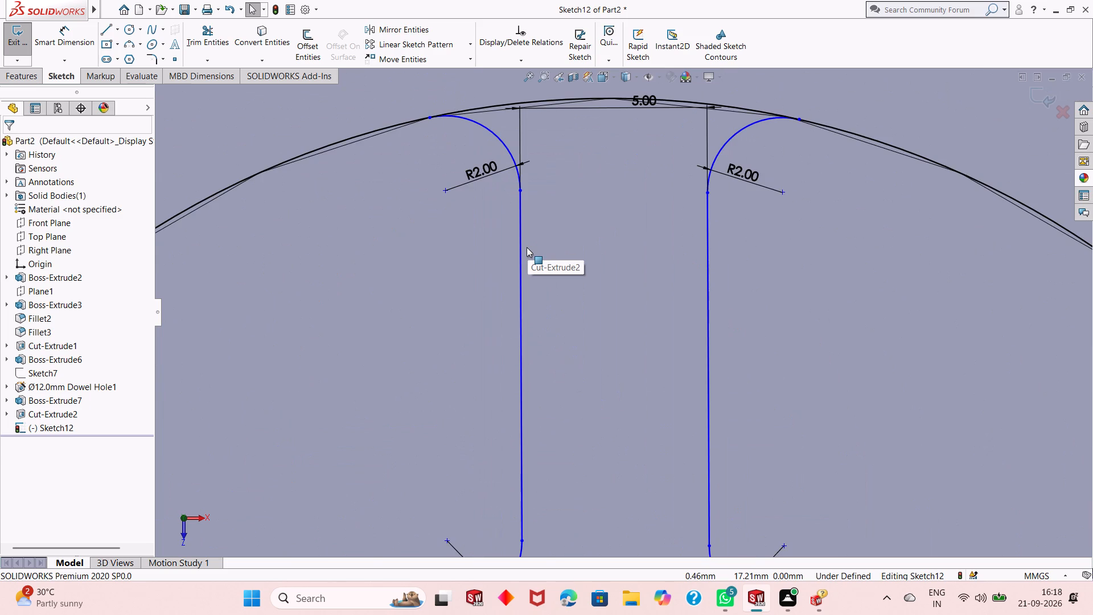
scroll(527, 247, down, 1)
scroll(527, 247, up, 5)
scroll(527, 247, down, 2)
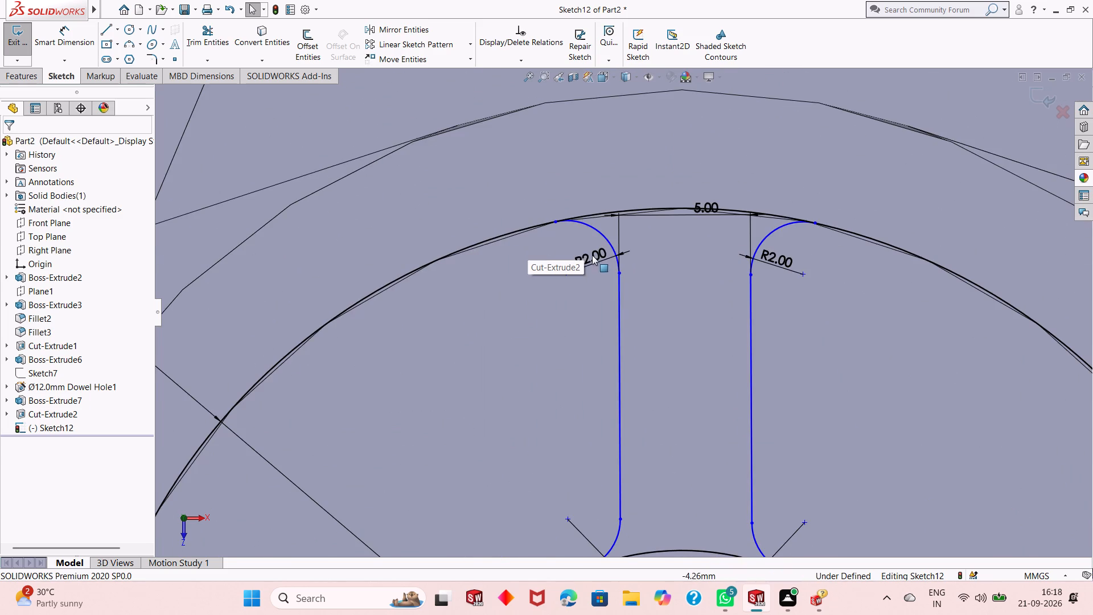
scroll(643, 260, down, 6)
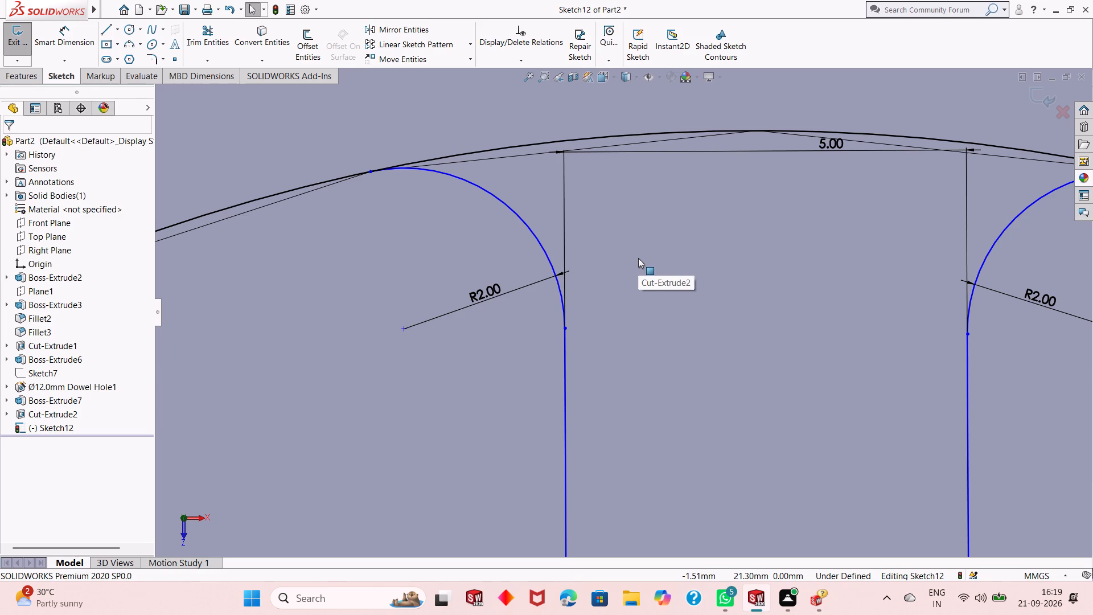
scroll(638, 258, up, 12)
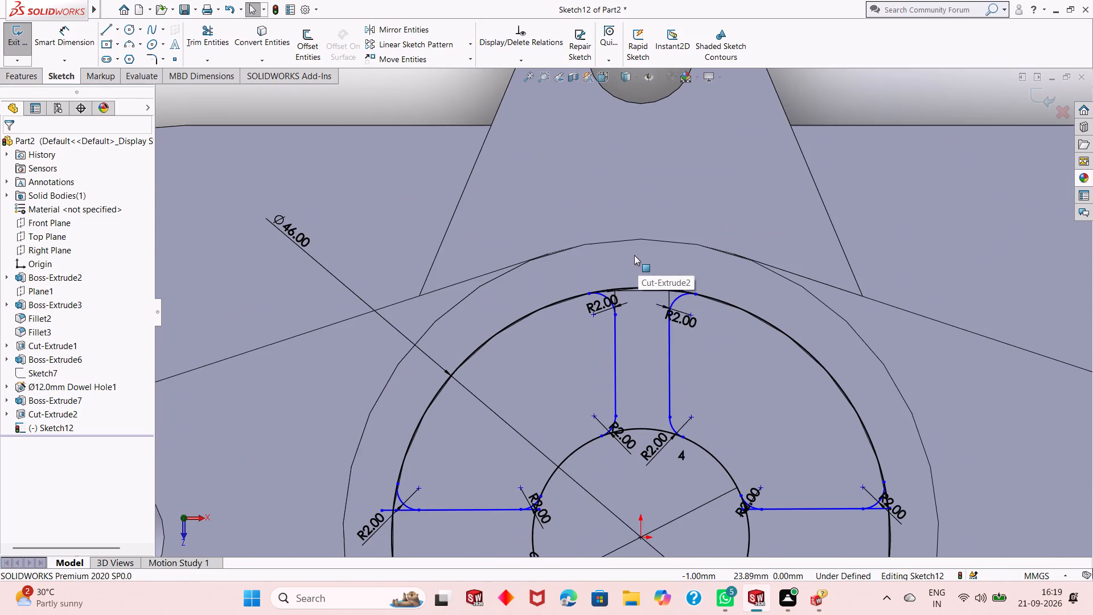
scroll(659, 408, up, 3)
scroll(659, 408, down, 9)
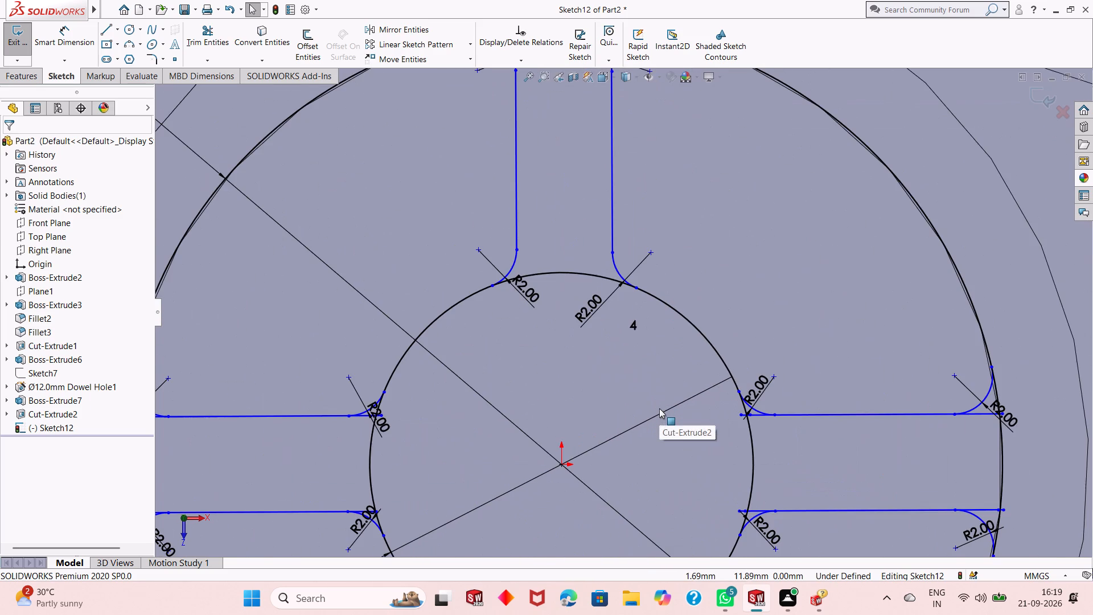
scroll(603, 278, up, 5)
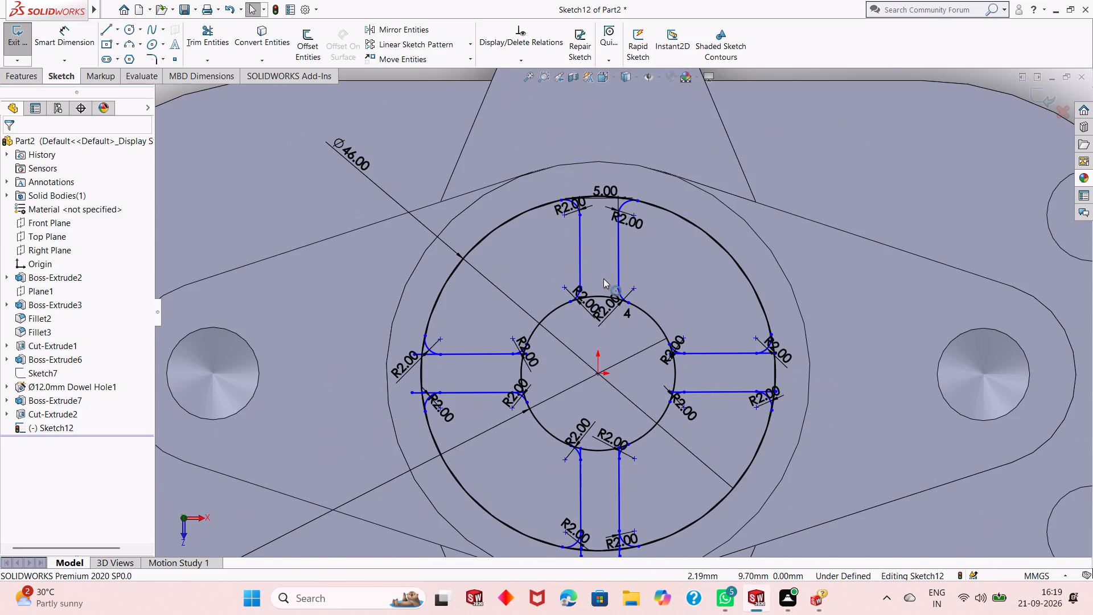
Trim away the upper-left arc of the 46 mm circle between the top rib and the left rib.
click(218, 32)
scroll(604, 289, down, 1)
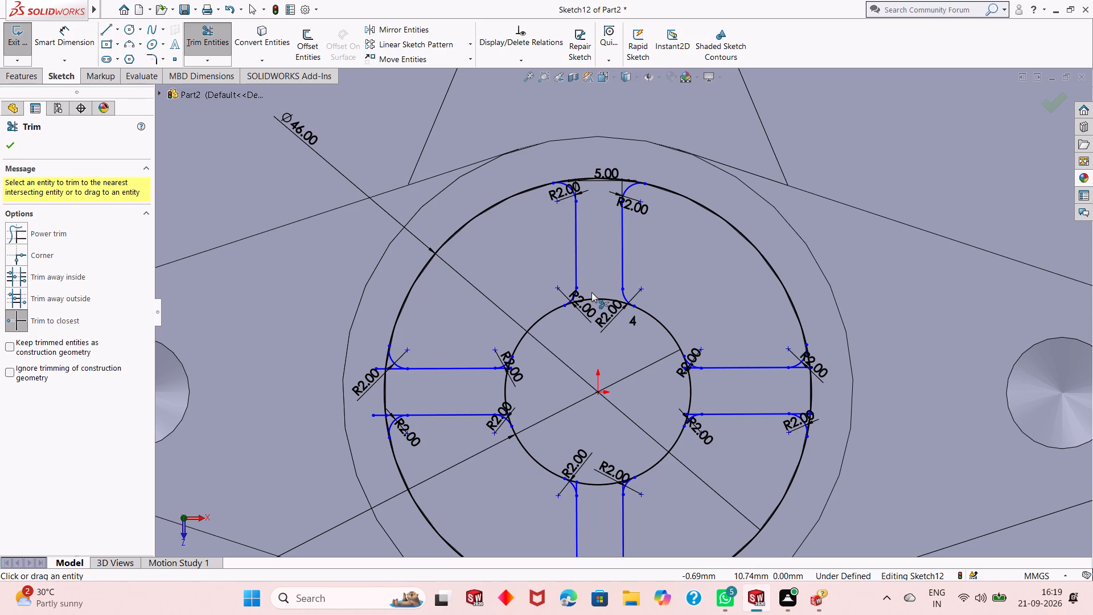
scroll(525, 286, down, 2)
scroll(525, 286, up, 2)
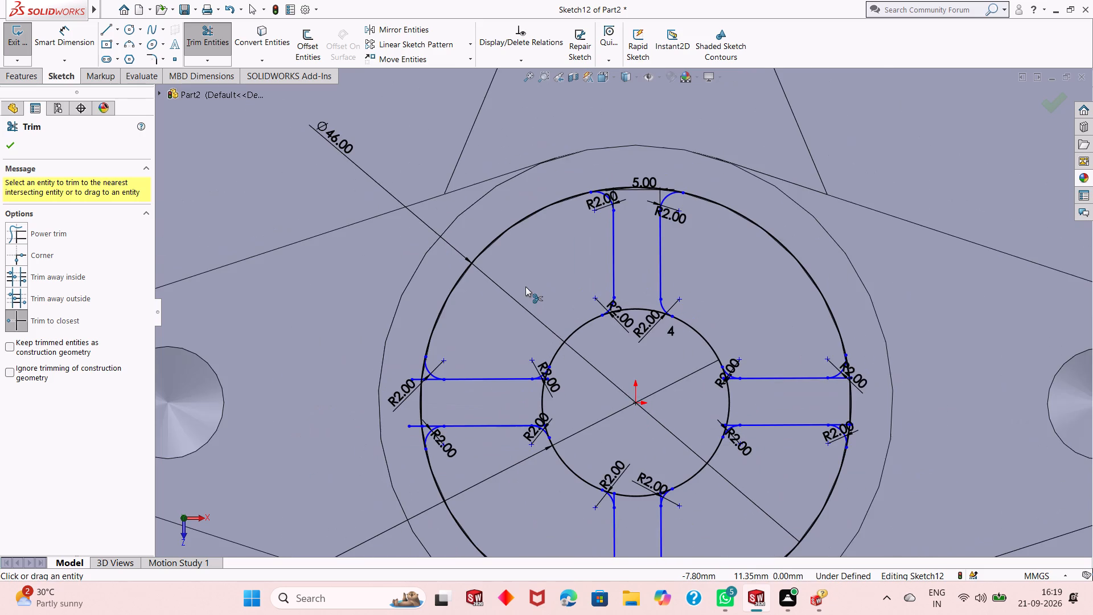
scroll(615, 304, up, 3)
scroll(647, 347, down, 1)
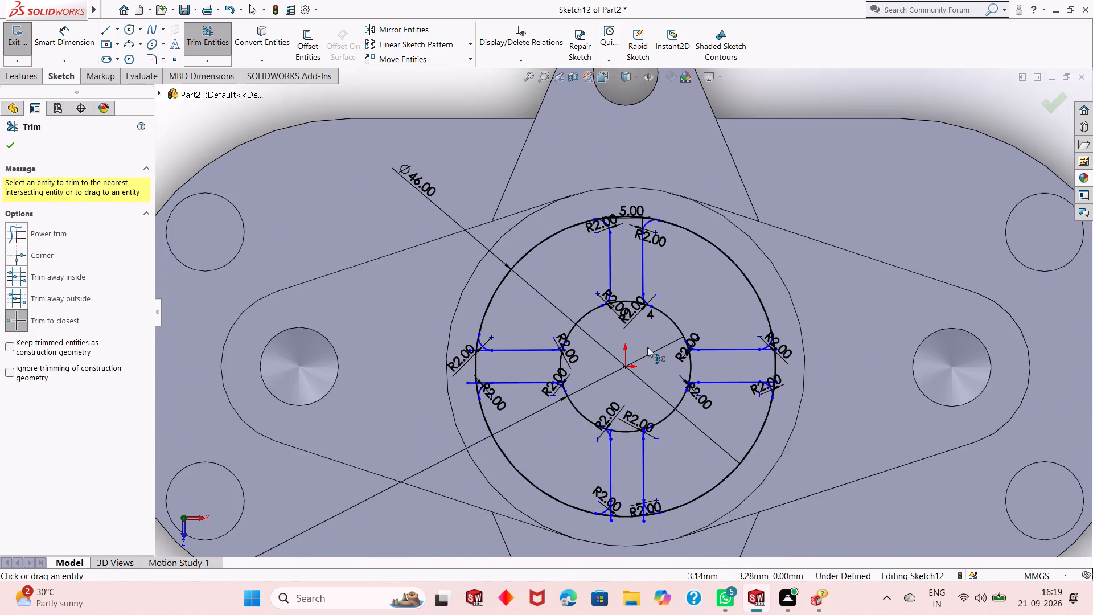
scroll(647, 347, down, 3)
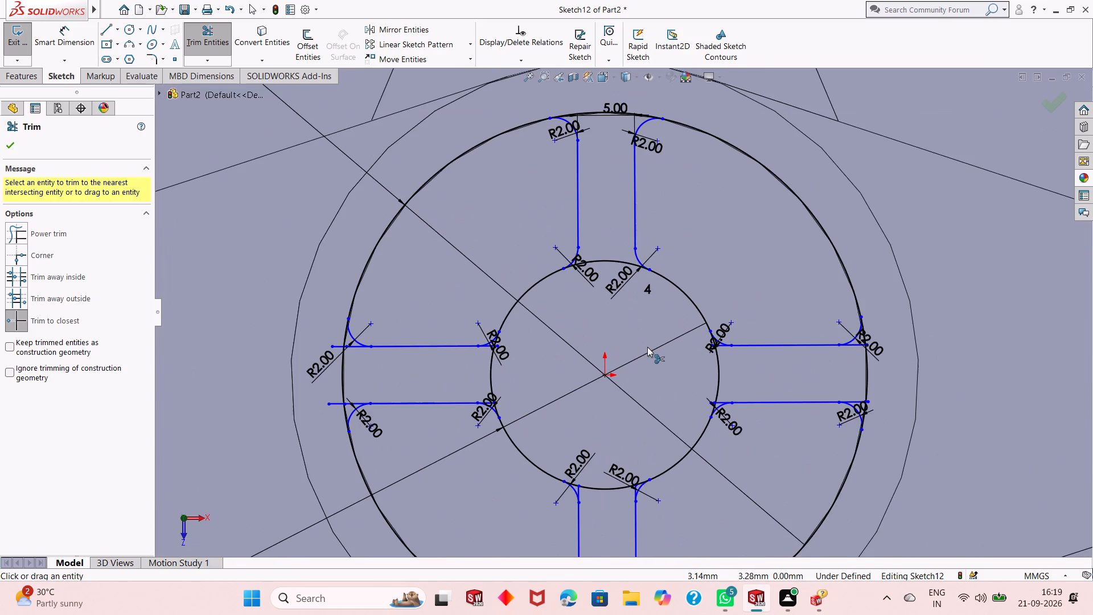
scroll(647, 347, up, 2)
scroll(647, 347, down, 1)
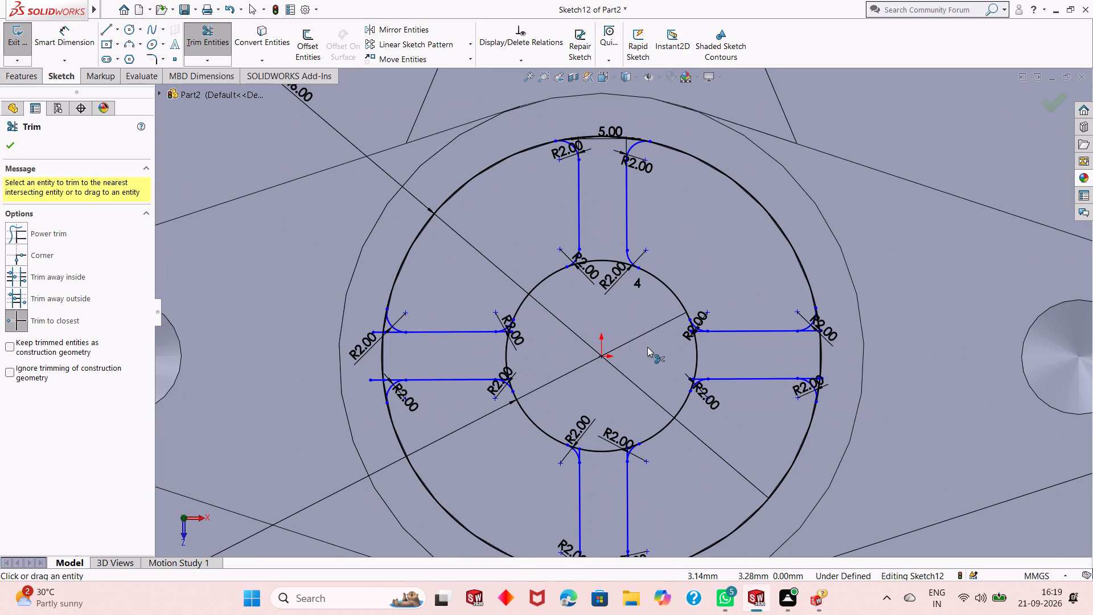
scroll(647, 347, down, 4)
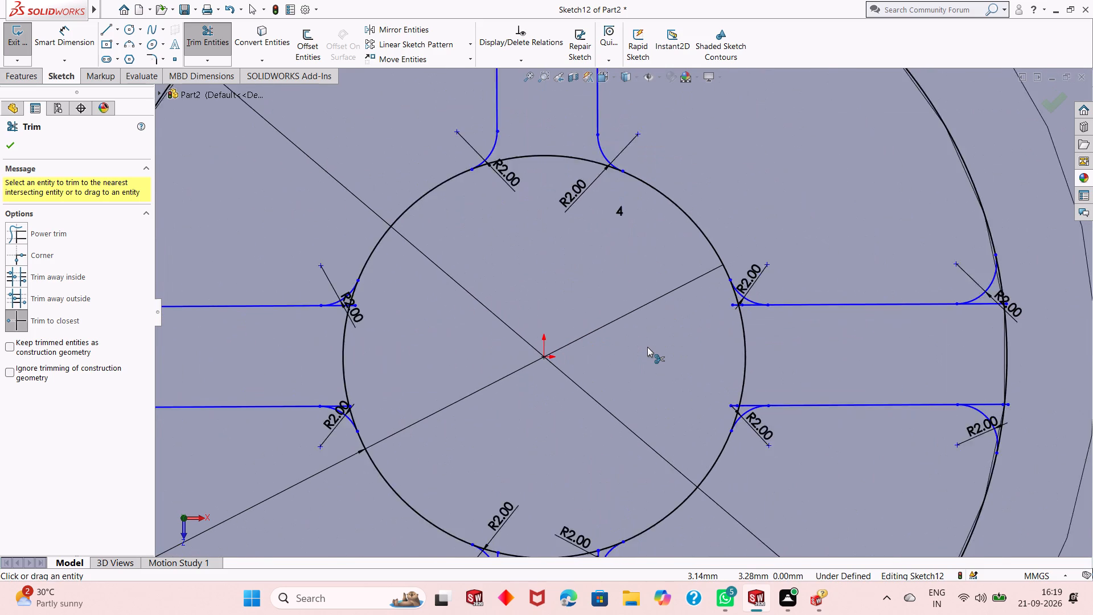
scroll(647, 347, down, 1)
scroll(647, 347, up, 2)
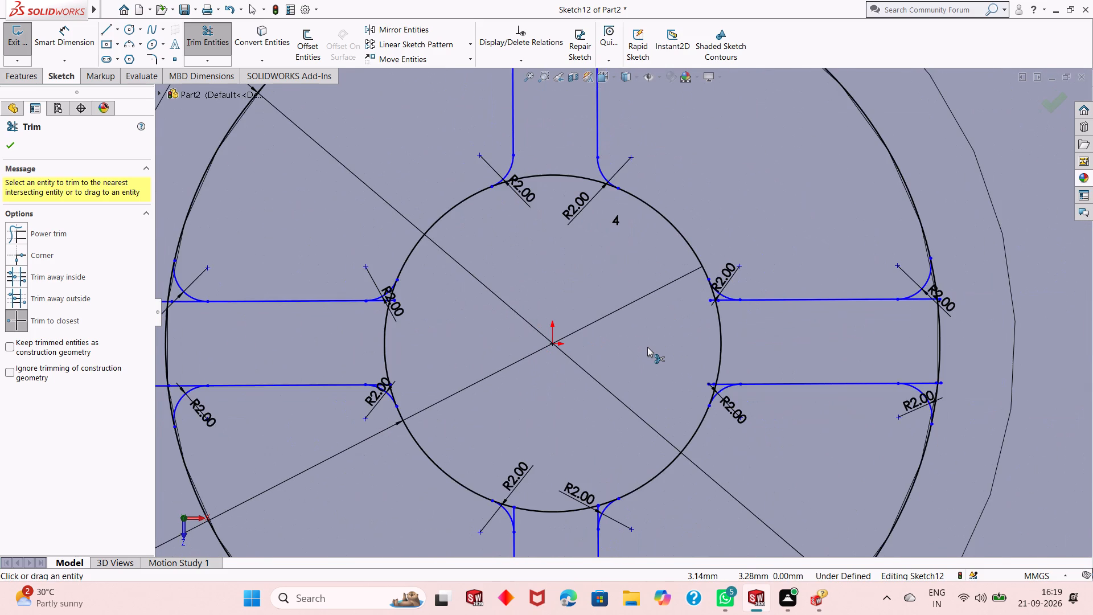
scroll(647, 347, up, 6)
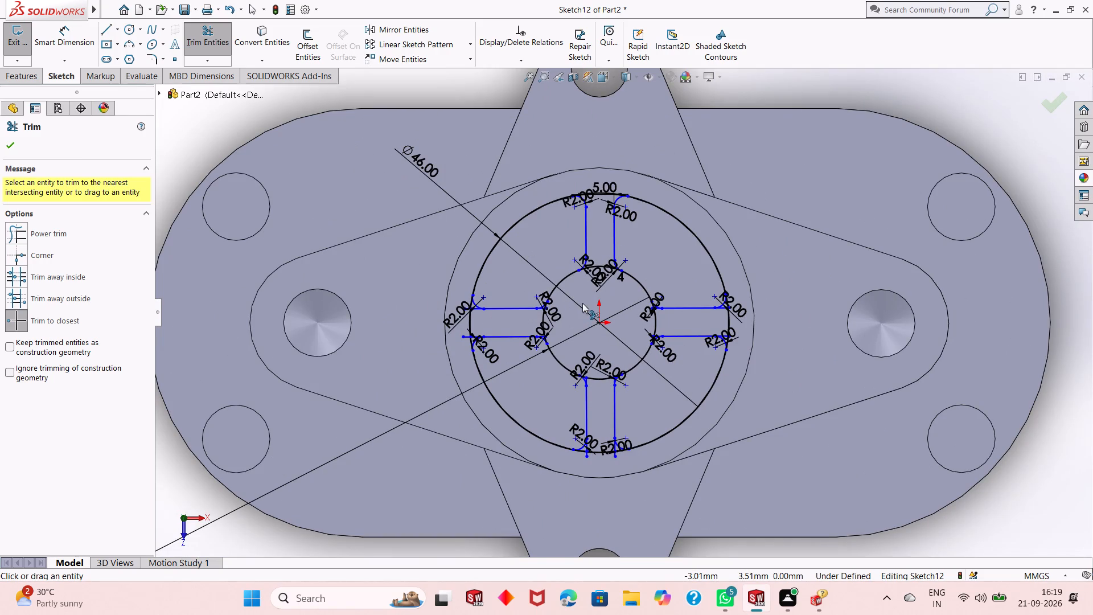
scroll(605, 186, down, 4)
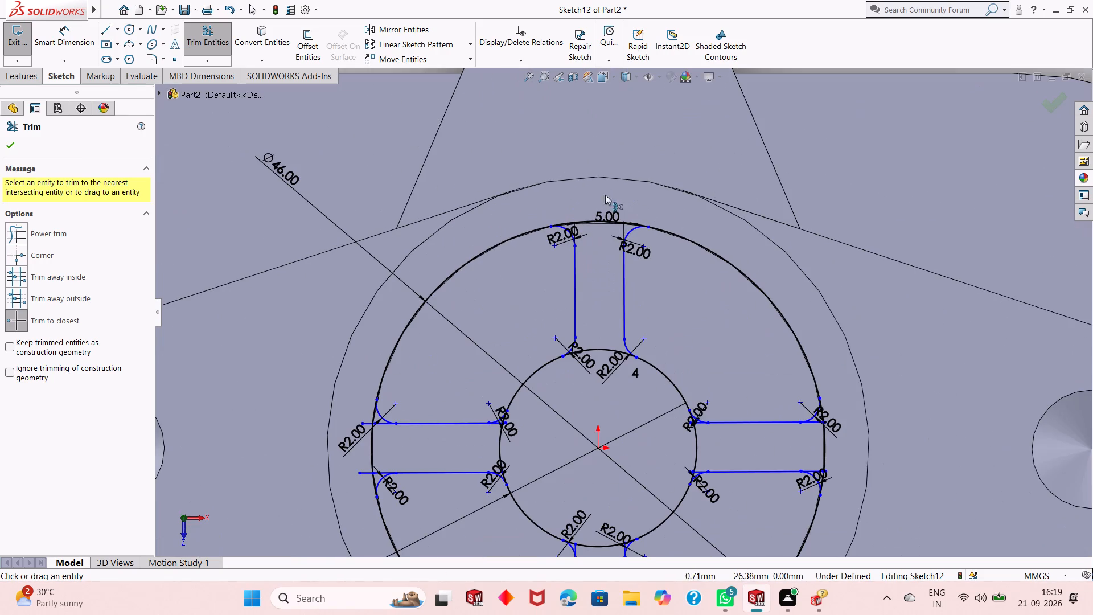
click(482, 249)
click(482, 251)
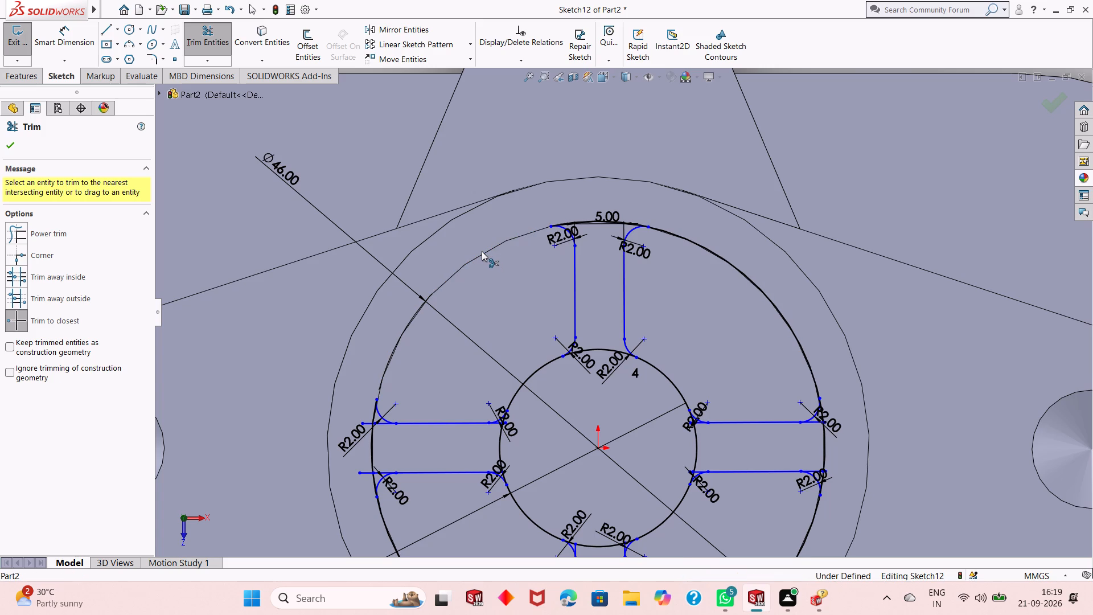
Trim away the lower-left arc of the 46 mm circle between the left rib and the bottom rib.
scroll(389, 464, down, 4)
scroll(439, 351, down, 8)
scroll(458, 363, up, 3)
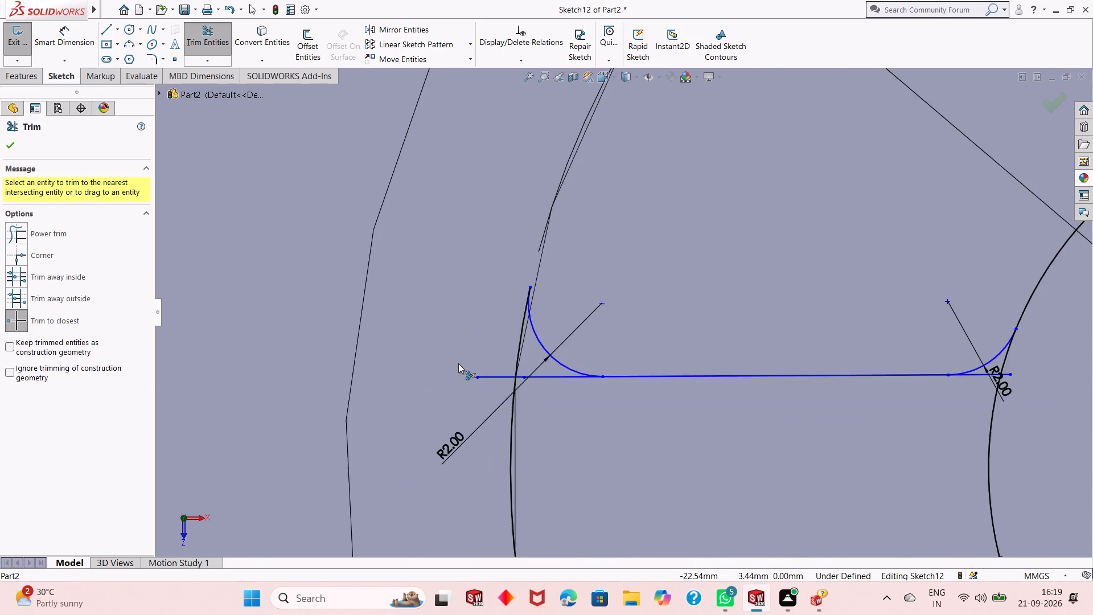
scroll(458, 363, up, 9)
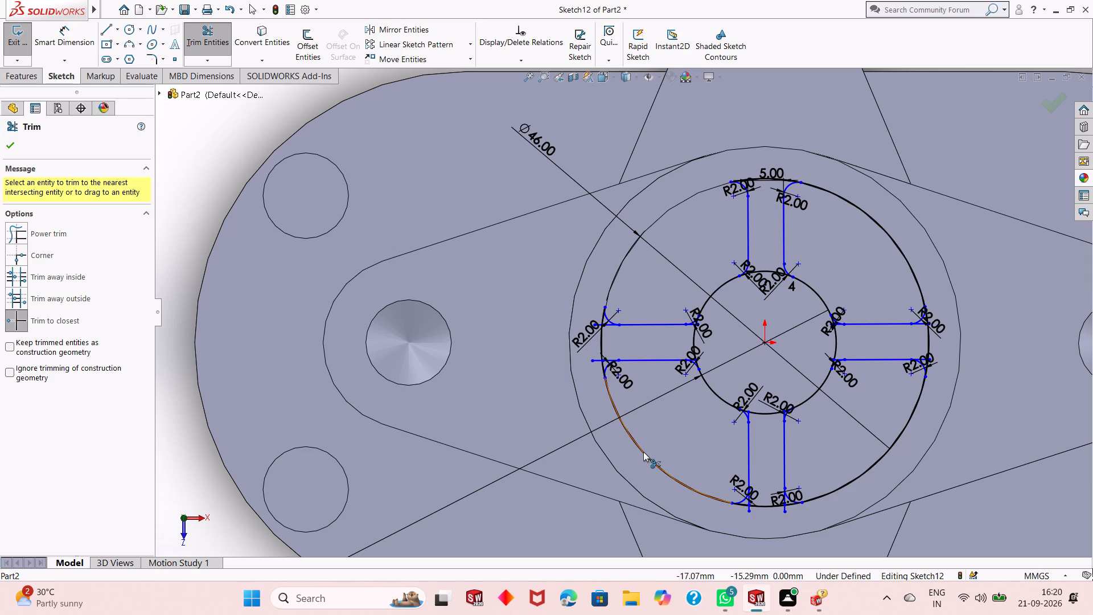
click(643, 452)
Trim the outer ends of the left rib's two side lines back to their 2 mm corner arcs.
scroll(615, 314, down, 8)
click(569, 347)
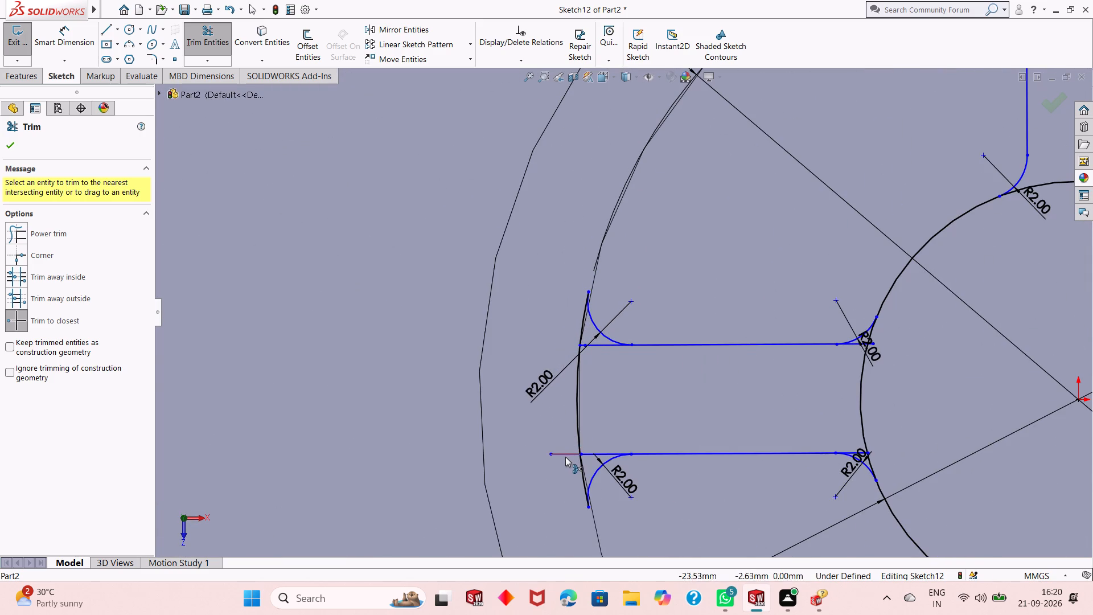
click(565, 457)
scroll(602, 459, up, 5)
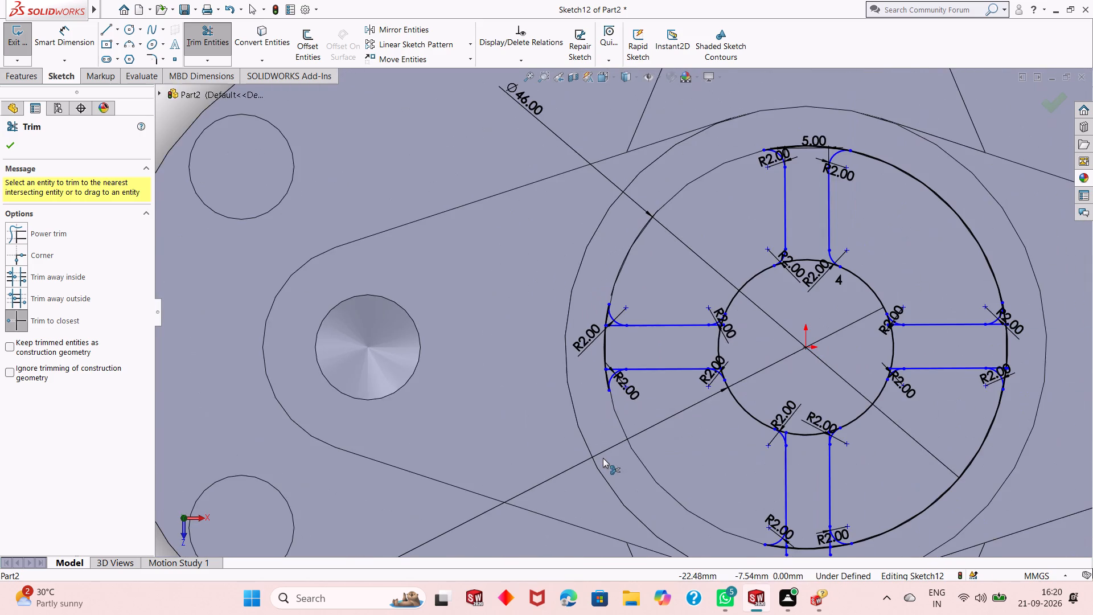
scroll(598, 305, down, 4)
scroll(641, 342, down, 3)
click(642, 342)
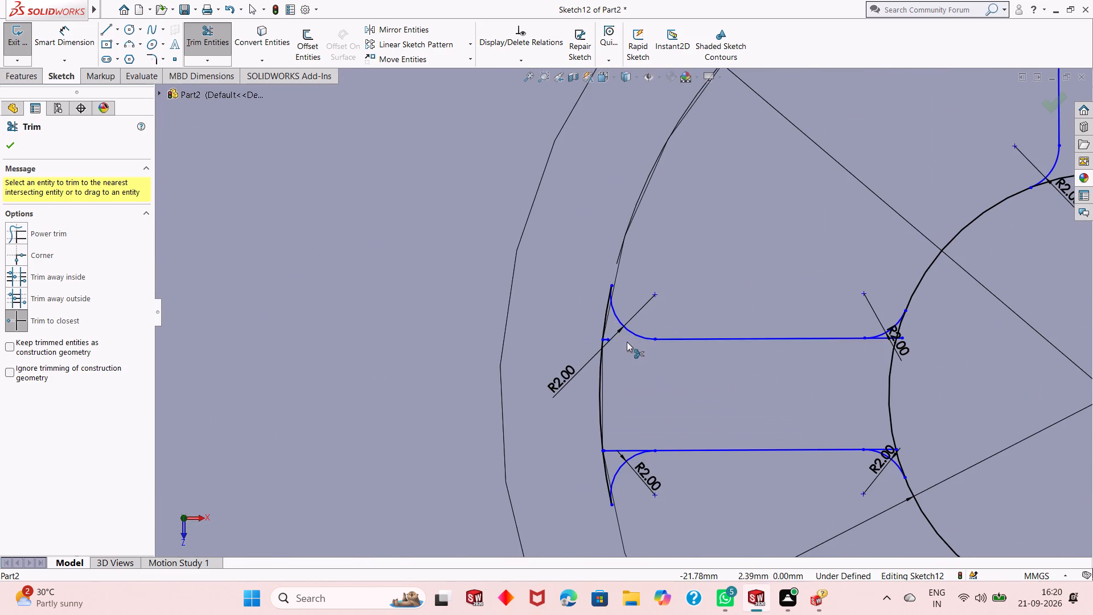
scroll(605, 342, down, 5)
click(609, 334)
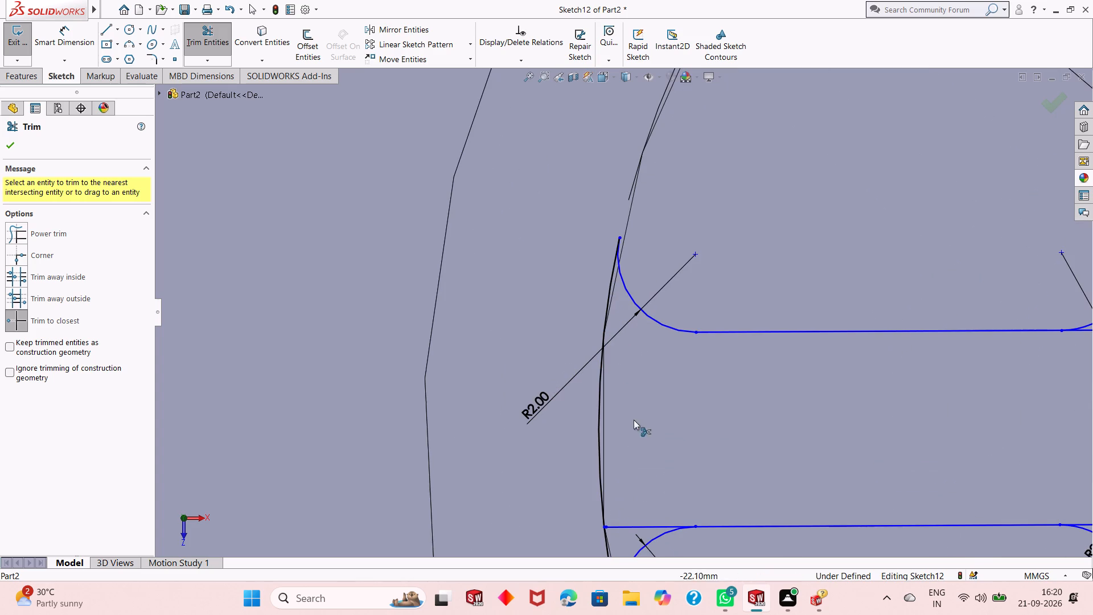
click(631, 526)
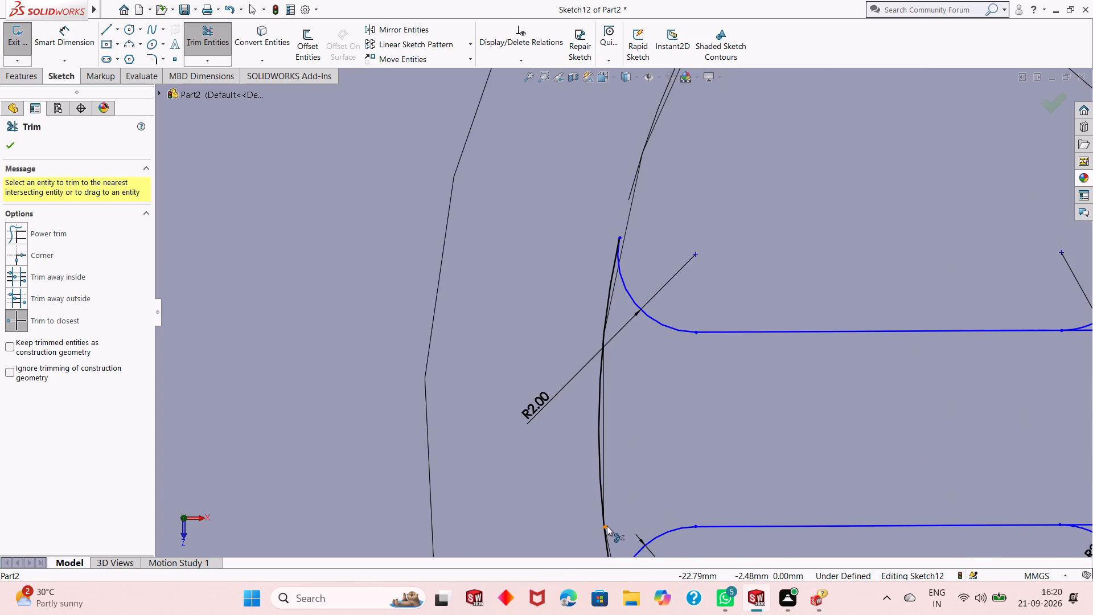
click(606, 528)
Trim the inner ends of the left rib's two side lines back to their 2 mm arcs at the inner circle.
scroll(645, 503, up, 6)
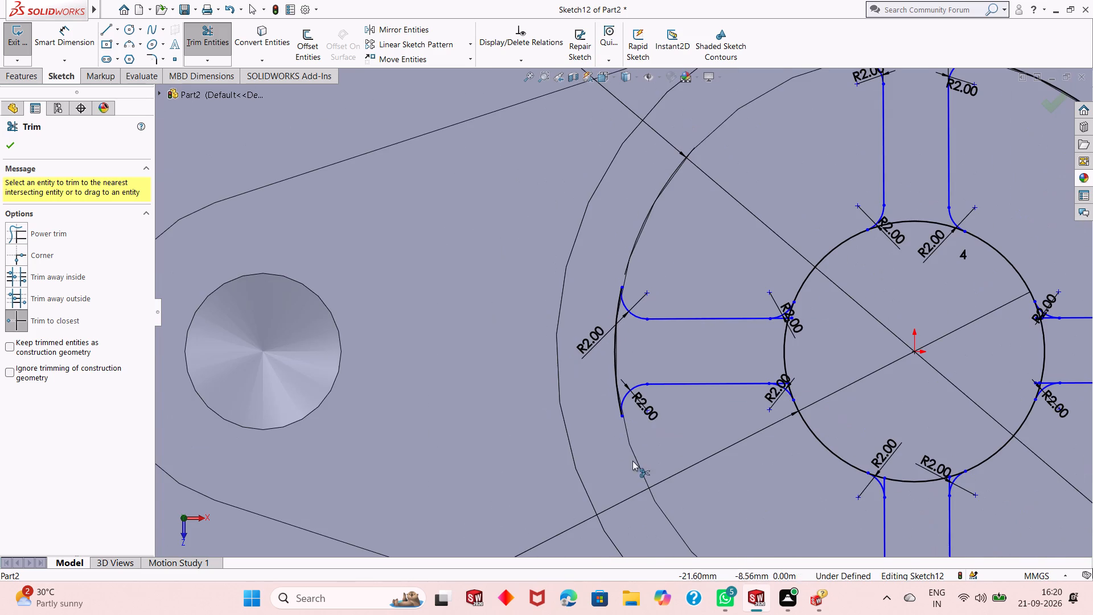
scroll(631, 284, down, 11)
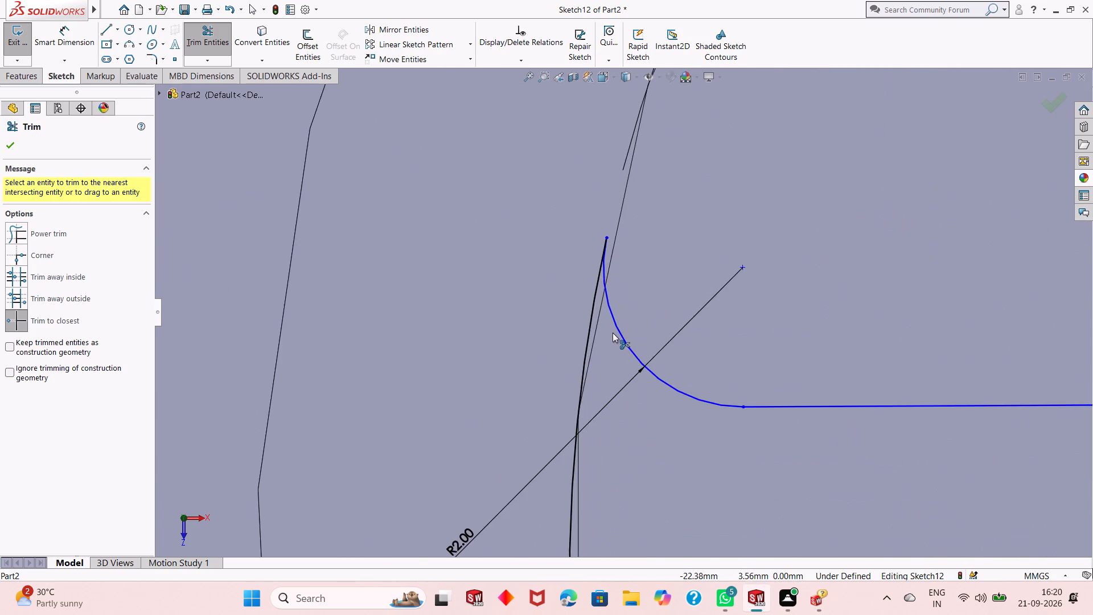
scroll(613, 333, up, 15)
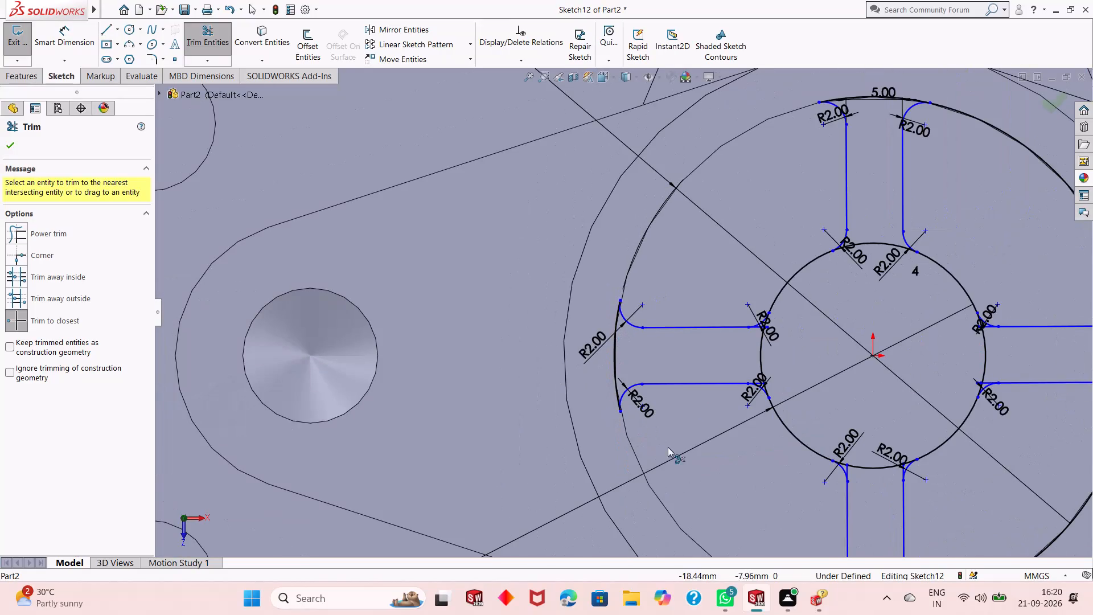
scroll(677, 461, up, 6)
scroll(756, 401, down, 4)
scroll(687, 498, down, 4)
scroll(674, 363, down, 4)
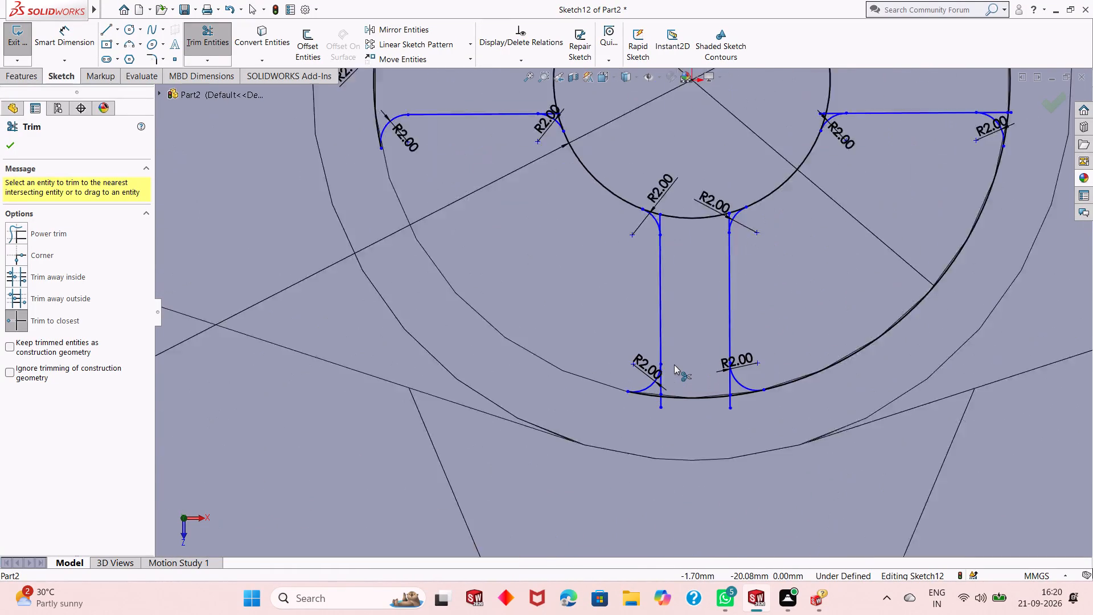
scroll(677, 364, up, 3)
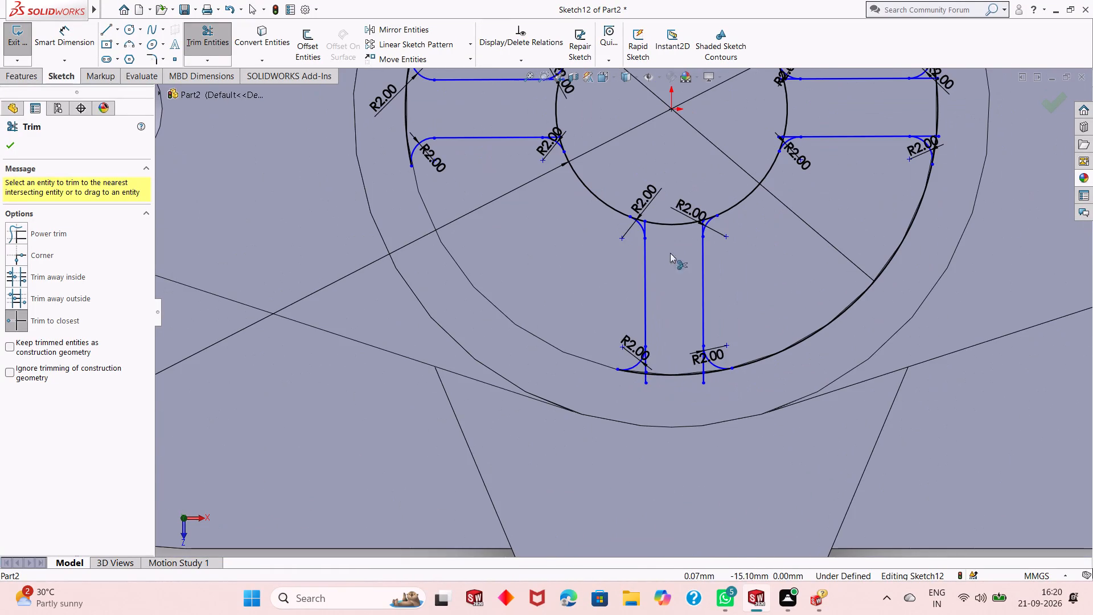
scroll(541, 112, up, 2)
scroll(541, 112, down, 3)
scroll(615, 190, down, 12)
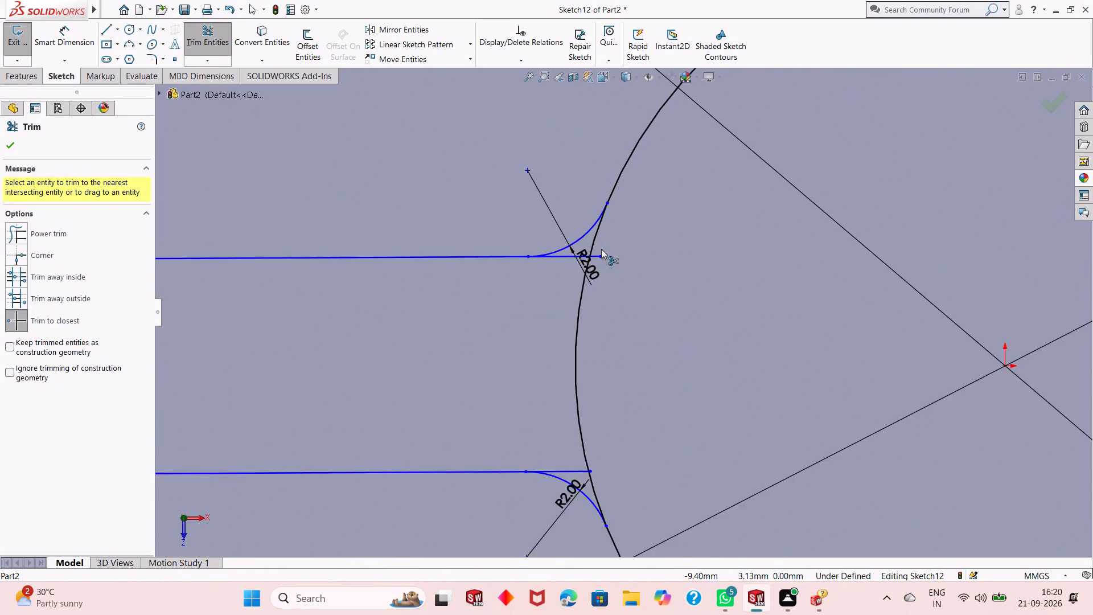
scroll(601, 249, down, 2)
click(593, 276)
click(580, 276)
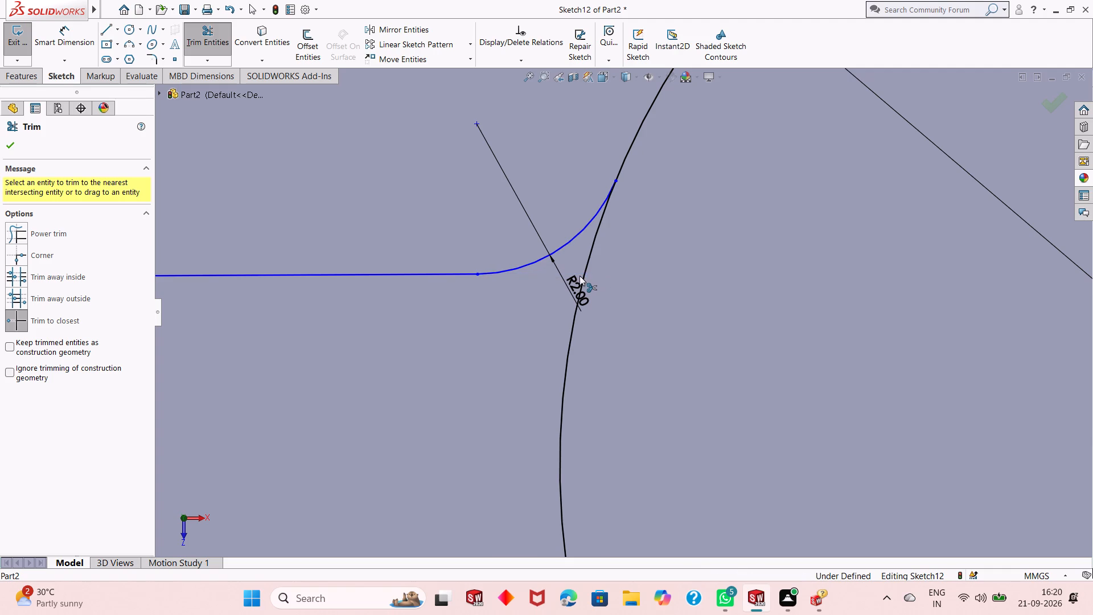
scroll(567, 319, up, 8)
scroll(623, 452, down, 12)
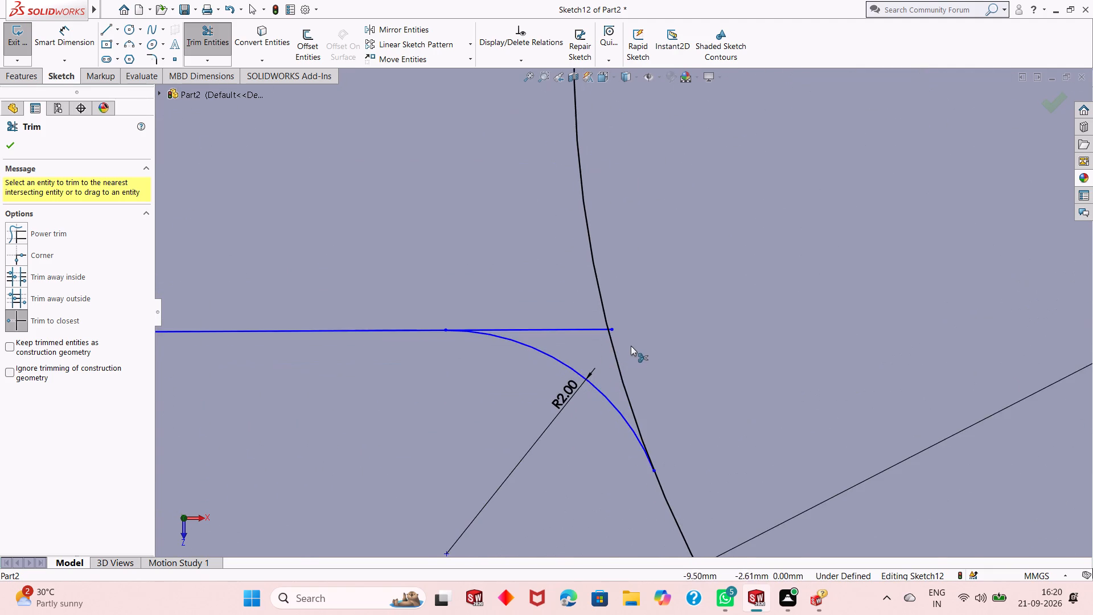
scroll(631, 341, down, 7)
click(584, 305)
click(565, 305)
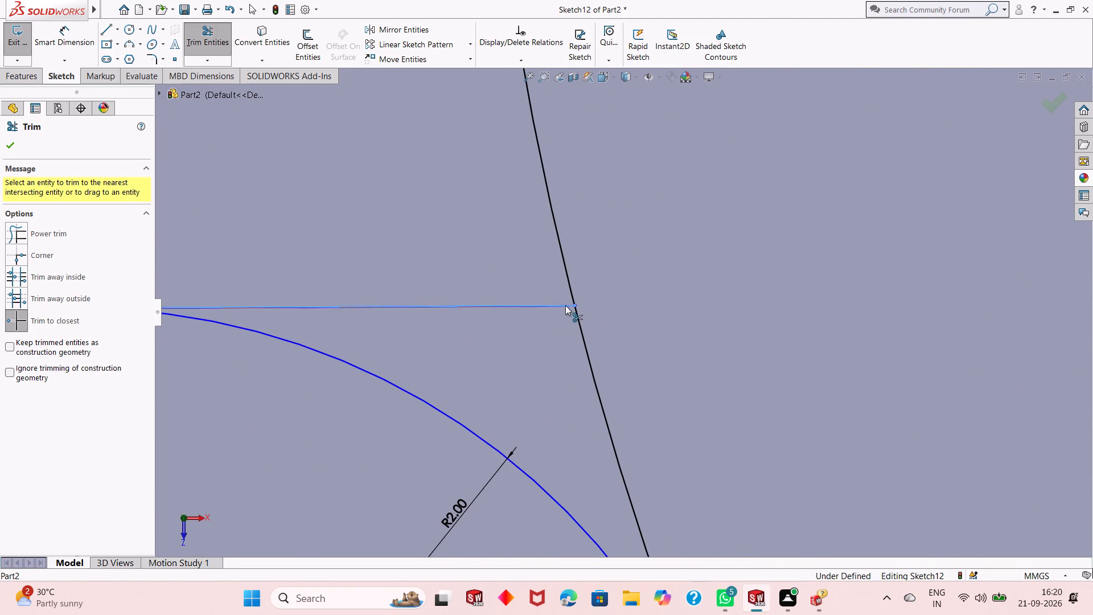
Trim the inner ends of the bottom rib's two side lines back to their 2 mm arcs at the inner circle.
scroll(568, 345, up, 20)
scroll(568, 345, up, 7)
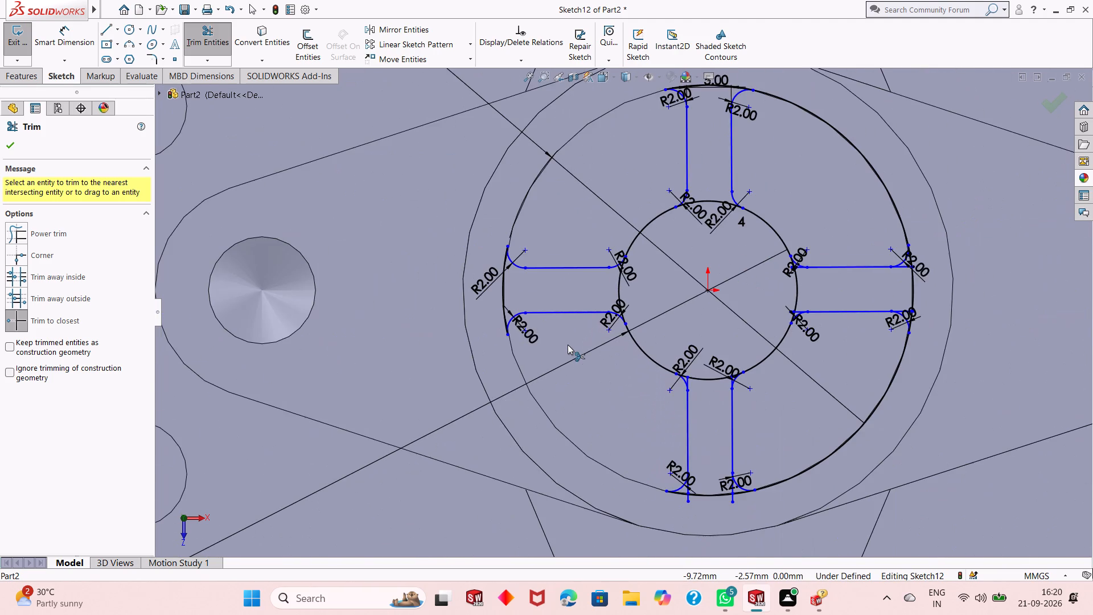
scroll(720, 386, down, 10)
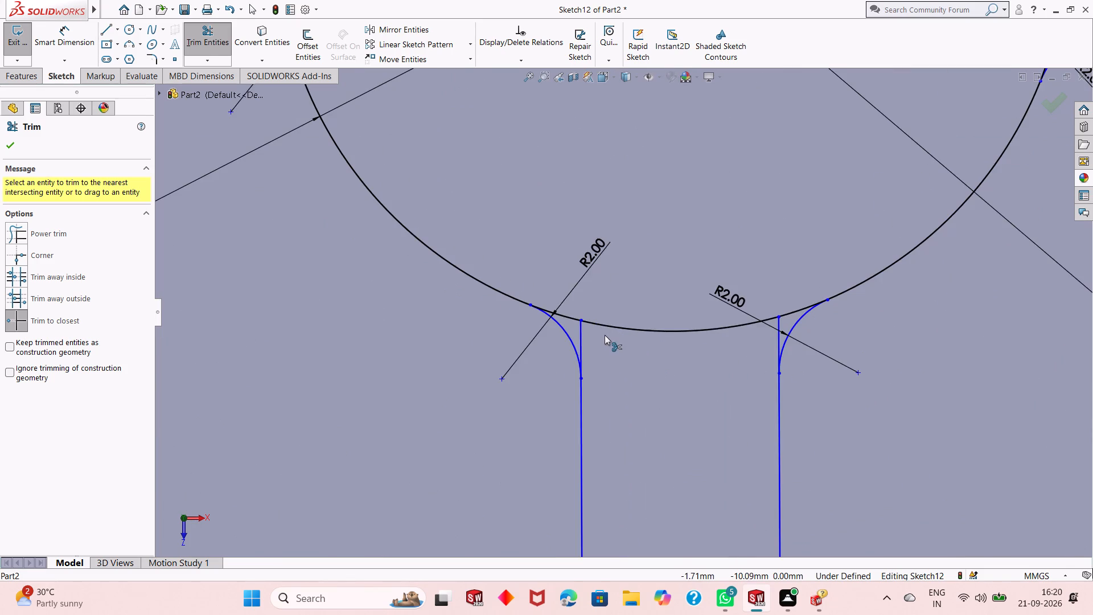
scroll(605, 335, down, 7)
click(541, 309)
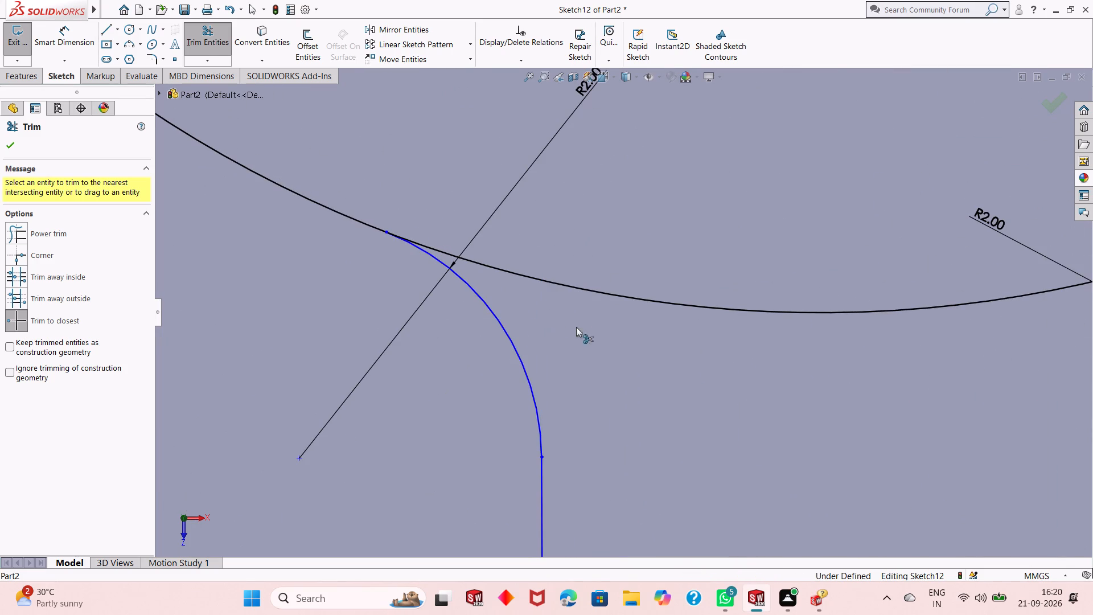
scroll(739, 395, up, 7)
click(797, 304)
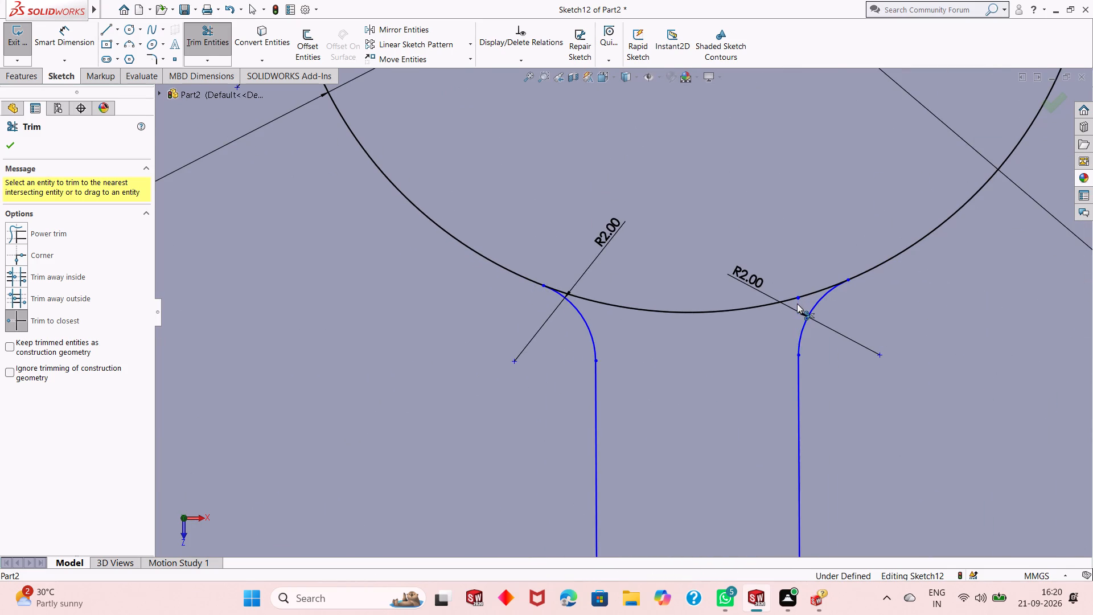
click(798, 297)
Trim the outer end of the bottom rib's left side line back to its 2 mm corner arc.
scroll(751, 377, up, 5)
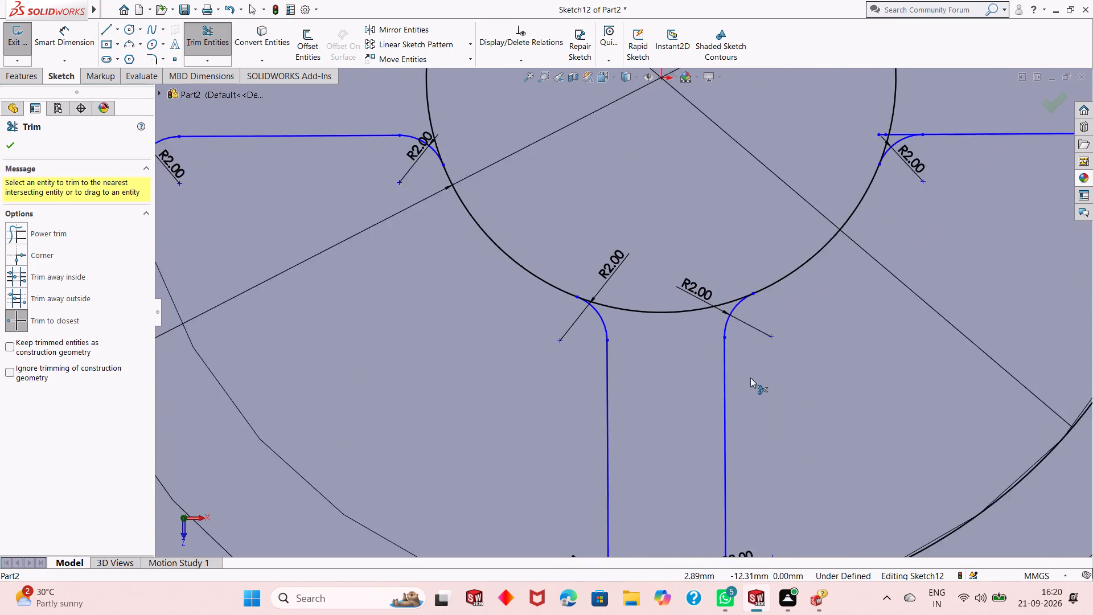
scroll(750, 378, up, 2)
scroll(619, 490, down, 9)
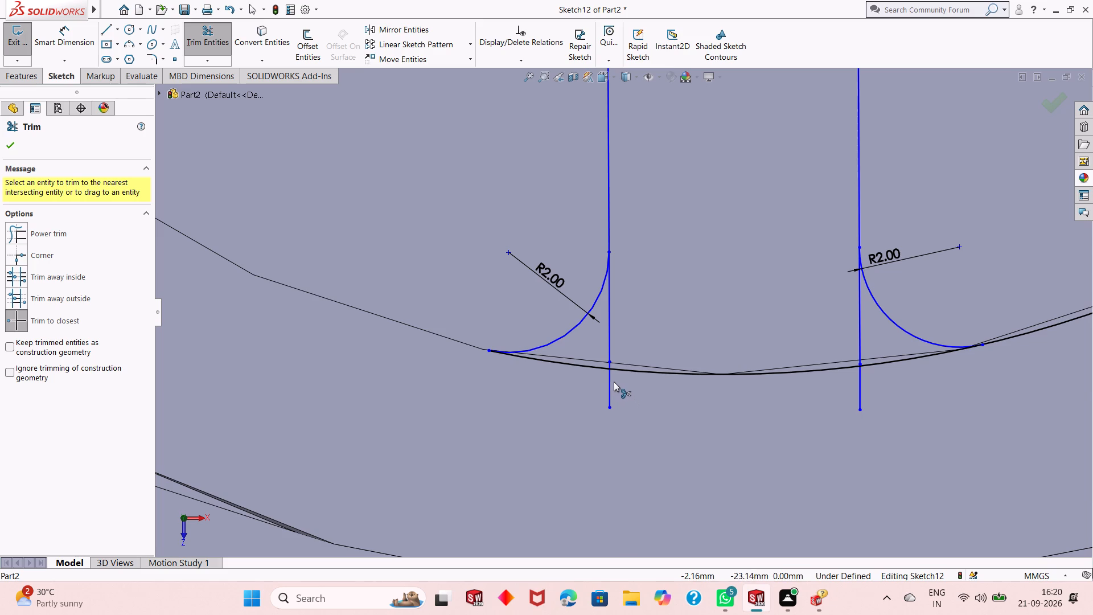
click(610, 378)
scroll(609, 358, down, 9)
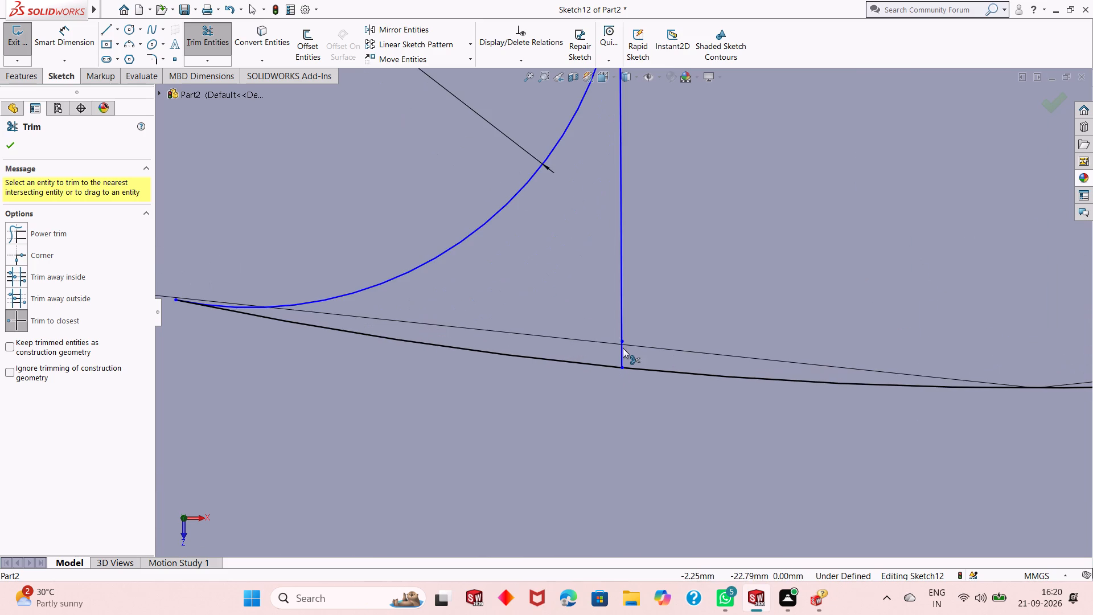
click(622, 354)
click(623, 308)
Trim the bottom rib's right side line outside the 46 mm circle and its short end piece just inside, then end trimming.
scroll(622, 376, up, 10)
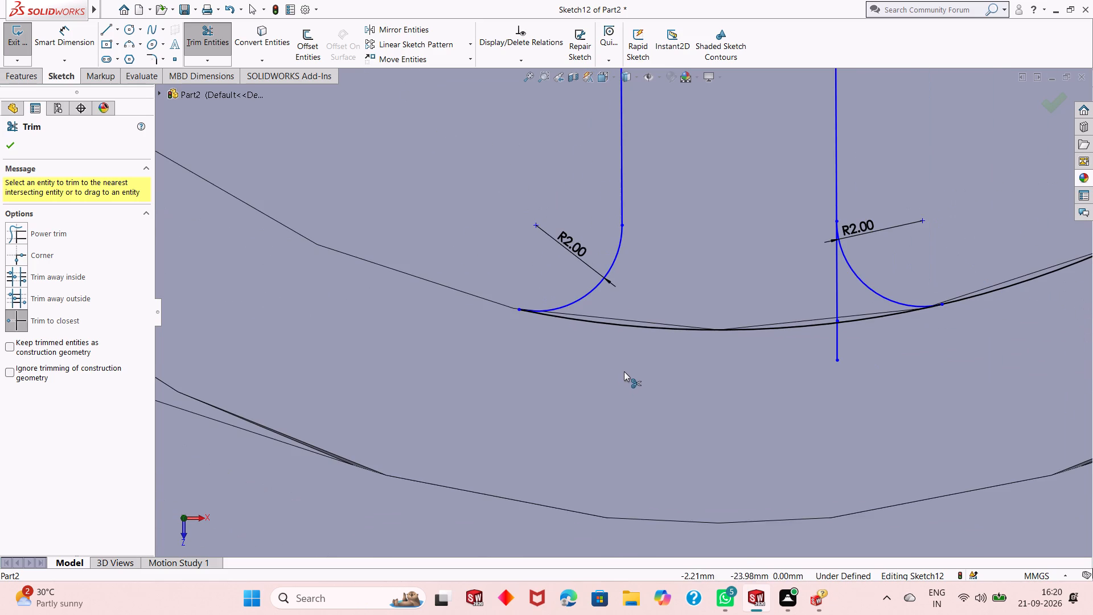
click(837, 342)
scroll(834, 317, down, 7)
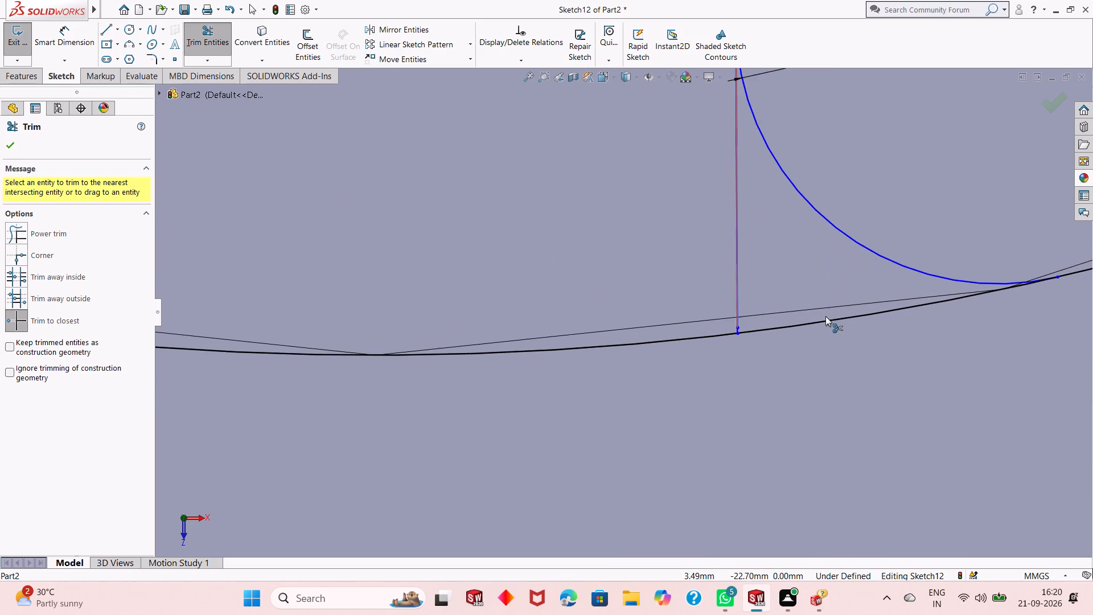
scroll(738, 325, down, 7)
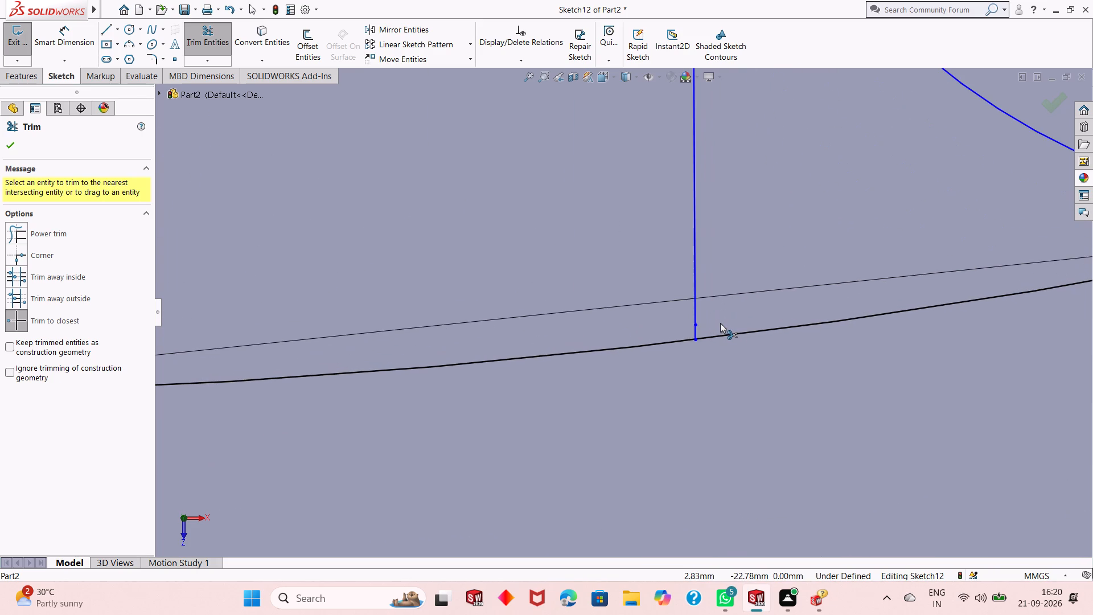
scroll(720, 323, down, 2)
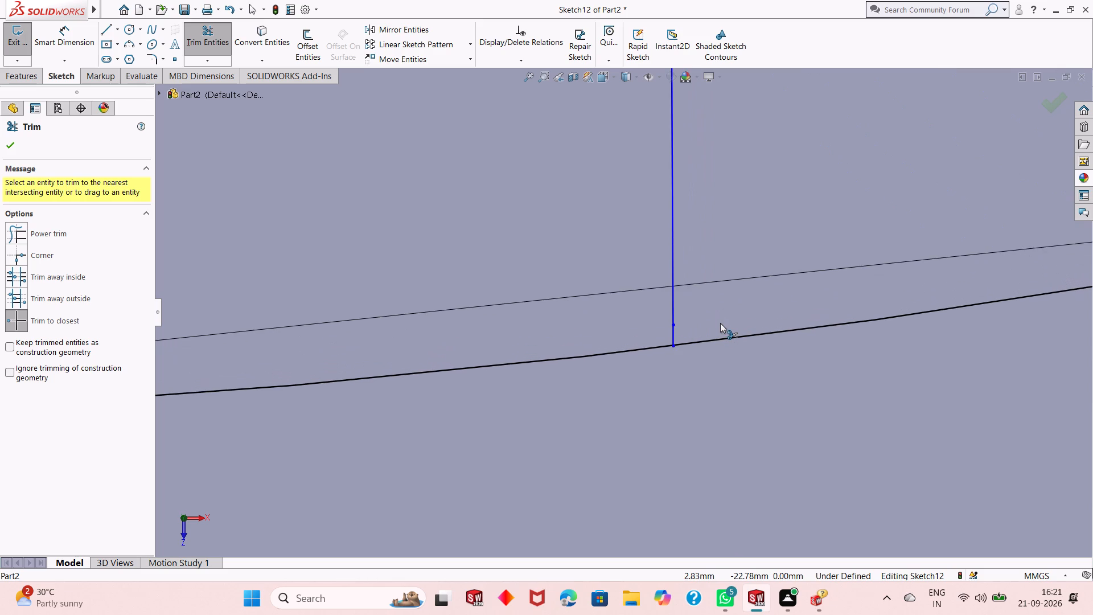
click(673, 332)
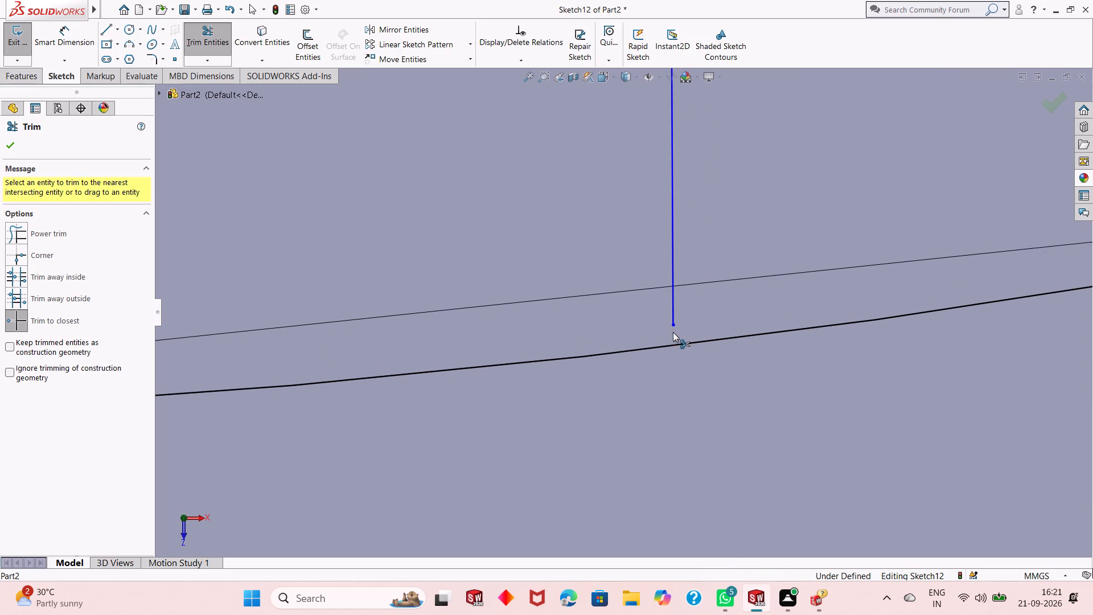
right_click(757, 379)
click(793, 413)
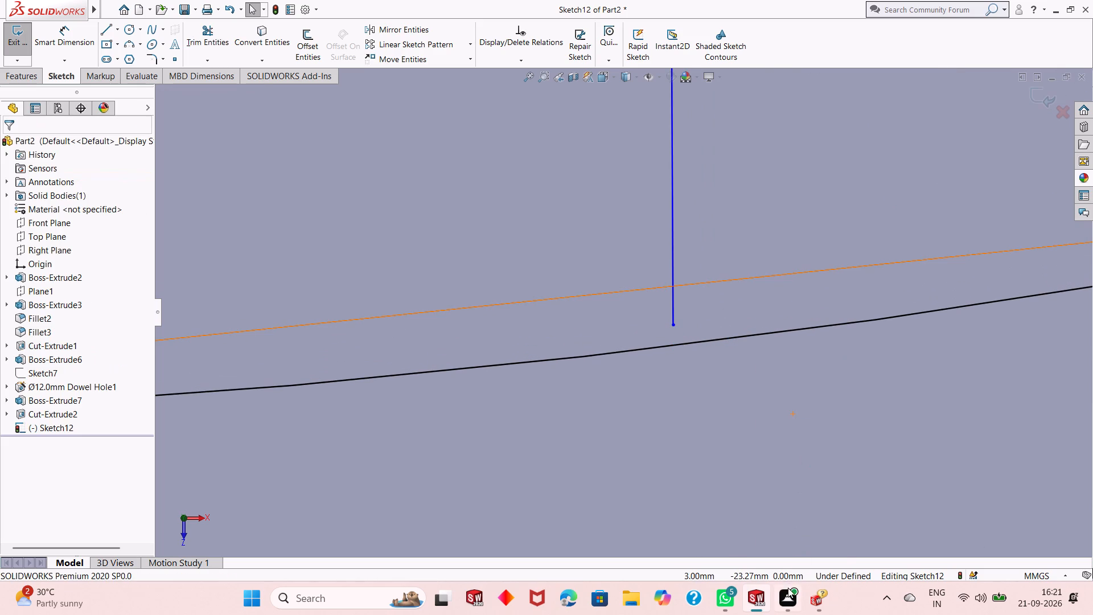
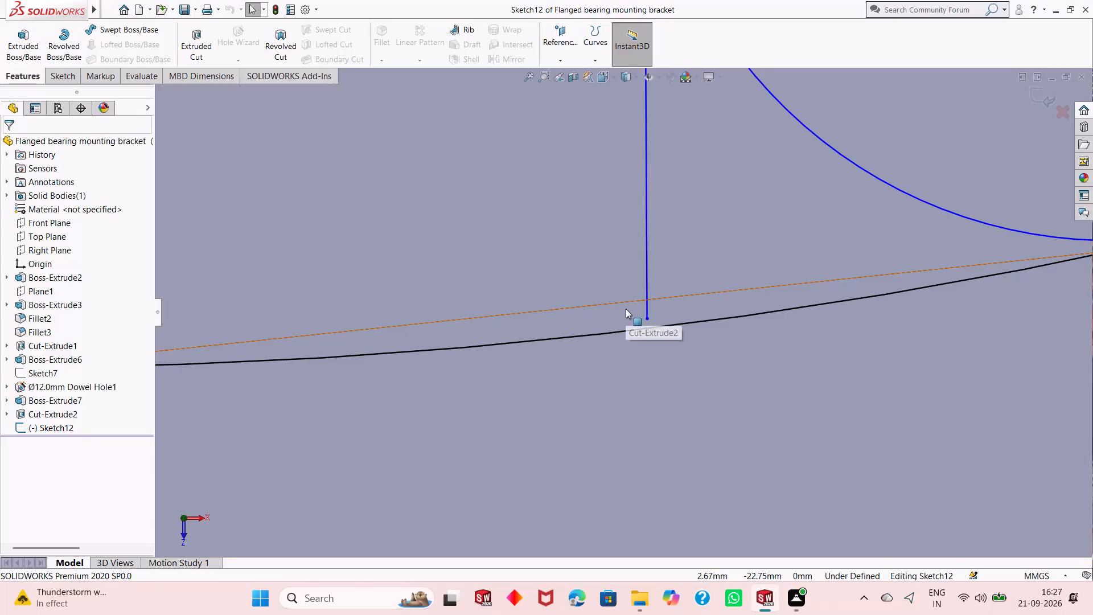
Examine the filleted spoke outlines around the central circle of the sketch for leftover line ends.
key(Escape)
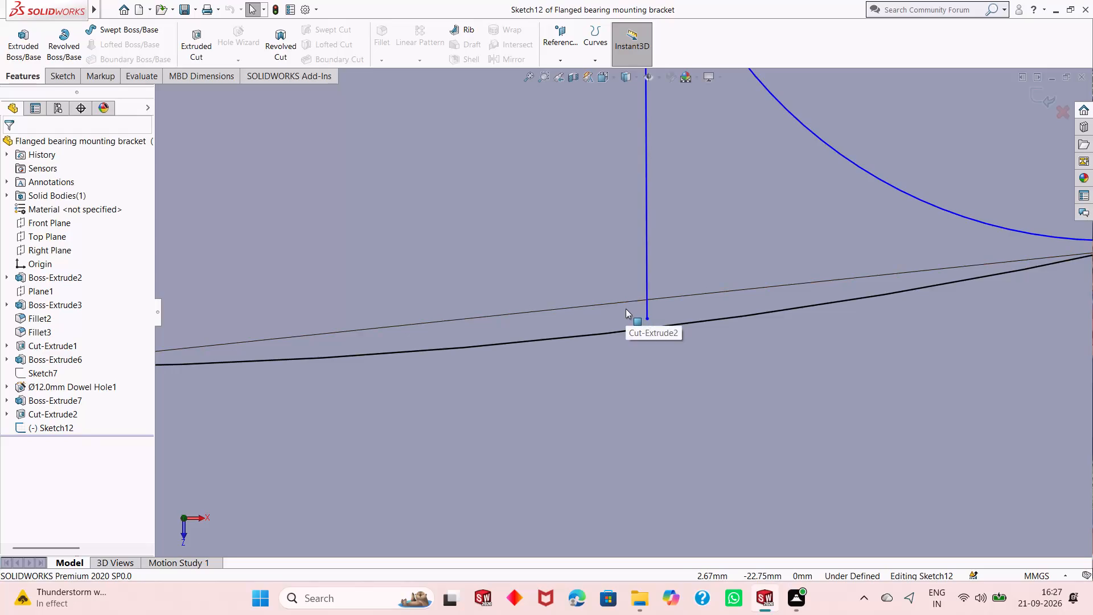
scroll(667, 319, up, 19)
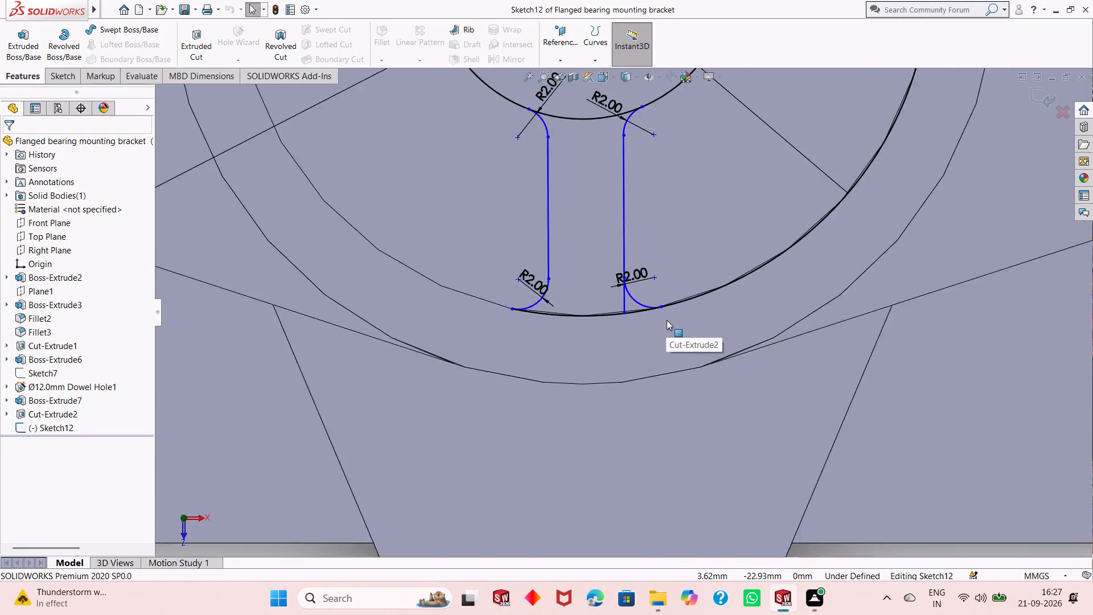
scroll(667, 320, up, 7)
scroll(636, 341, down, 2)
scroll(450, 341, up, 2)
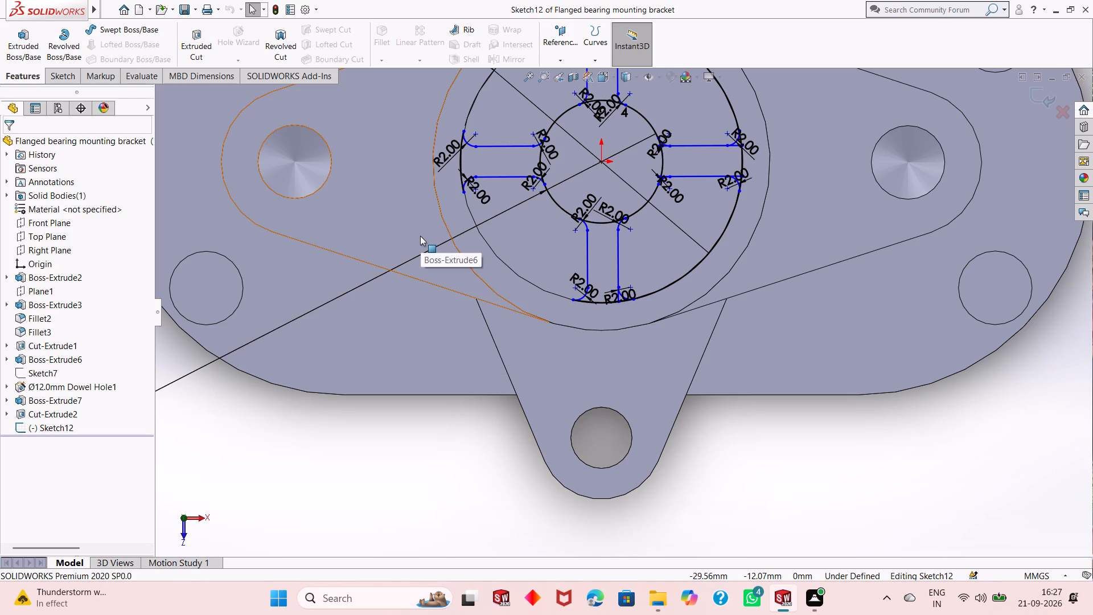
scroll(580, 165, down, 1)
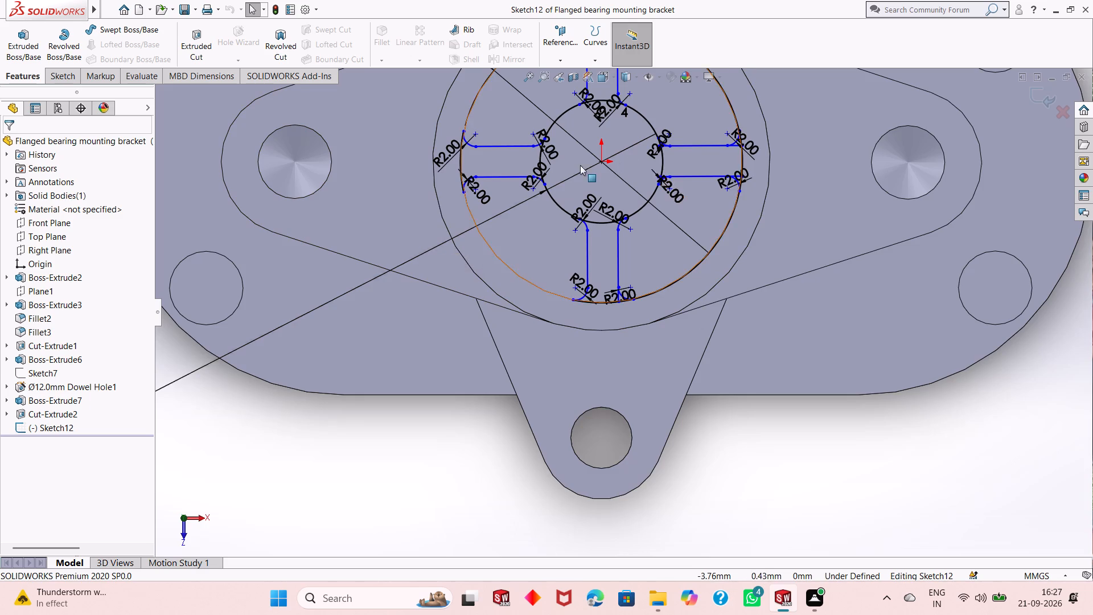
scroll(580, 165, down, 2)
scroll(560, 181, up, 2)
scroll(495, 186, down, 3)
scroll(543, 223, down, 3)
scroll(534, 237, up, 3)
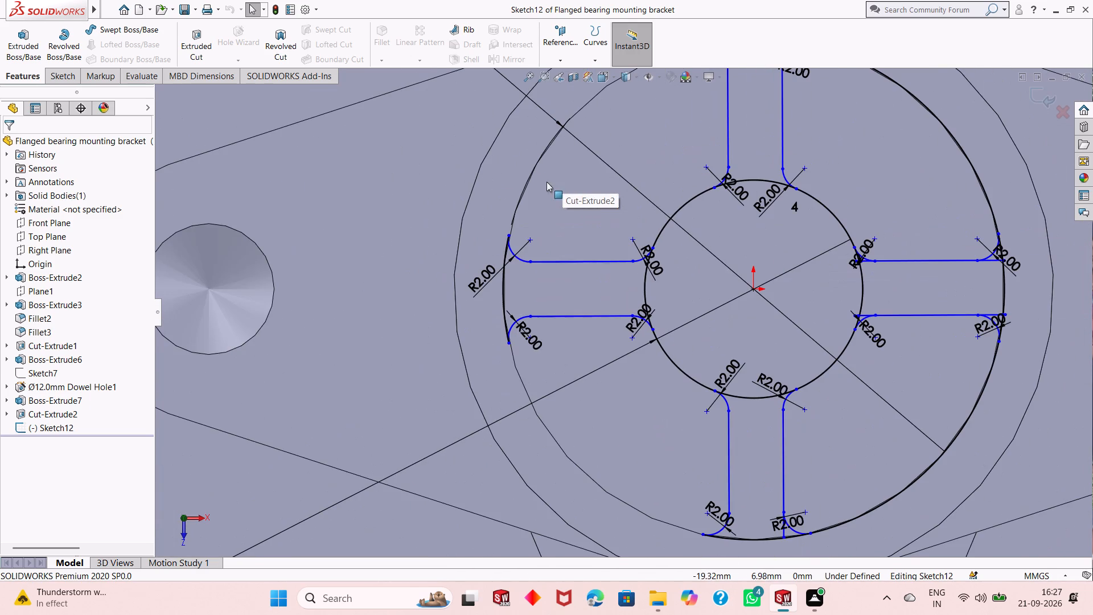
key(Escape)
key(Escape)
Trim the leftover line end at the lower spoke's outer fillet and the outer circle's arc between the lower and right spokes.
click(56, 76)
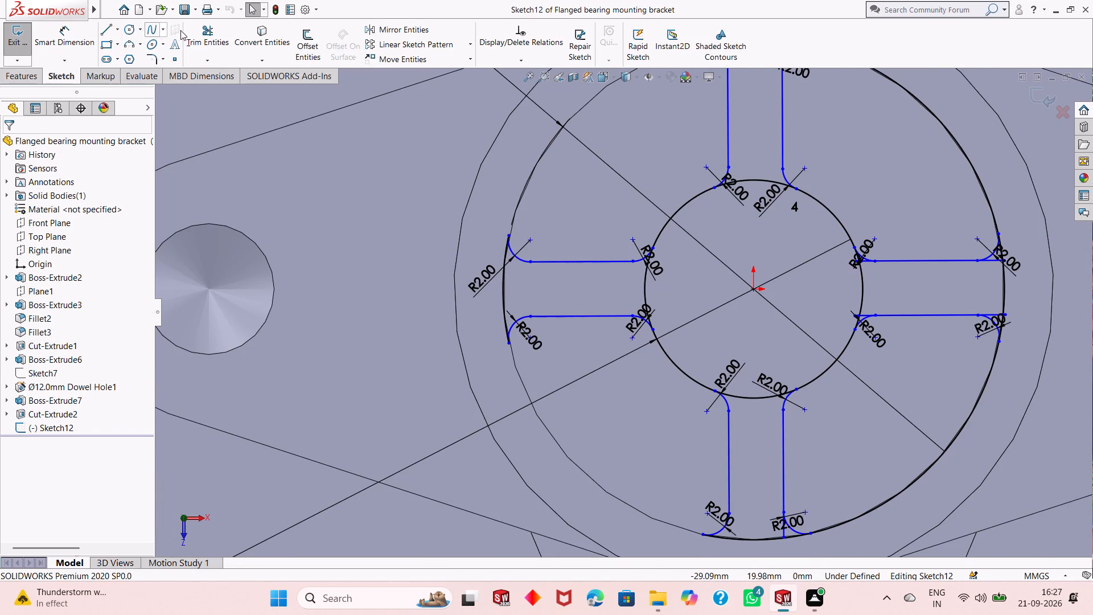
click(204, 26)
scroll(532, 327, up, 4)
scroll(658, 346, down, 4)
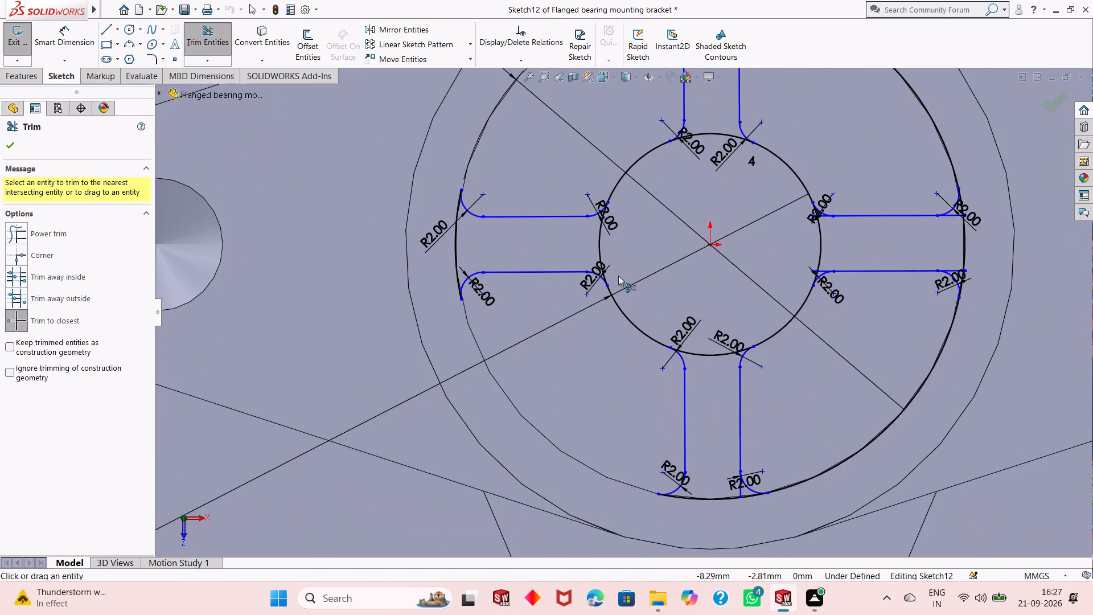
scroll(618, 276, down, 3)
scroll(740, 429, up, 3)
scroll(731, 500, down, 4)
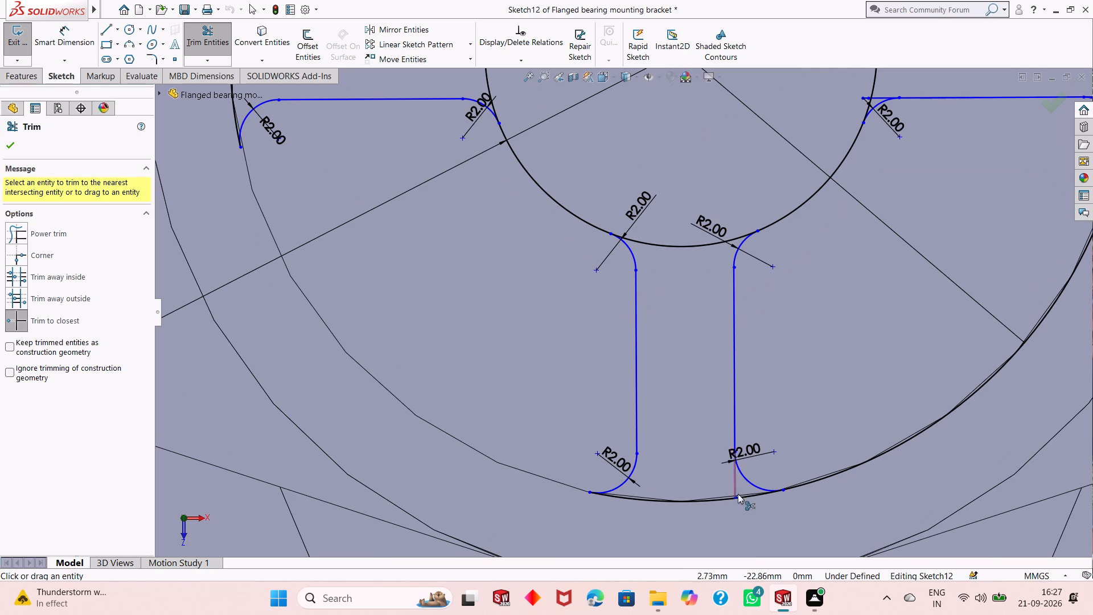
click(736, 481)
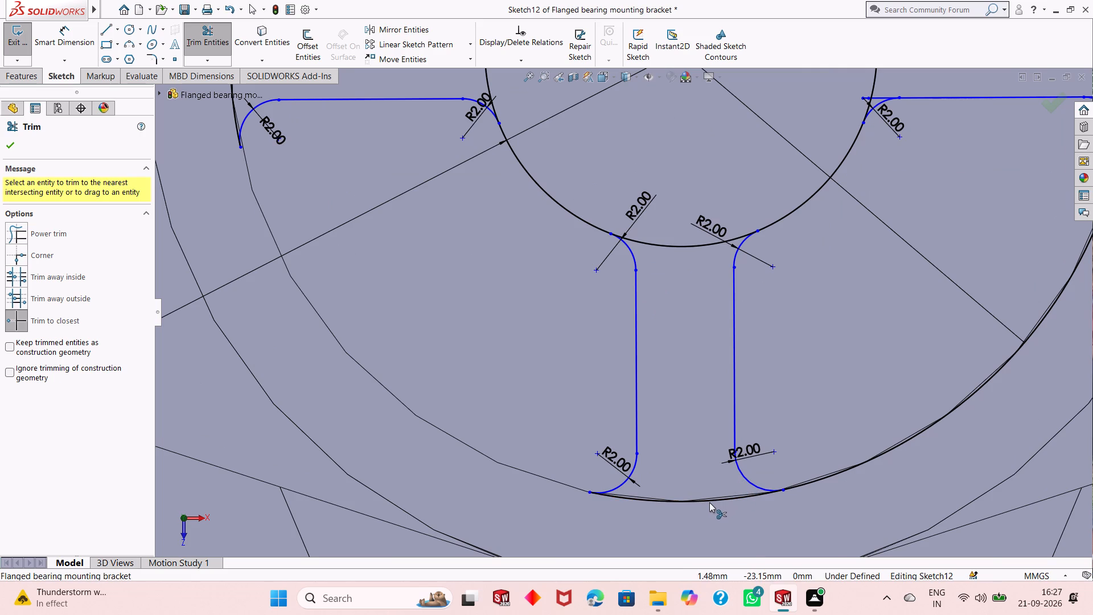
click(837, 473)
Trim the leftover inner ends of the right spoke's two lines beyond their fillets at the central circle.
scroll(782, 442, up, 2)
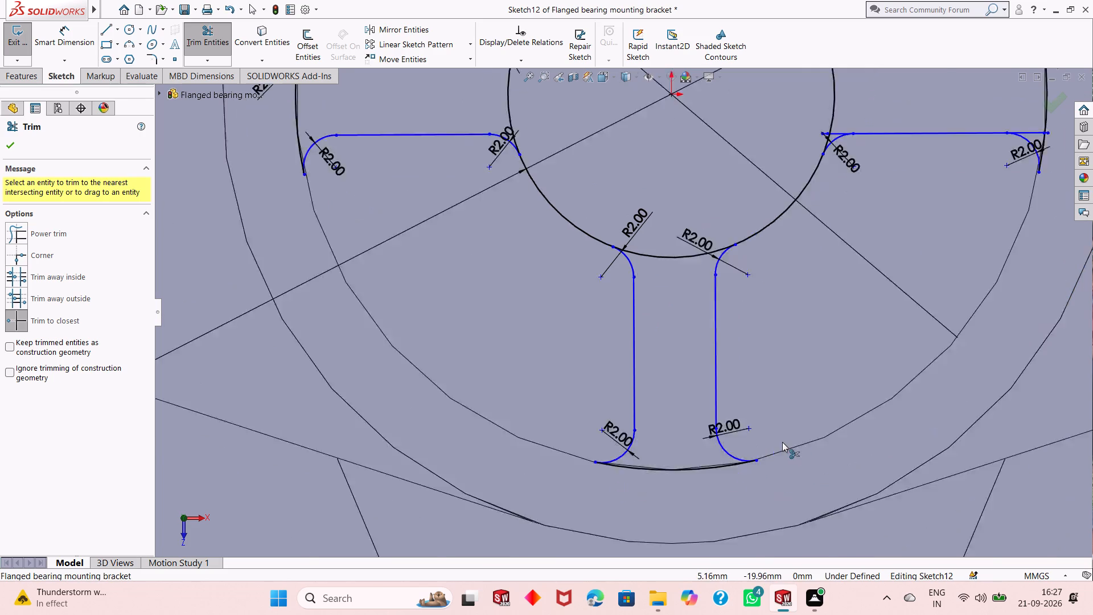
scroll(782, 442, up, 4)
scroll(746, 210, down, 8)
scroll(717, 251, down, 2)
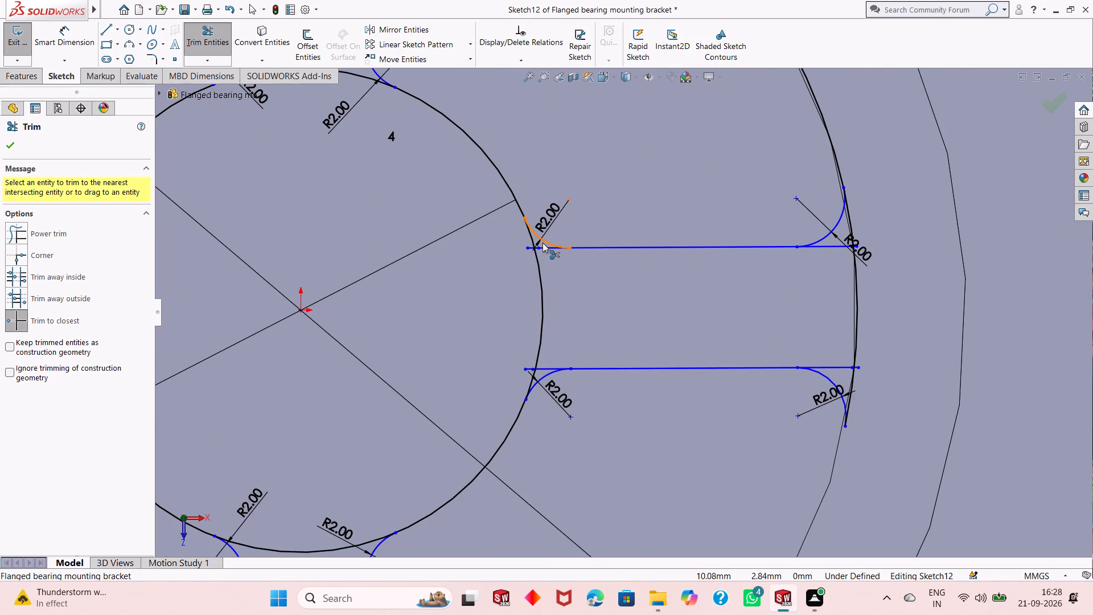
scroll(541, 249, down, 9)
click(544, 267)
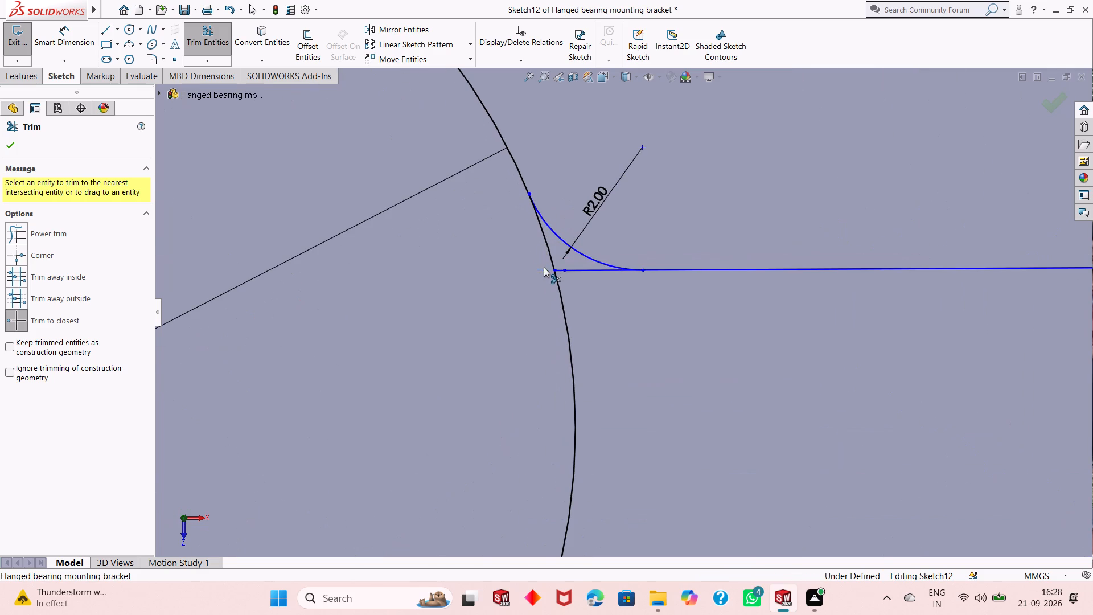
click(560, 269)
click(572, 269)
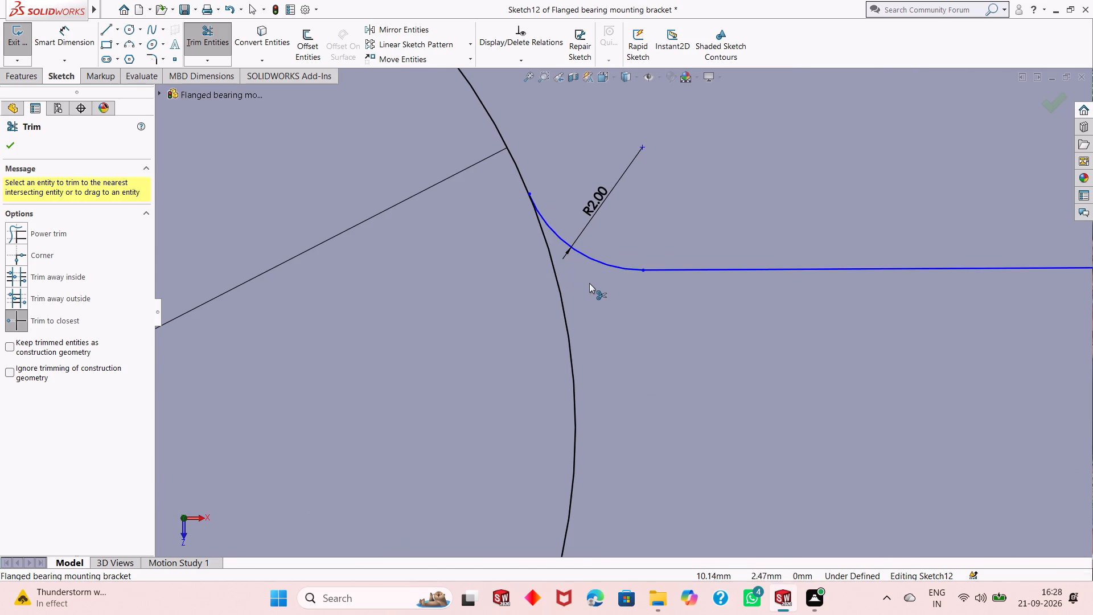
scroll(592, 289, up, 7)
scroll(640, 415, down, 16)
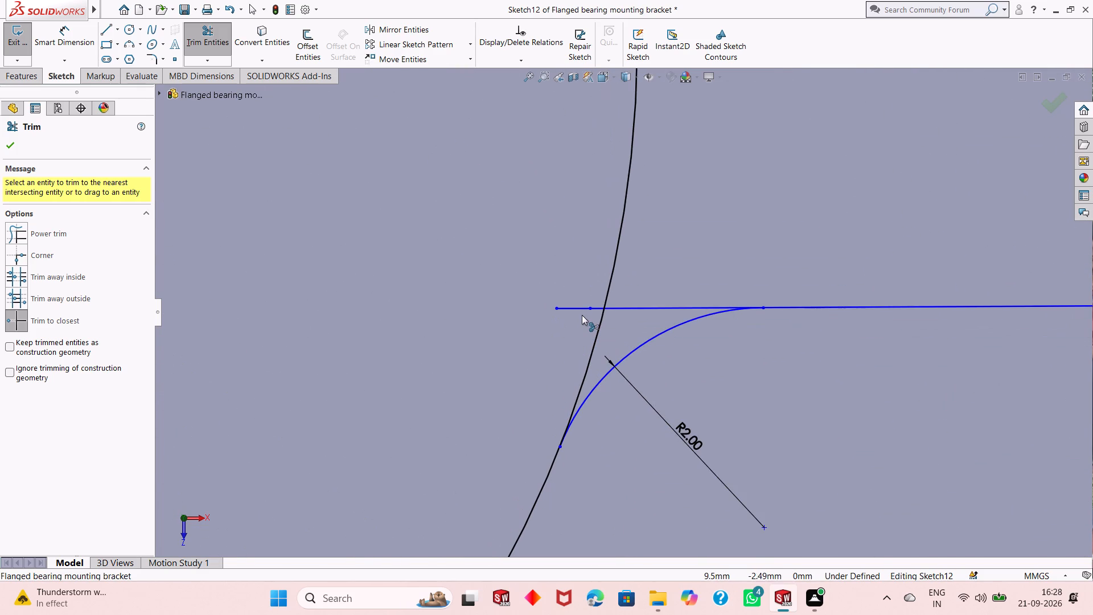
click(573, 309)
click(599, 306)
click(623, 309)
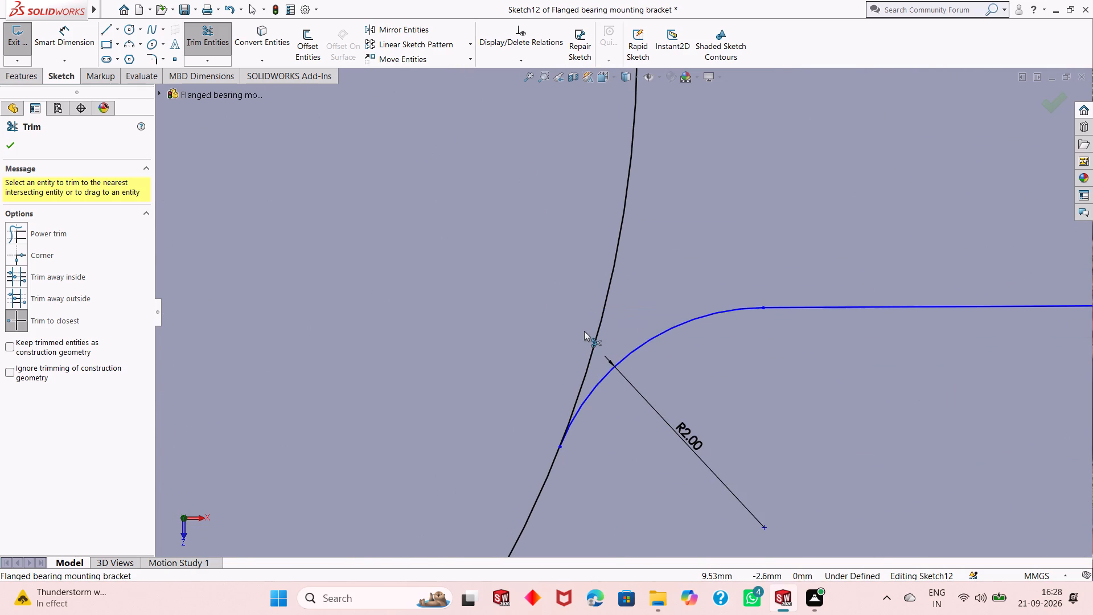
Trim the leftover outer ends of the right spoke's two lines beyond their fillets at the outer circle.
scroll(584, 332, up, 11)
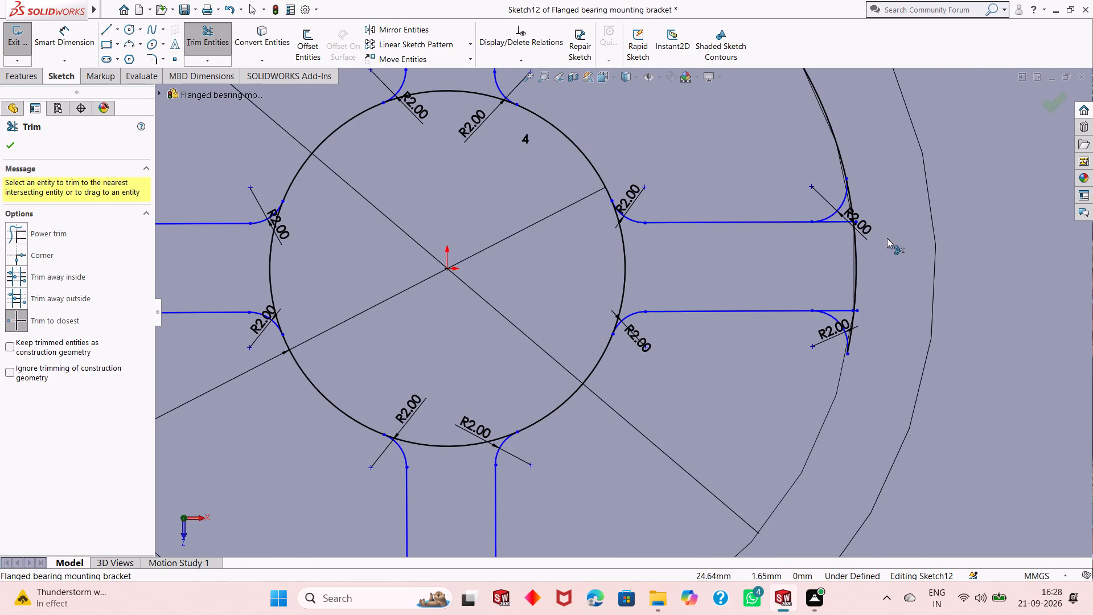
scroll(875, 232, down, 19)
click(775, 273)
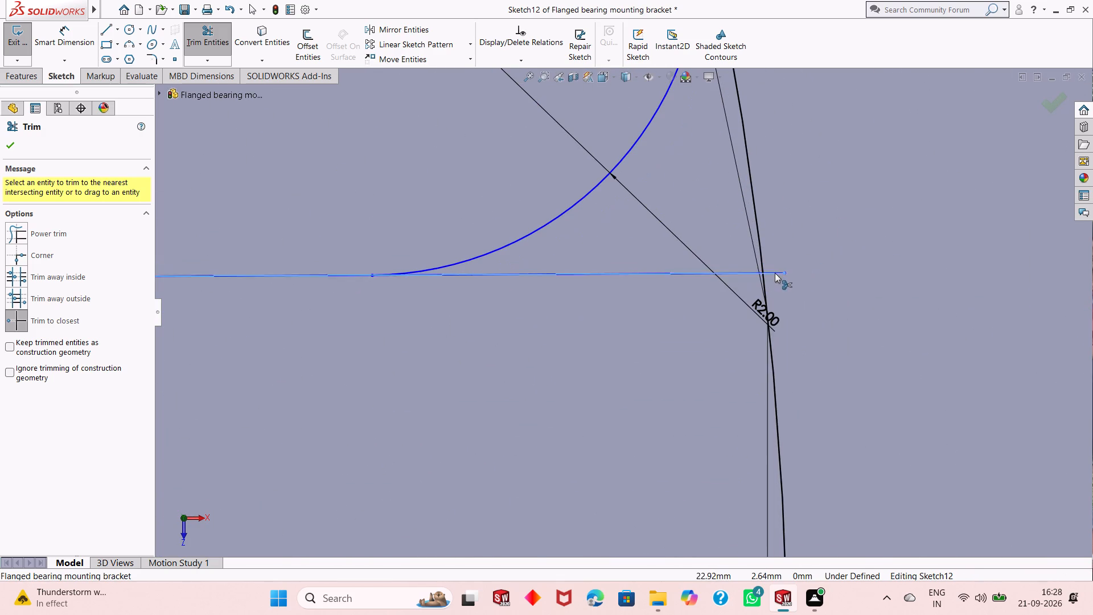
click(747, 276)
scroll(710, 306, up, 13)
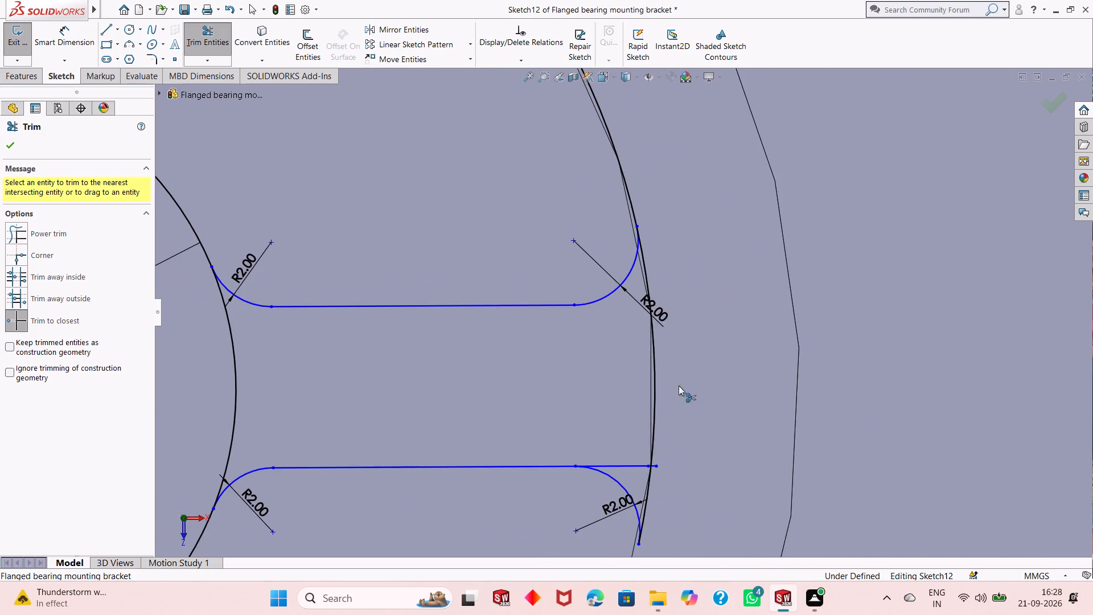
scroll(635, 441, down, 18)
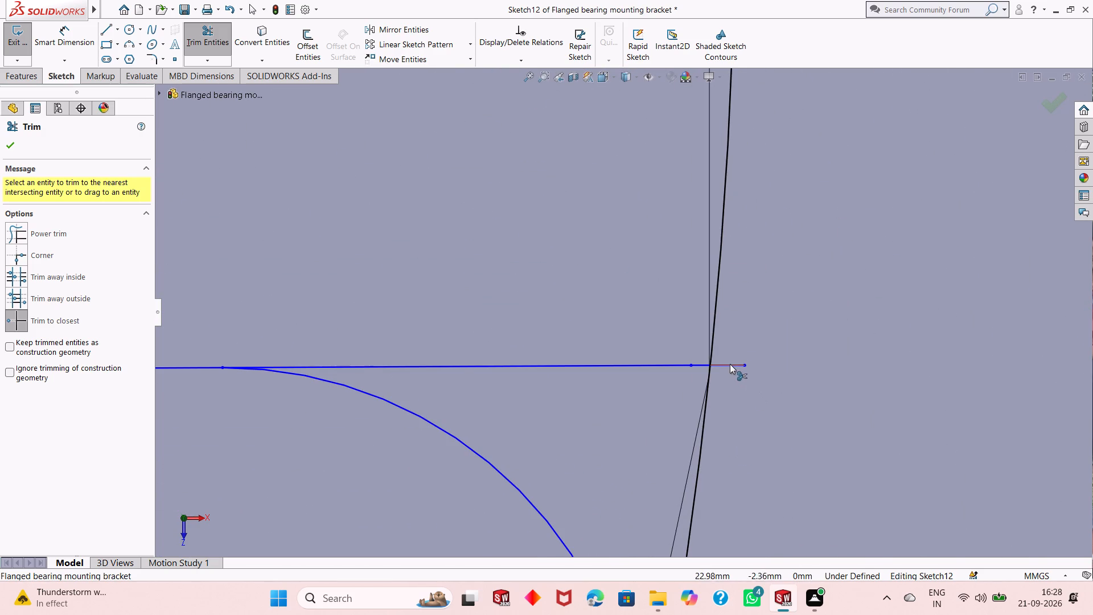
click(730, 364)
click(701, 365)
click(675, 369)
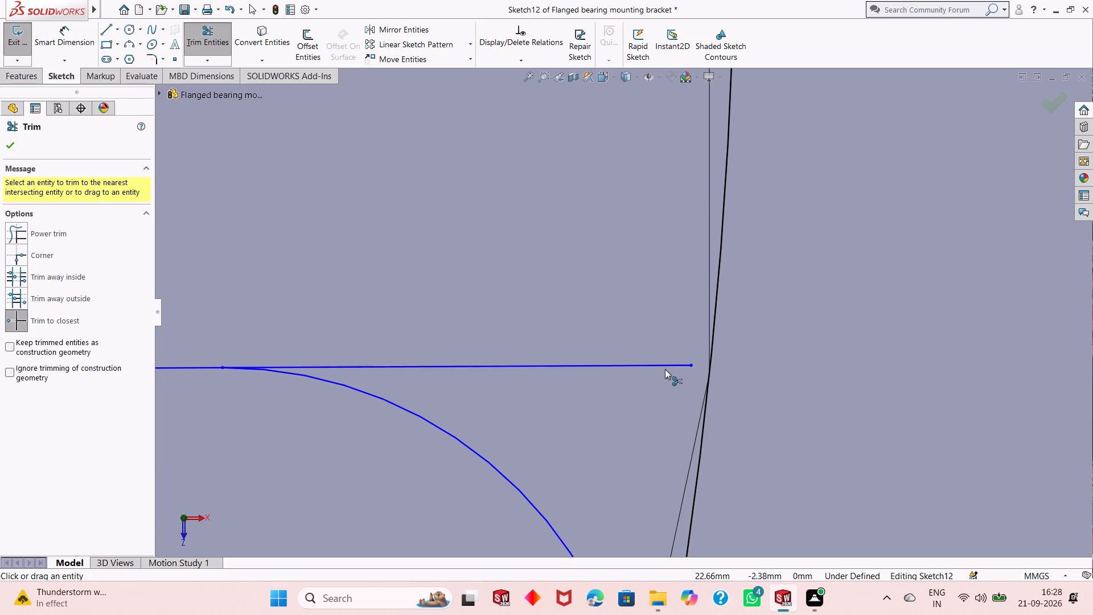
click(666, 367)
Trim the outer circle's arc between the upper and right spokes and leave the Trim tool.
scroll(646, 377, up, 16)
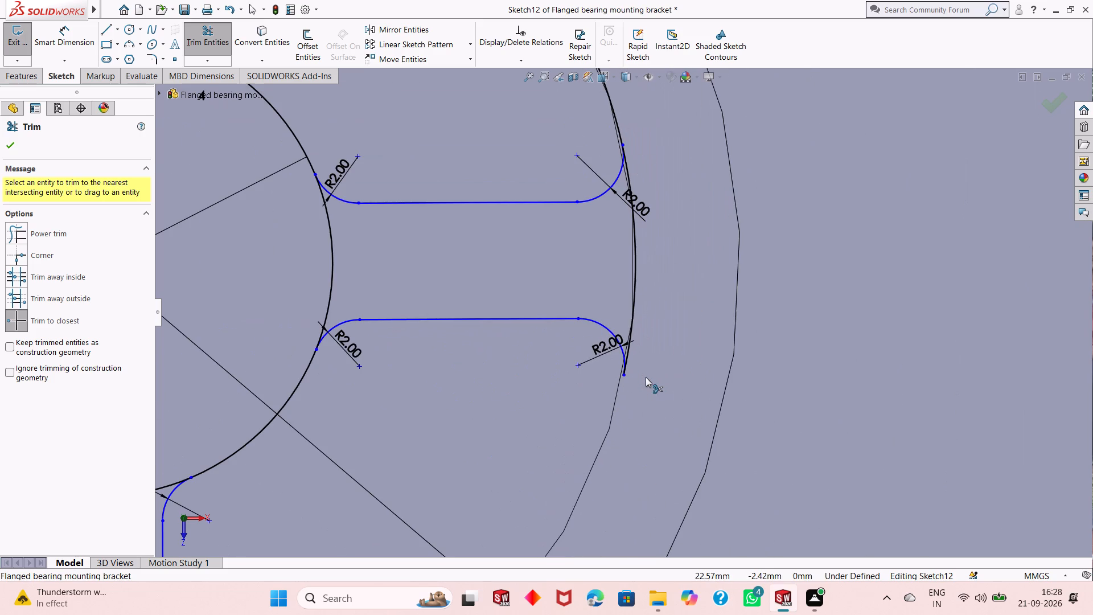
scroll(608, 240, up, 4)
scroll(582, 117, down, 4)
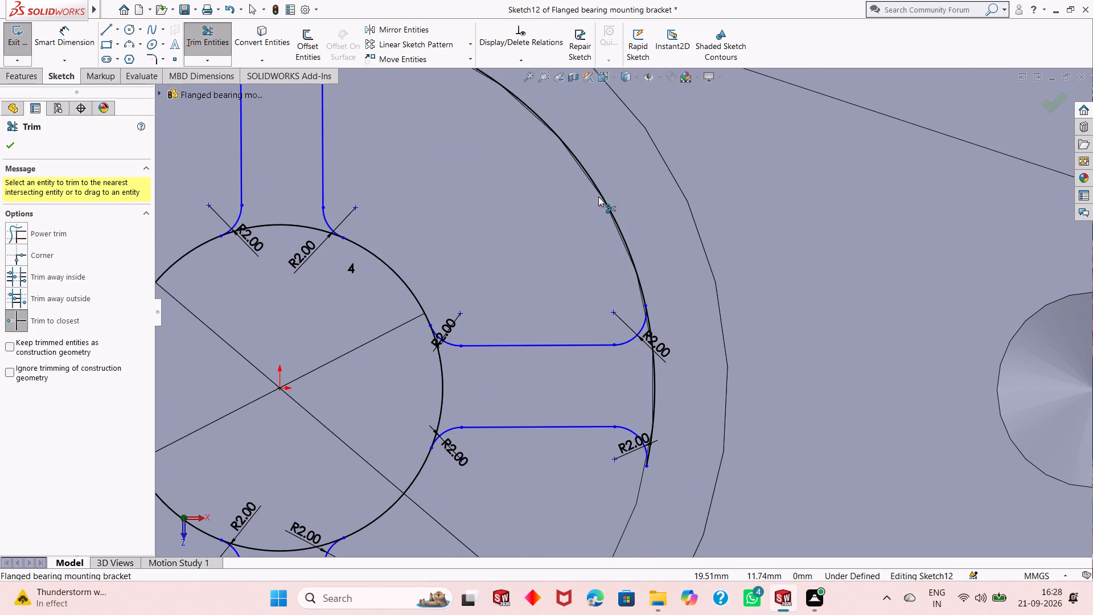
click(602, 191)
scroll(550, 197, up, 8)
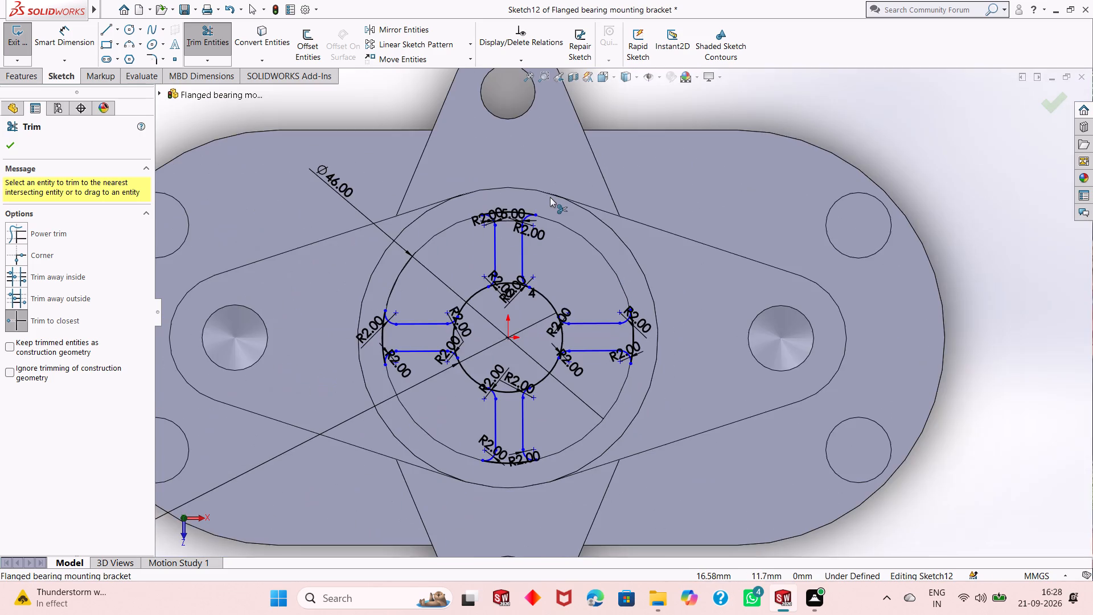
scroll(516, 225, down, 10)
scroll(530, 284, up, 8)
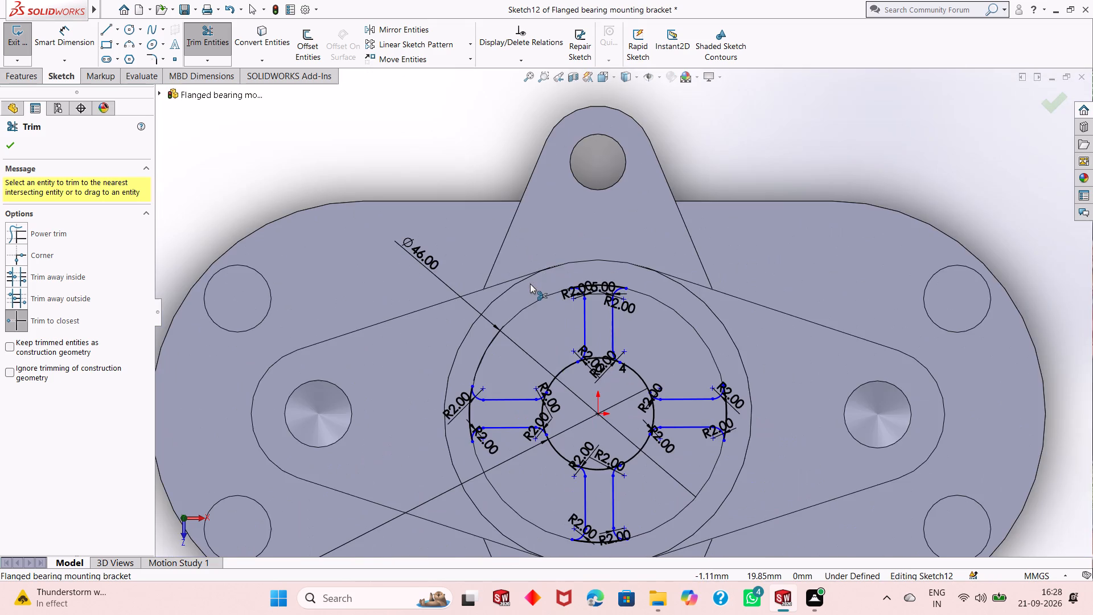
scroll(557, 434, down, 9)
right_click(632, 236)
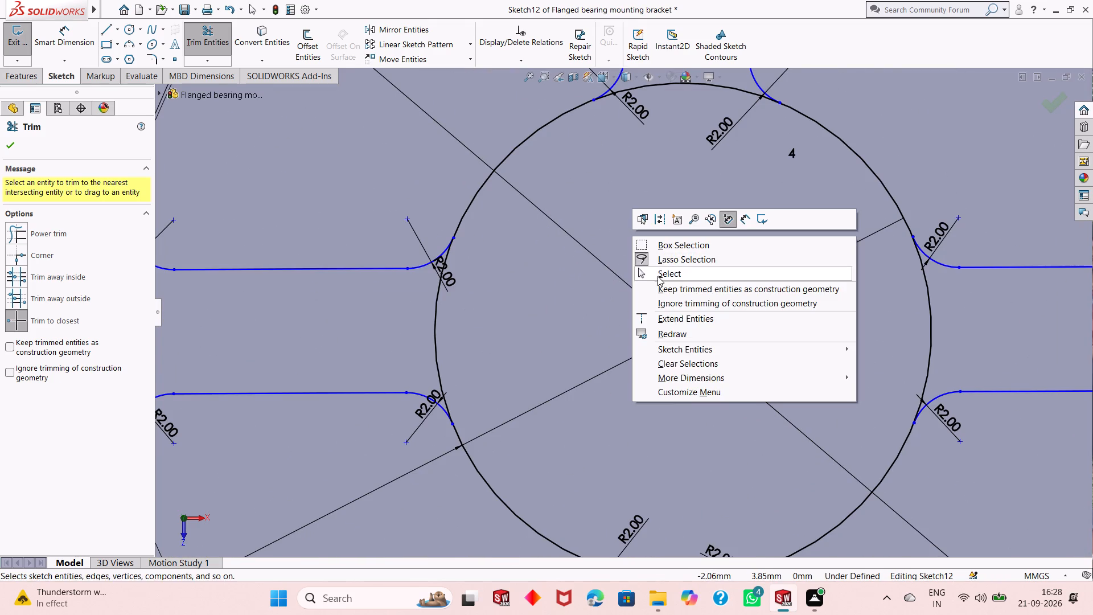
click(659, 273)
scroll(554, 326, up, 5)
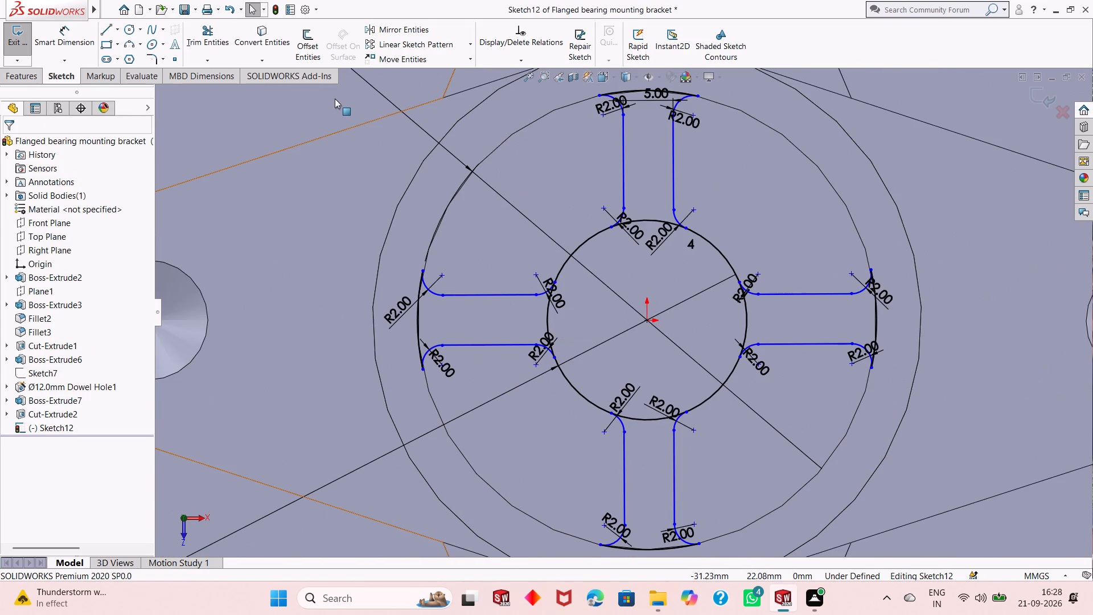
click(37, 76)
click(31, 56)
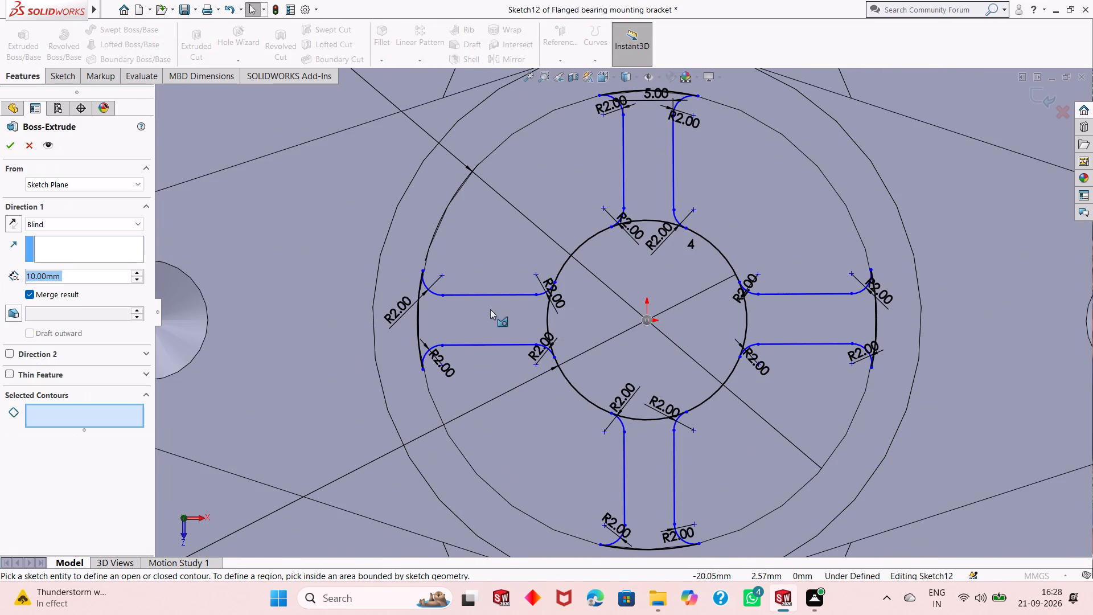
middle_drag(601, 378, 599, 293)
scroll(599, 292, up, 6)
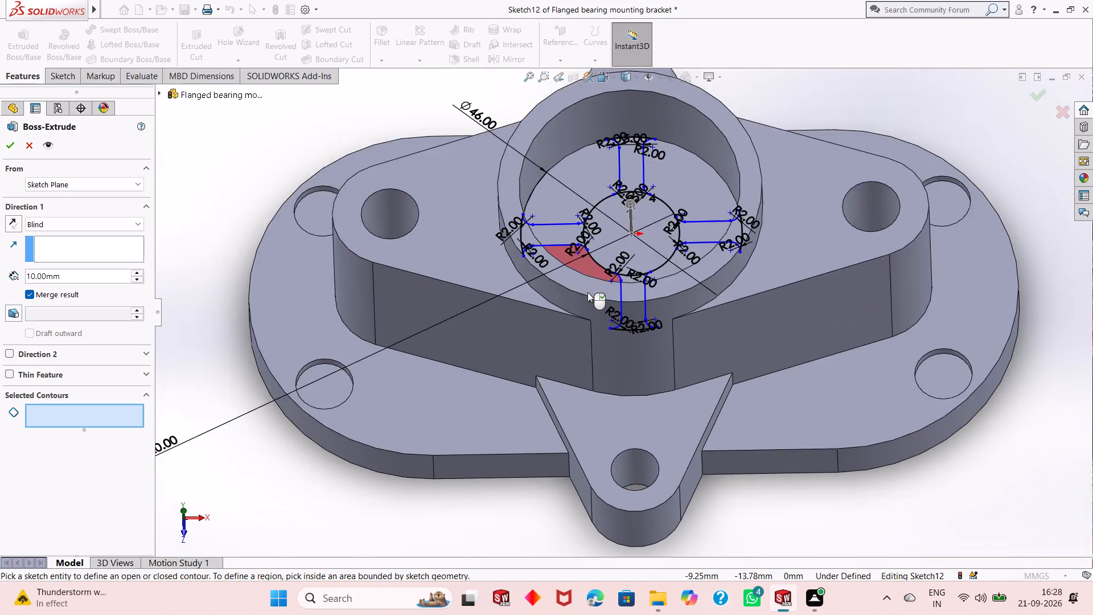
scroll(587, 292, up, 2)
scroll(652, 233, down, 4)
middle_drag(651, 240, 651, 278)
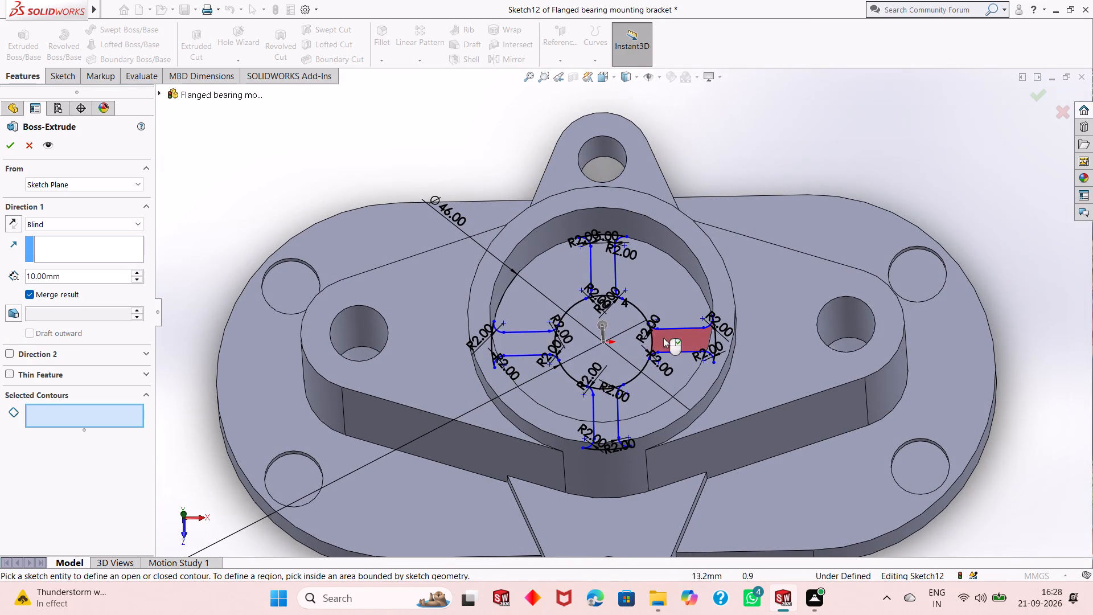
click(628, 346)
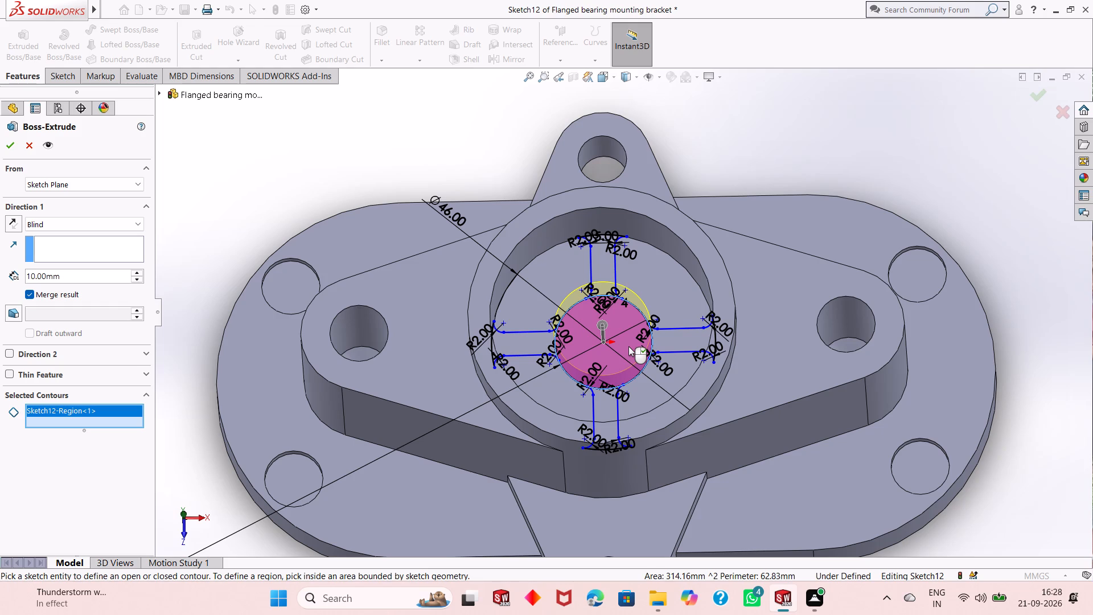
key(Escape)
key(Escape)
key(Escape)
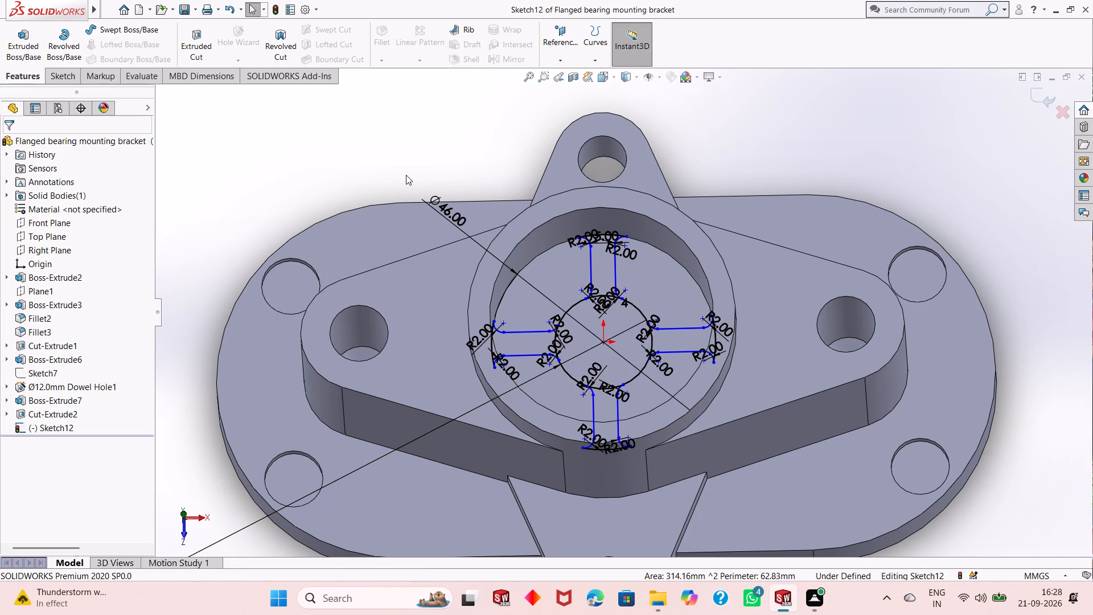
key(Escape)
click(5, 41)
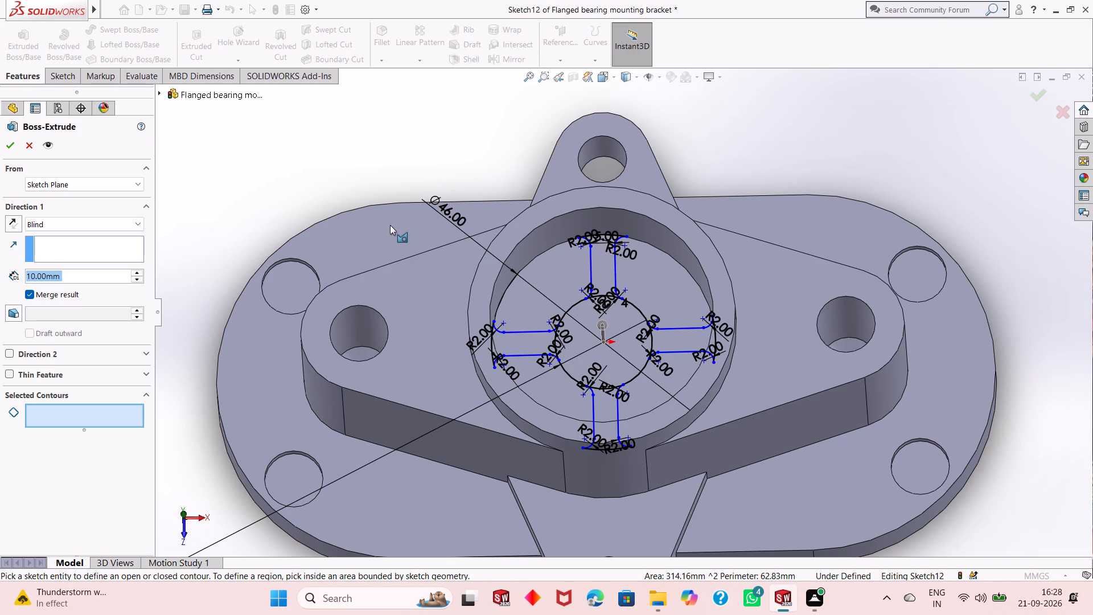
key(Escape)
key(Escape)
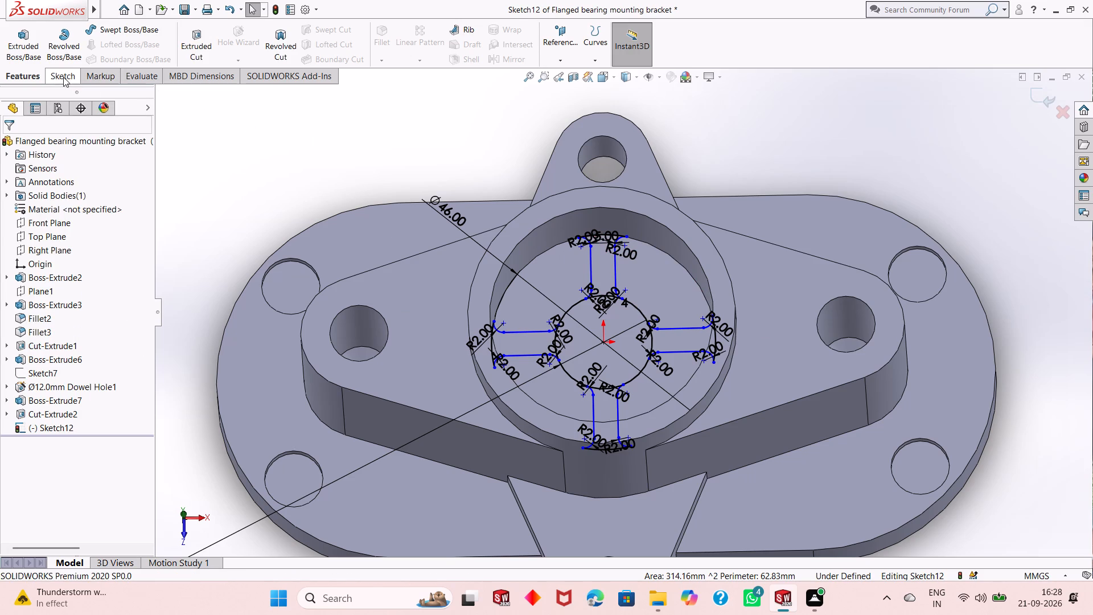
Cut the four sketch regions between the spokes inside the bearing bore with Extruded Cut set to Through All.
click(63, 77)
click(23, 76)
click(196, 41)
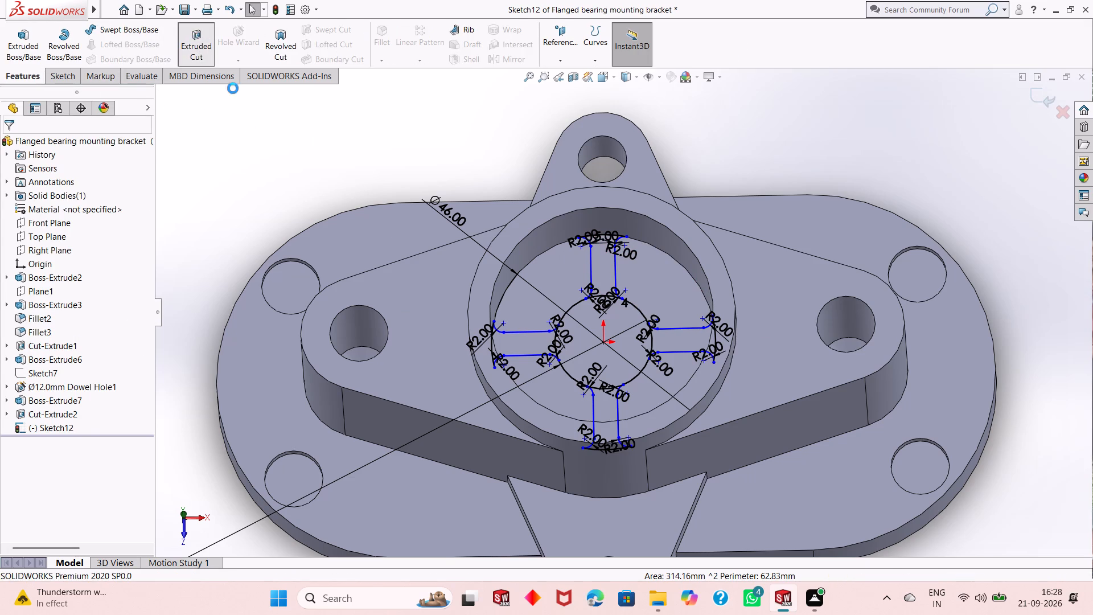
click(665, 274)
click(537, 282)
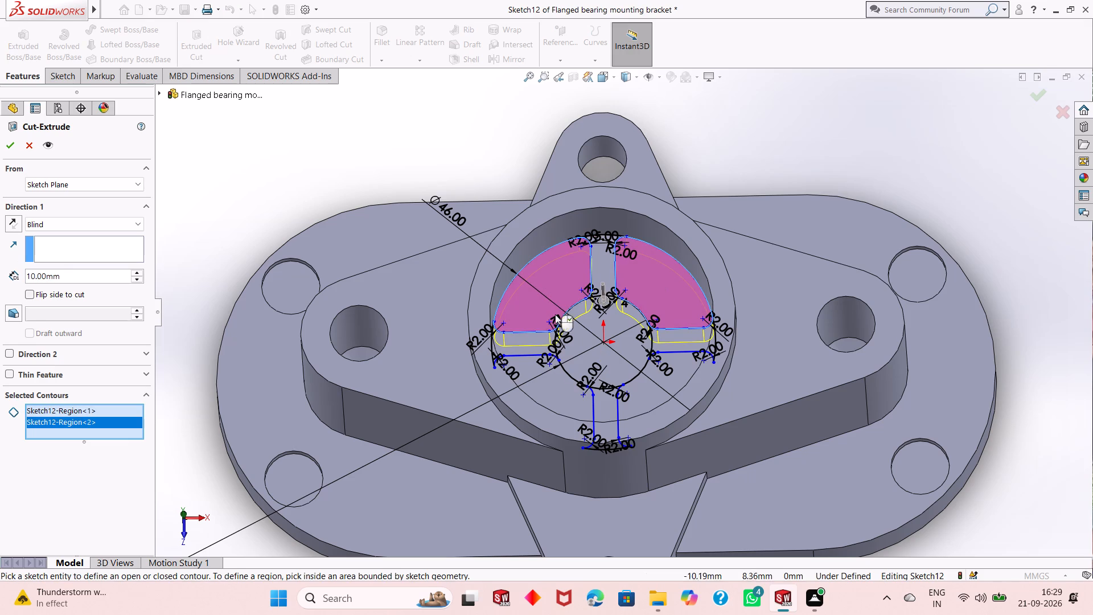
click(539, 393)
click(655, 384)
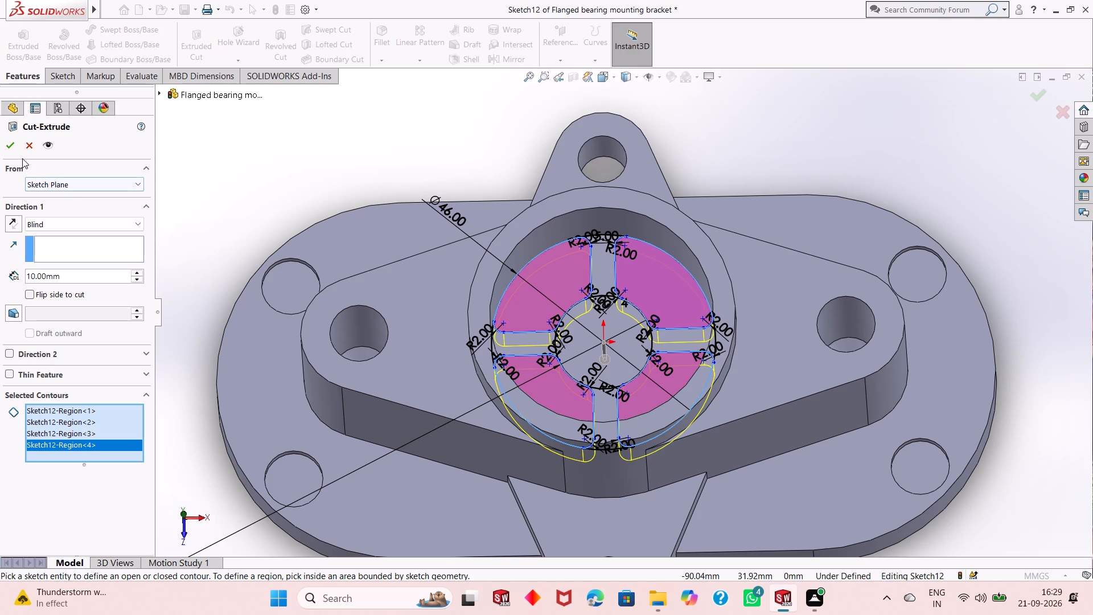
click(100, 223)
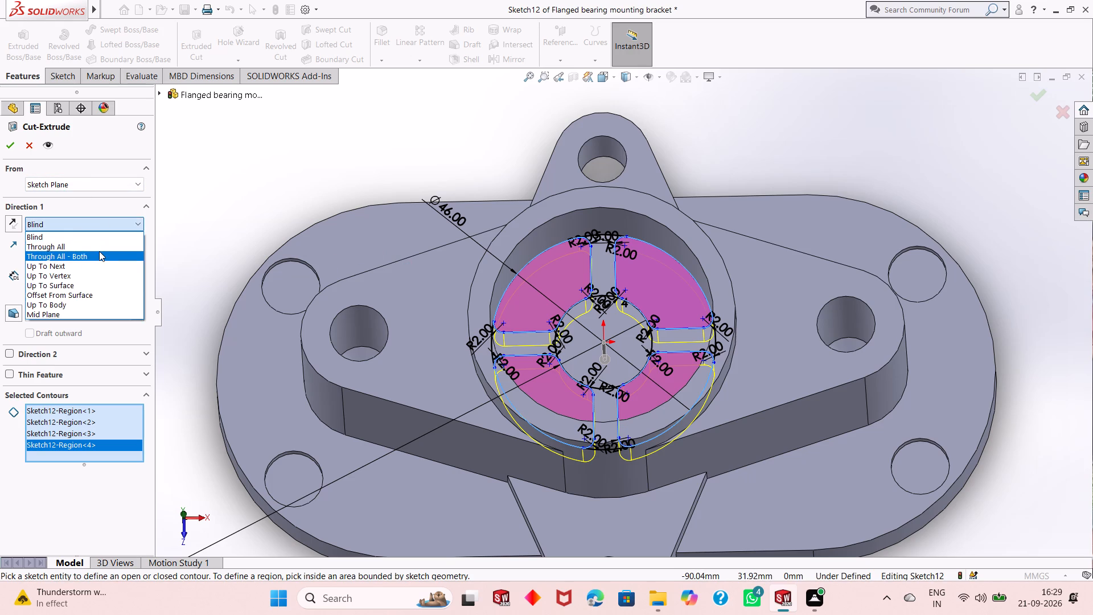
click(101, 244)
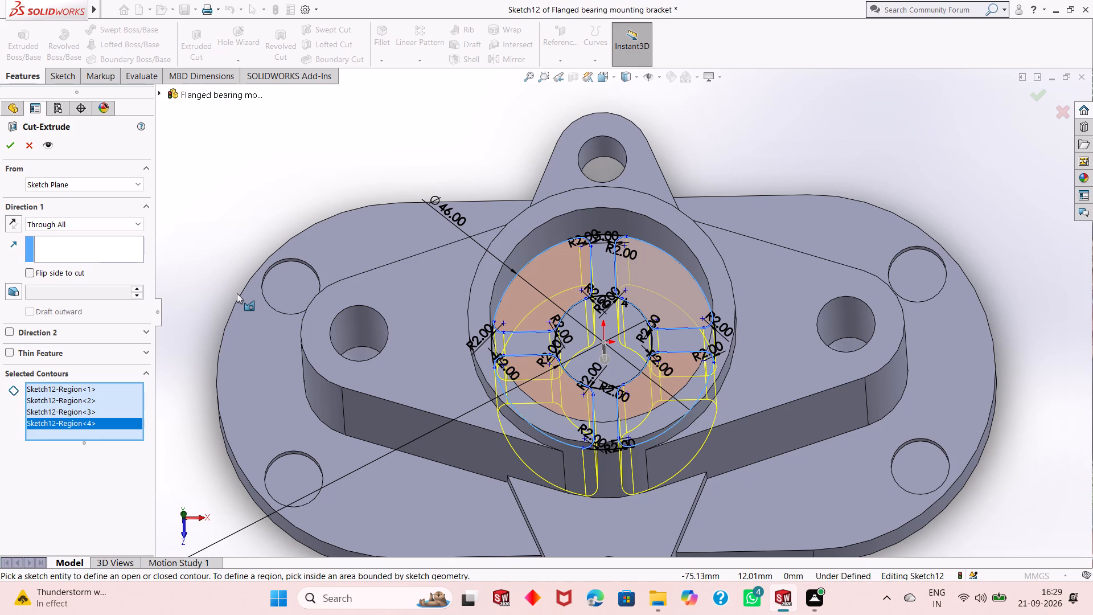
click(7, 150)
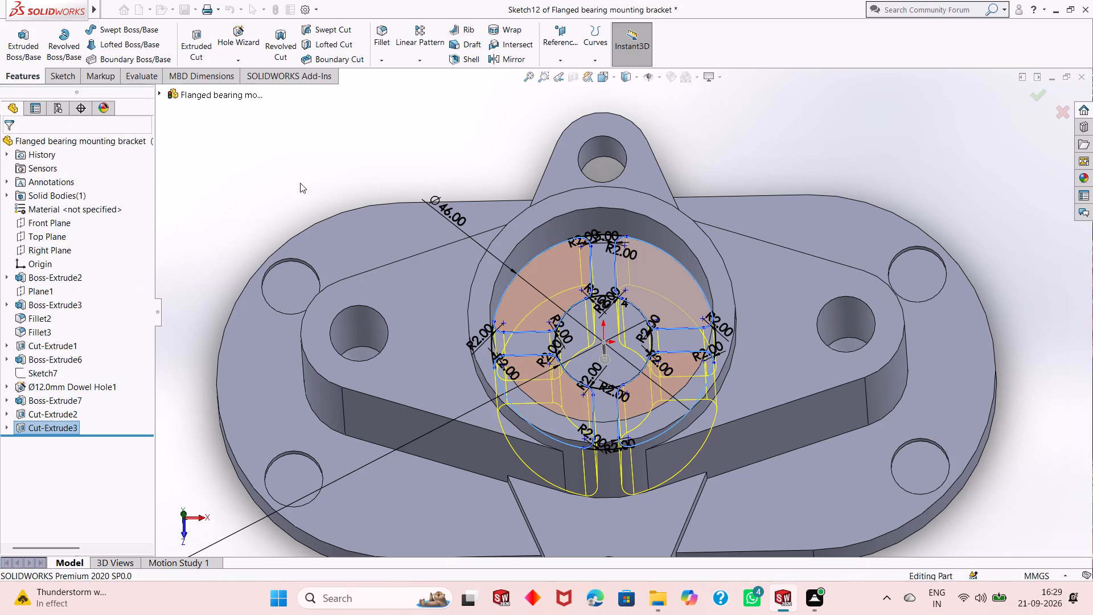
click(303, 183)
Start a sketch on the hub-and-spoke face inside the bearing bore and view it face-on.
middle_drag(494, 365, 505, 282)
scroll(545, 370, up, 2)
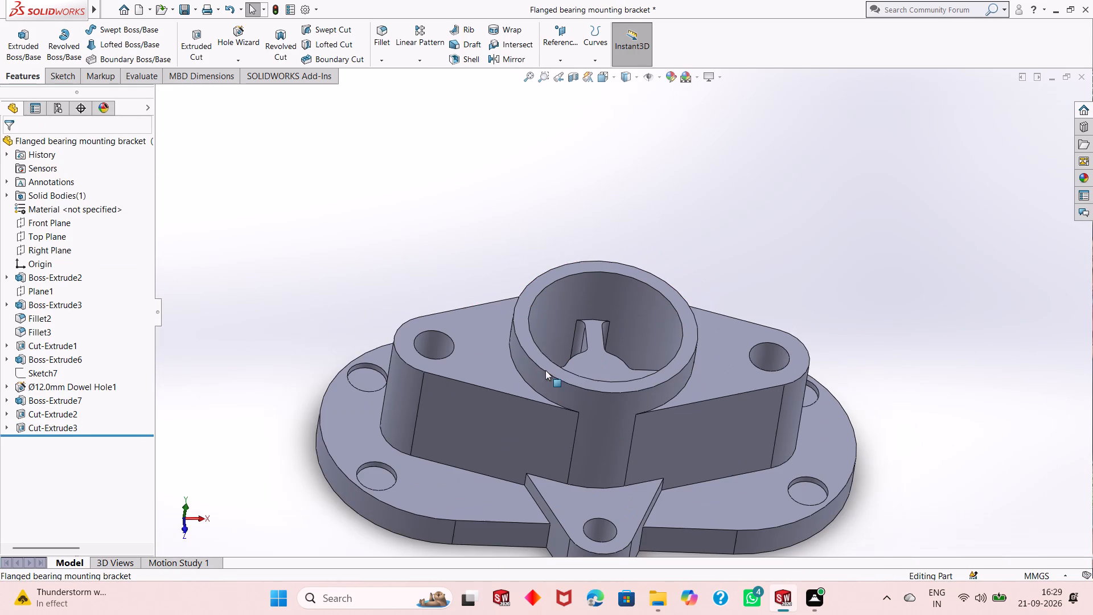
middle_drag(589, 352, 556, 424)
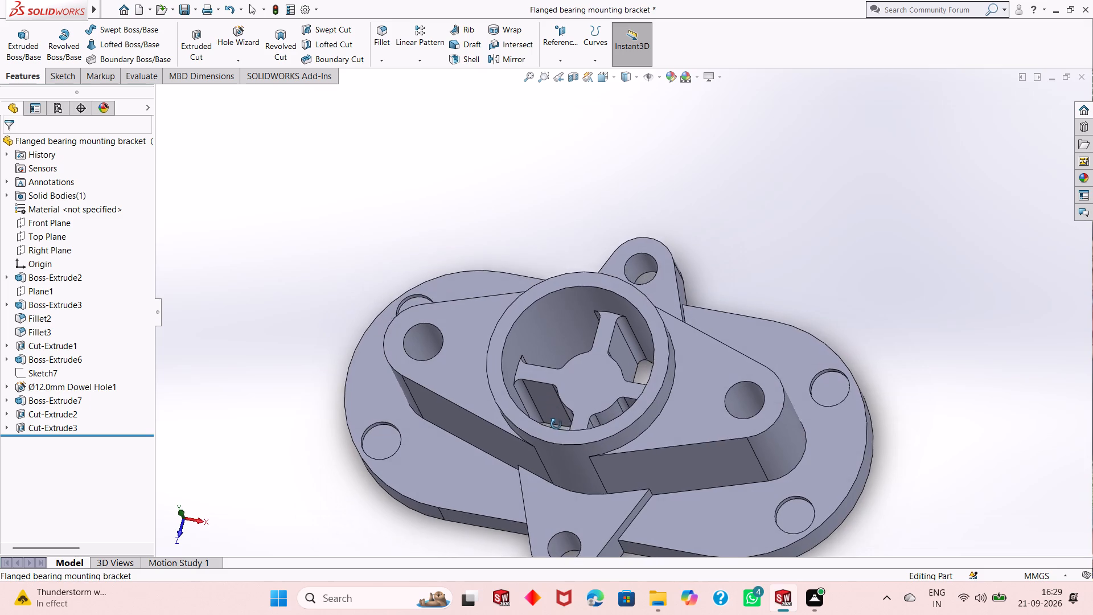
middle_drag(556, 424, 558, 441)
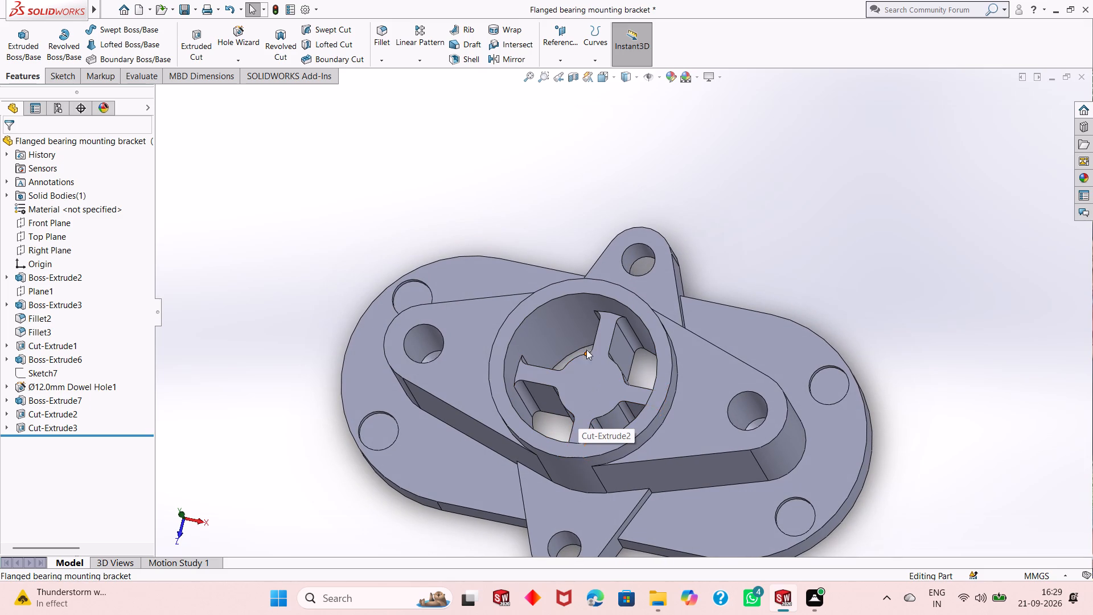
middle_drag(582, 453, 589, 401)
scroll(589, 401, down, 3)
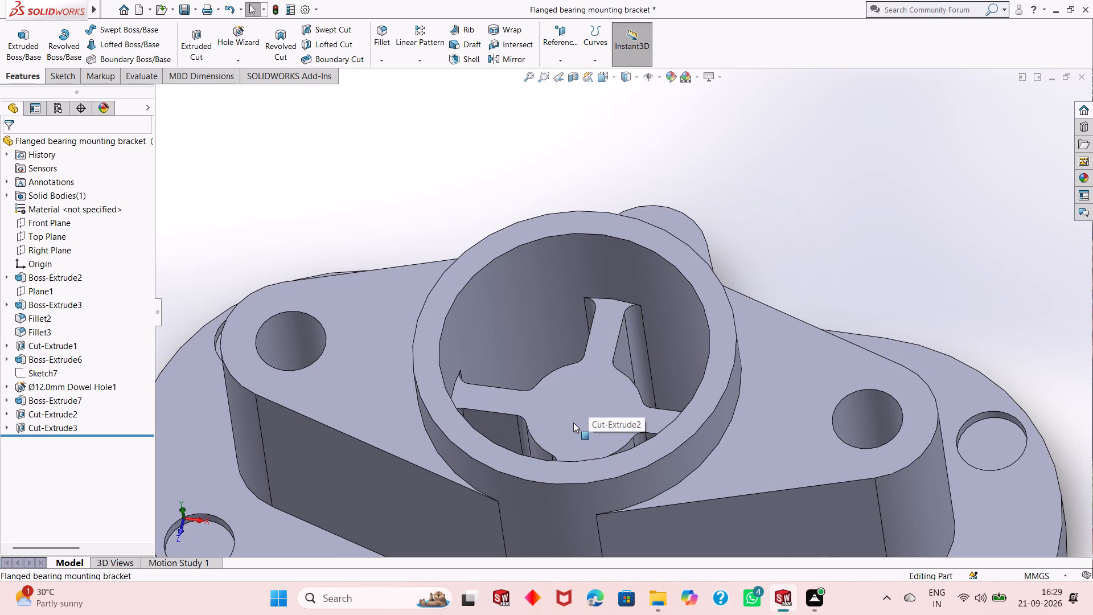
click(573, 420)
click(621, 379)
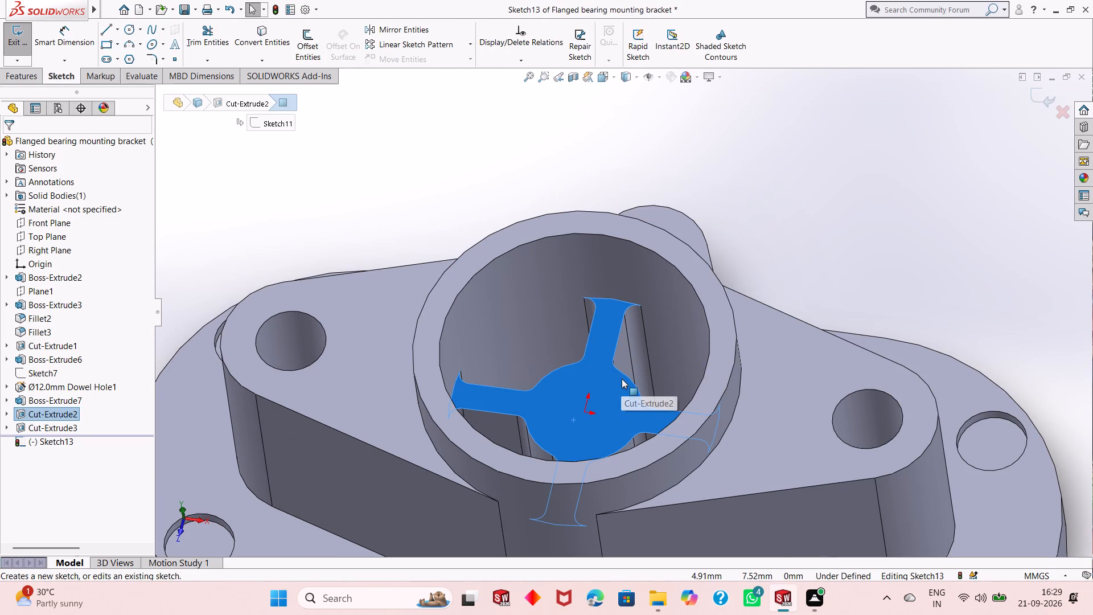
key(ctrl+8)
key(Escape)
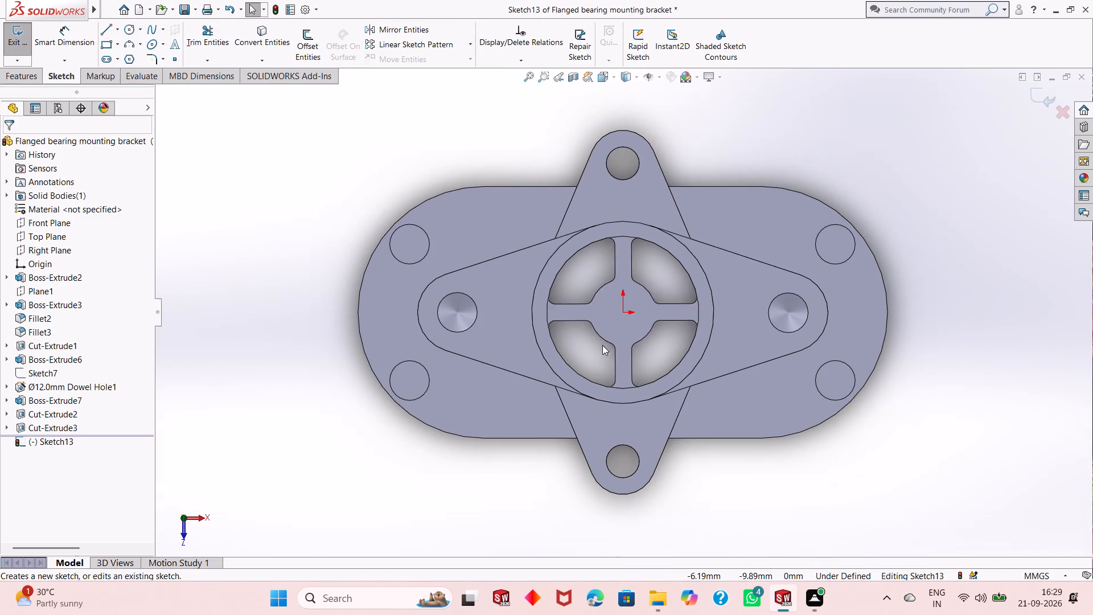
Sketch a circle of 10 mm radius centred on the origin, following the central hub's outline.
click(129, 24)
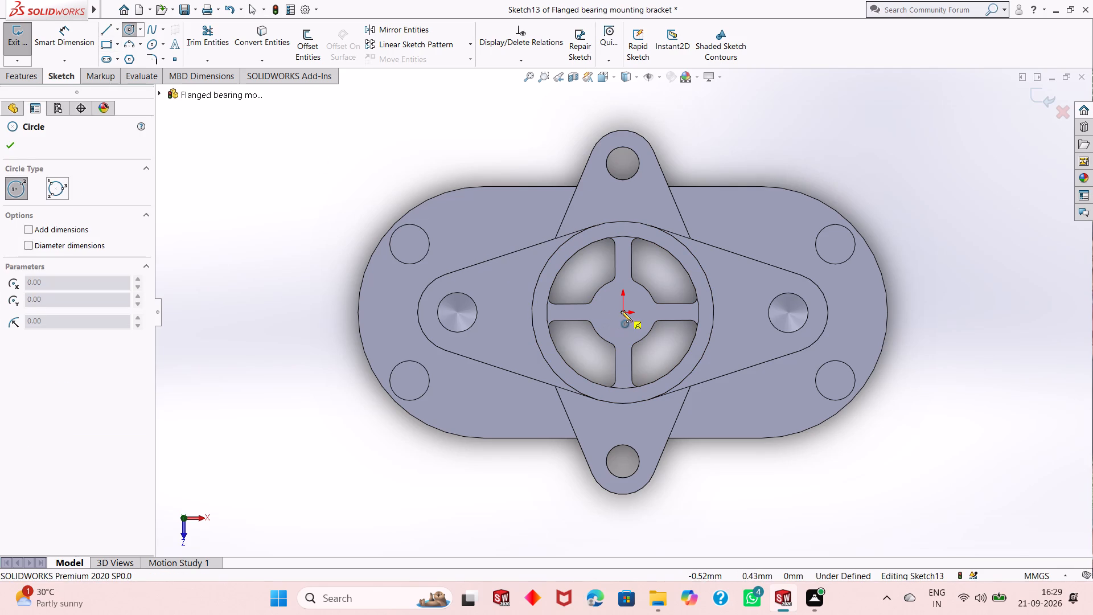
click(621, 311)
click(643, 289)
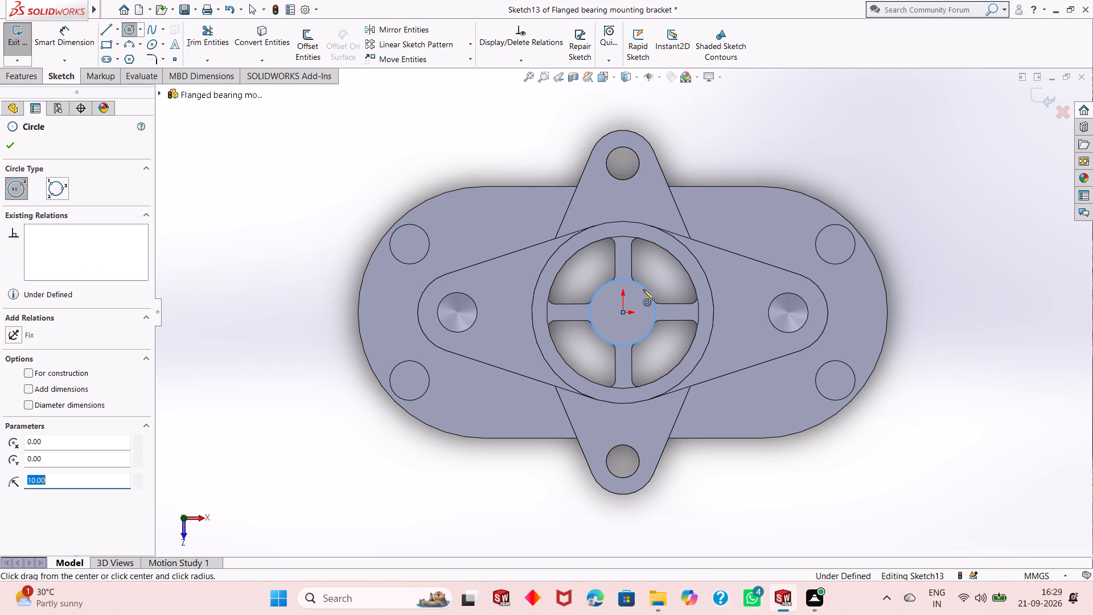
key(Escape)
key(Escape)
key(Escape)
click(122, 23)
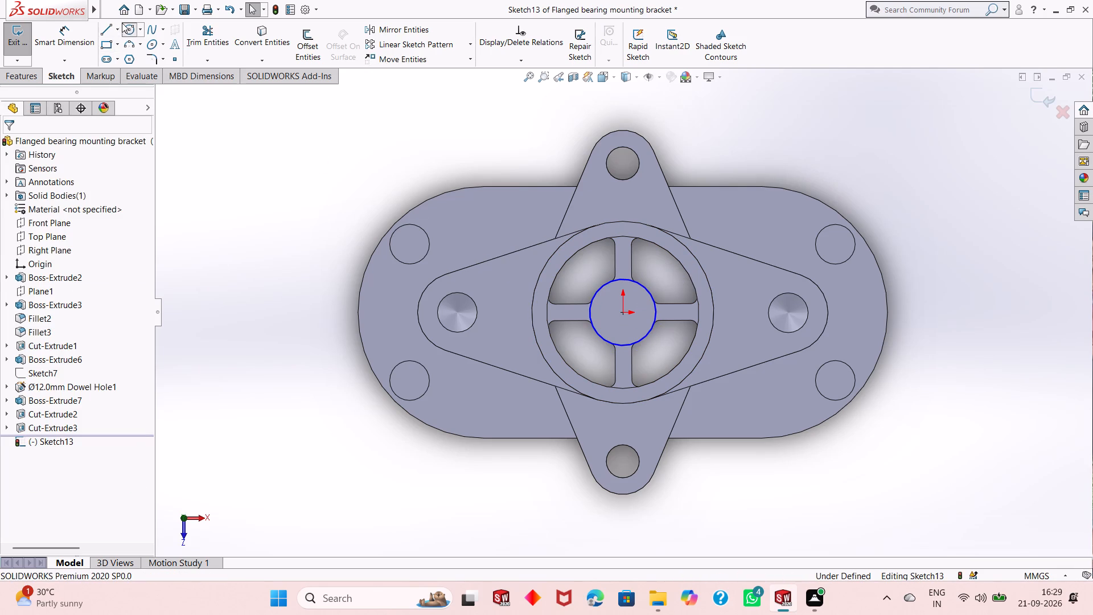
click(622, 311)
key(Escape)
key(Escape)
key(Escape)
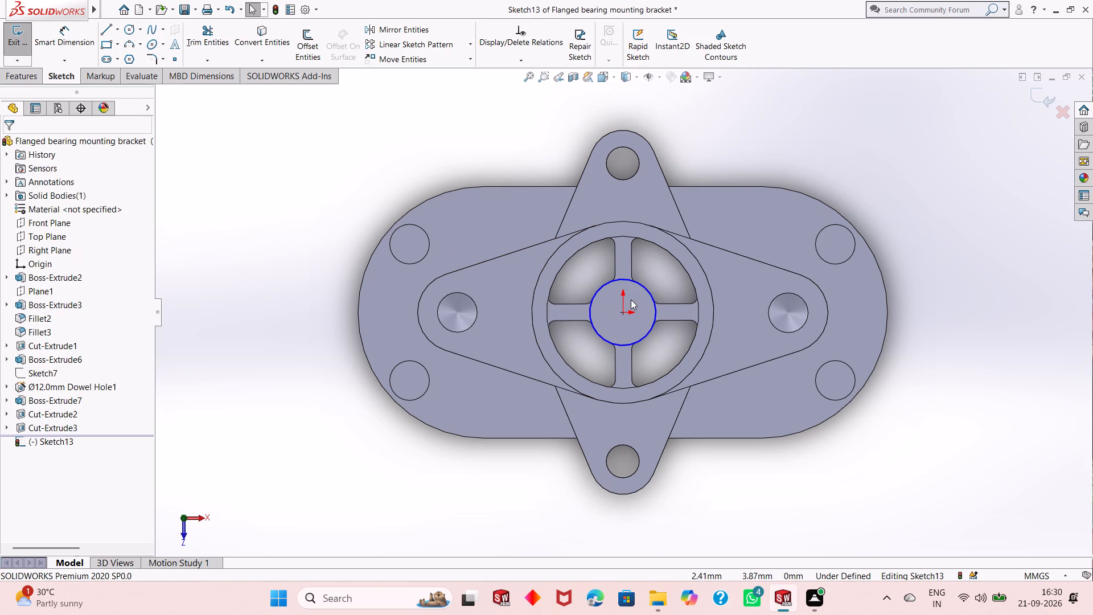
Sketch a smaller concentric circle about 10.9 mm in diameter at the origin, inside the hub circle.
key(c)
click(623, 312)
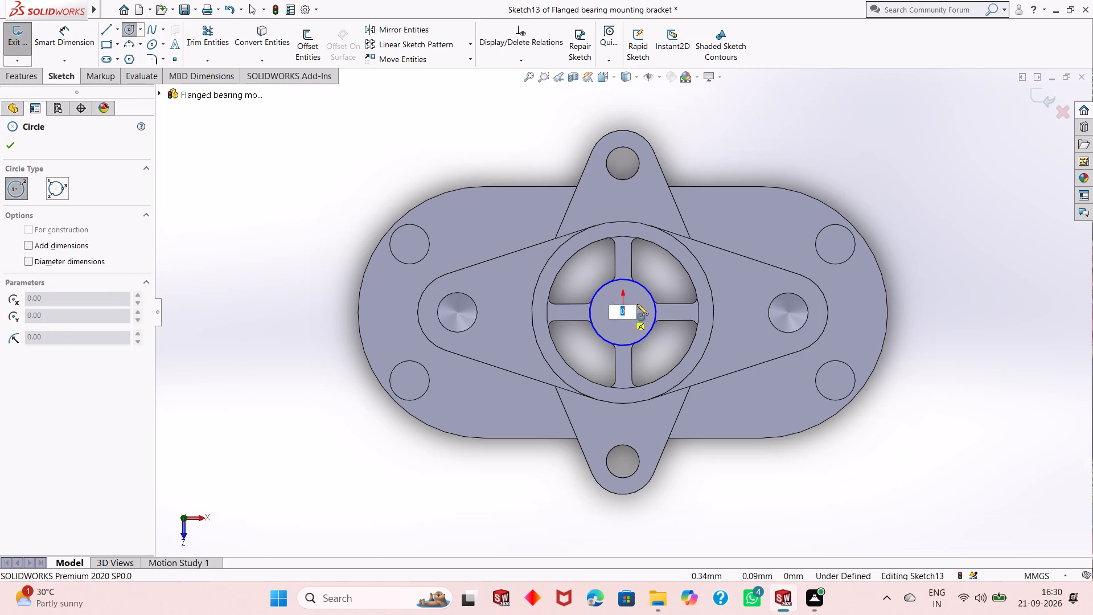
click(638, 303)
key(Escape)
key(Escape)
key(Escape)
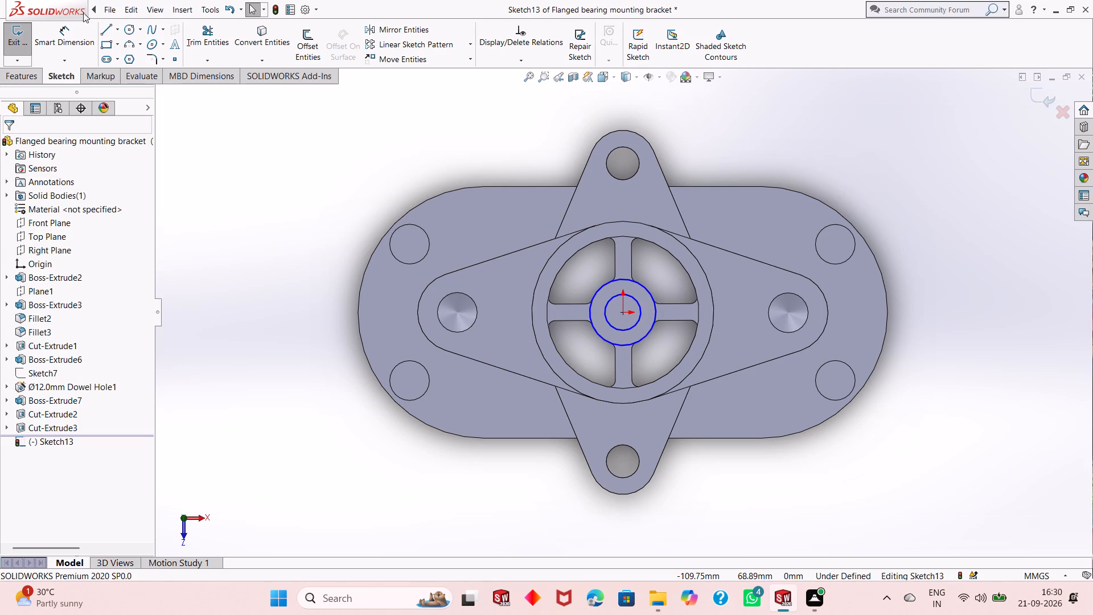
Dimension the outer hub circle's diameter as 20 mm and the inner circle's diameter as 10 mm.
click(63, 39)
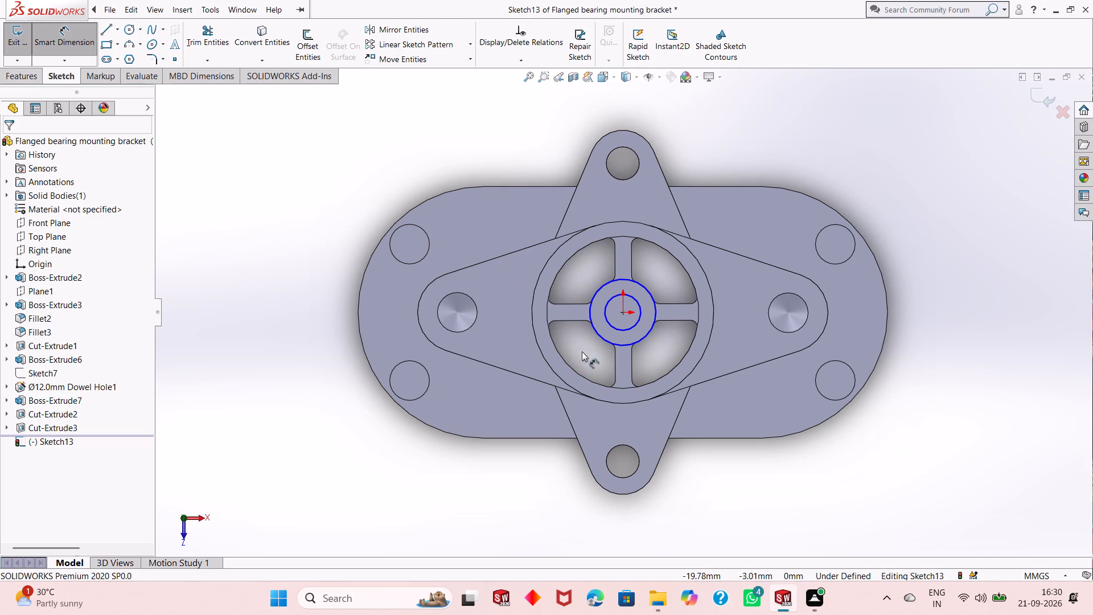
click(600, 335)
click(462, 470)
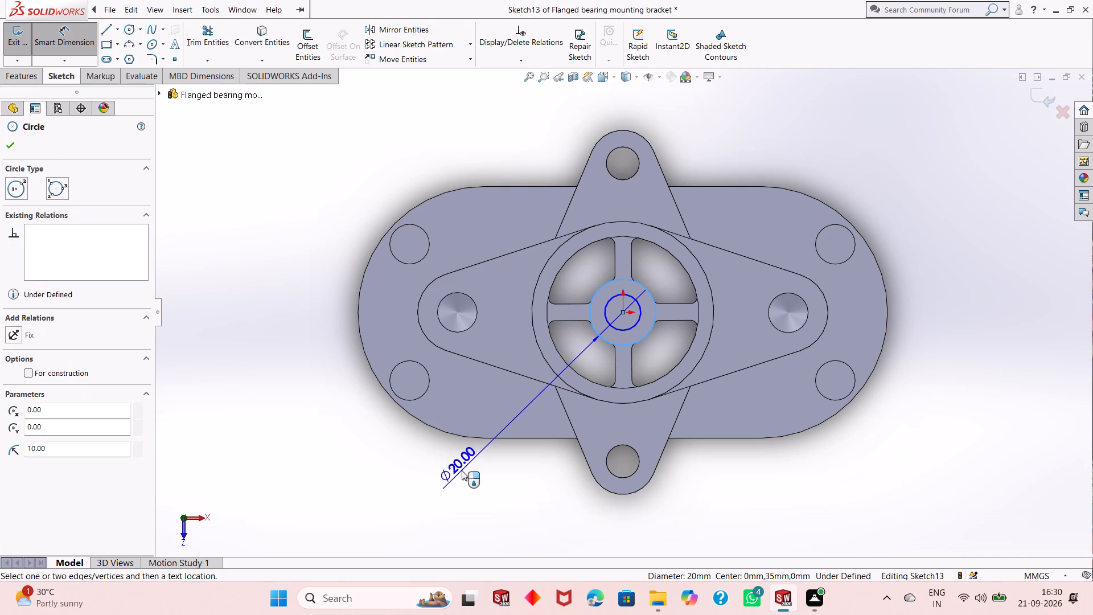
click(412, 453)
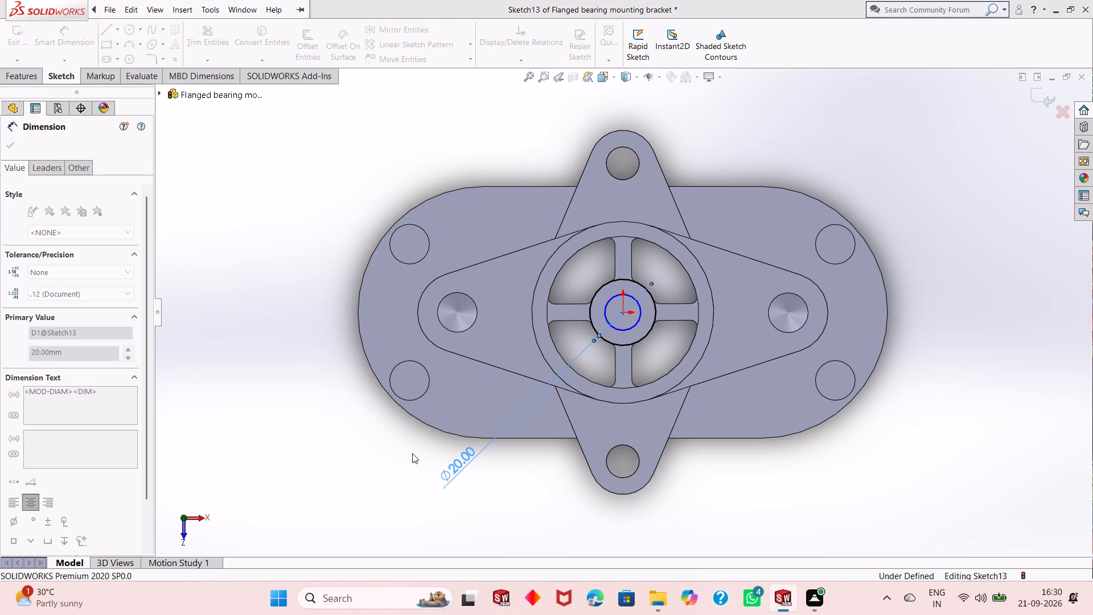
click(607, 323)
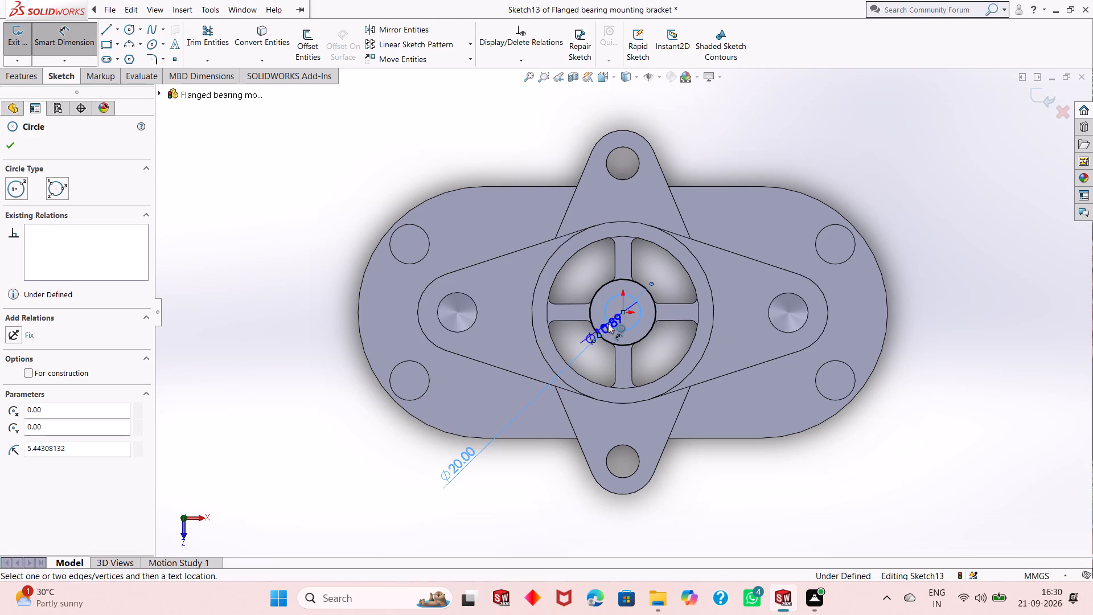
click(533, 461)
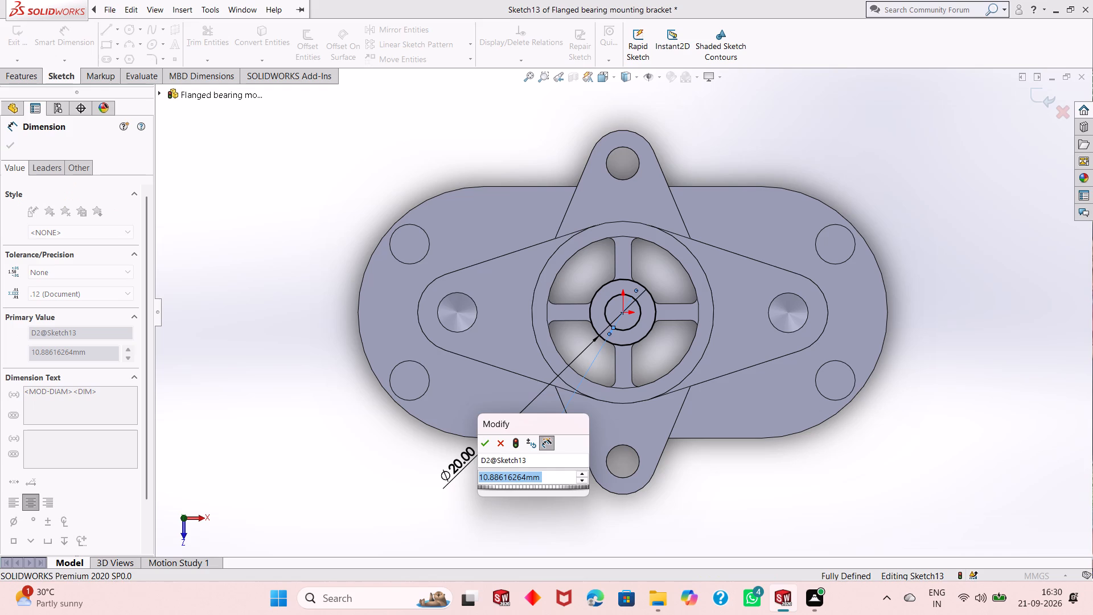
text(10)
key(Return)
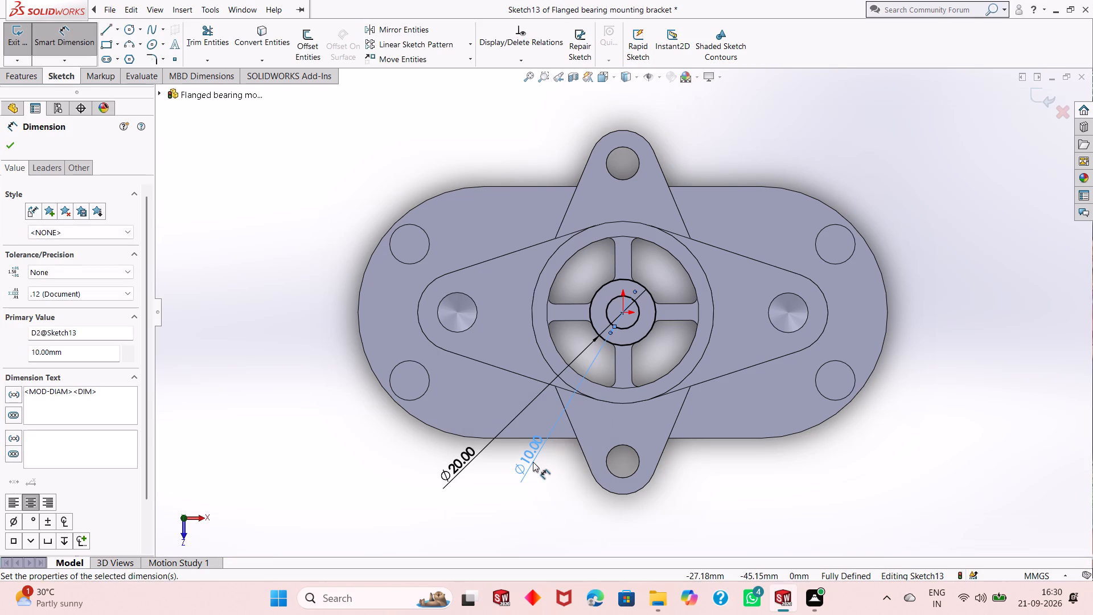
click(7, 147)
Extrude the ring between the two hub circles as a 5 mm blind boss merged with the body.
click(20, 78)
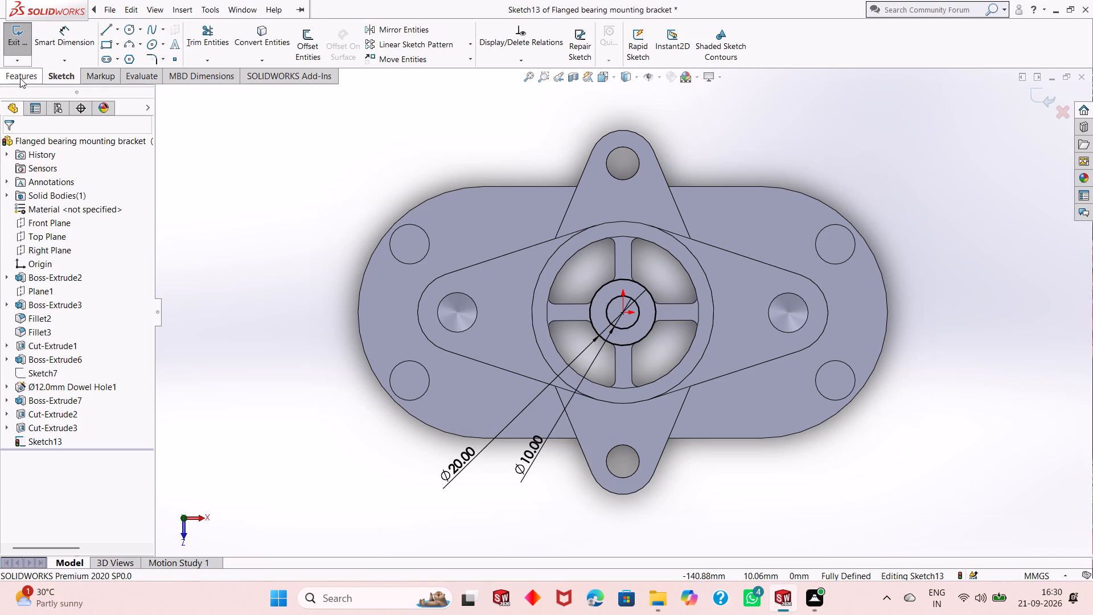
click(18, 50)
middle_drag(498, 370, 511, 223)
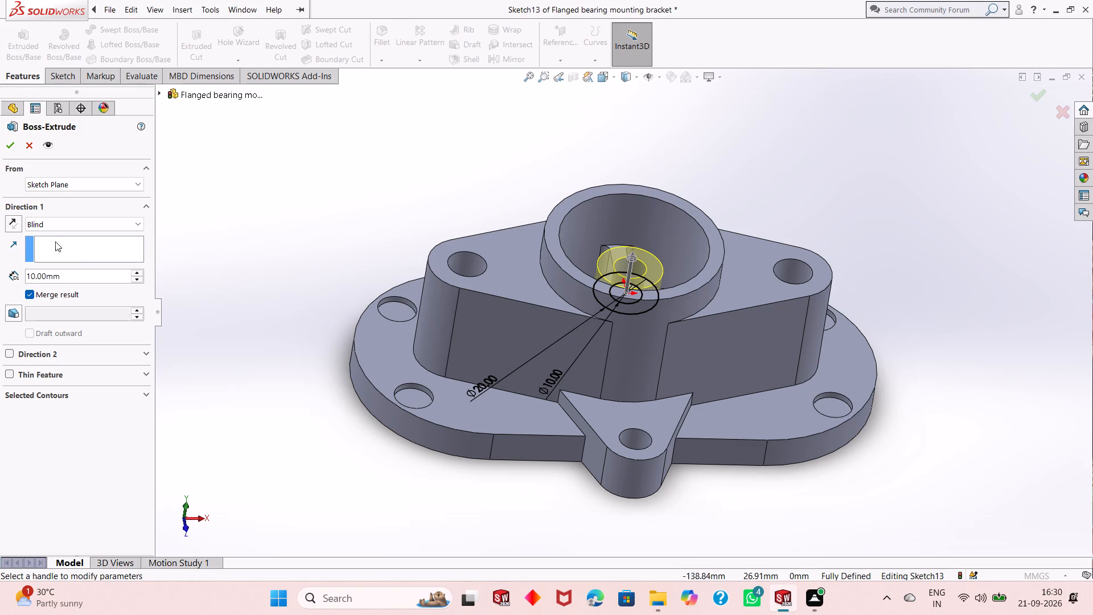
double_click(76, 275)
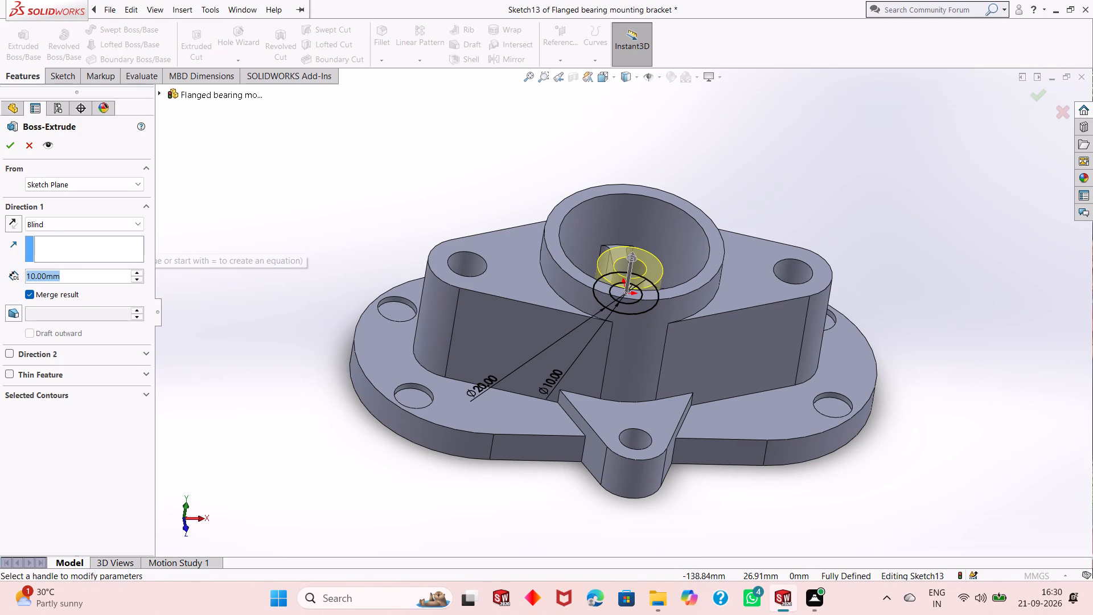
key(5)
key(Return)
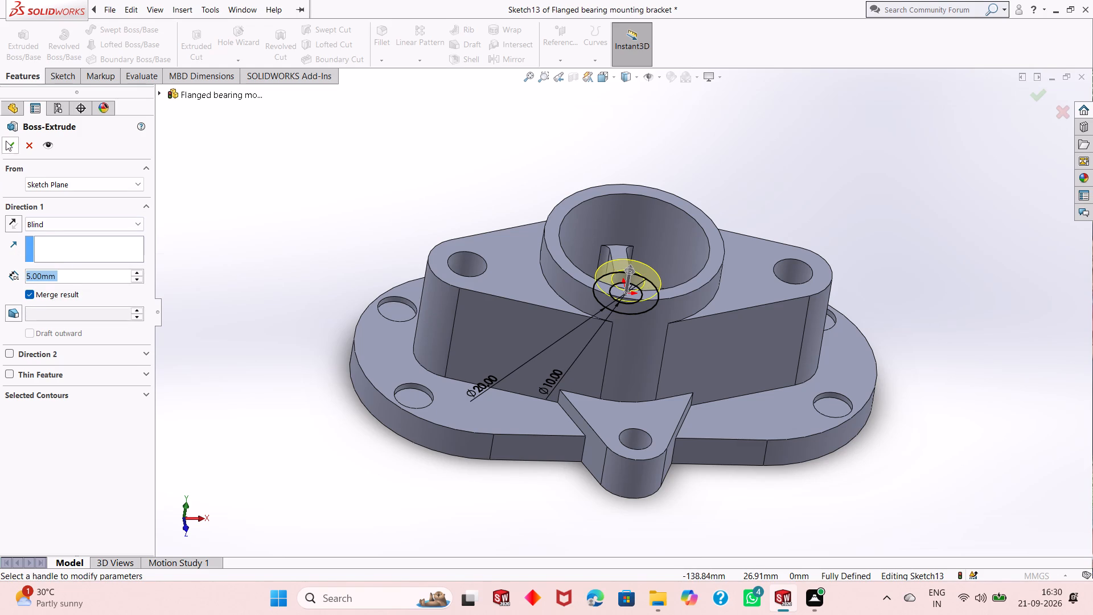
click(6, 141)
key(Escape)
Start a sketch on the face inside the hub boss's hole and draw a 5 mm radius circle at the origin along the hole's edge.
middle_drag(547, 297, 523, 347)
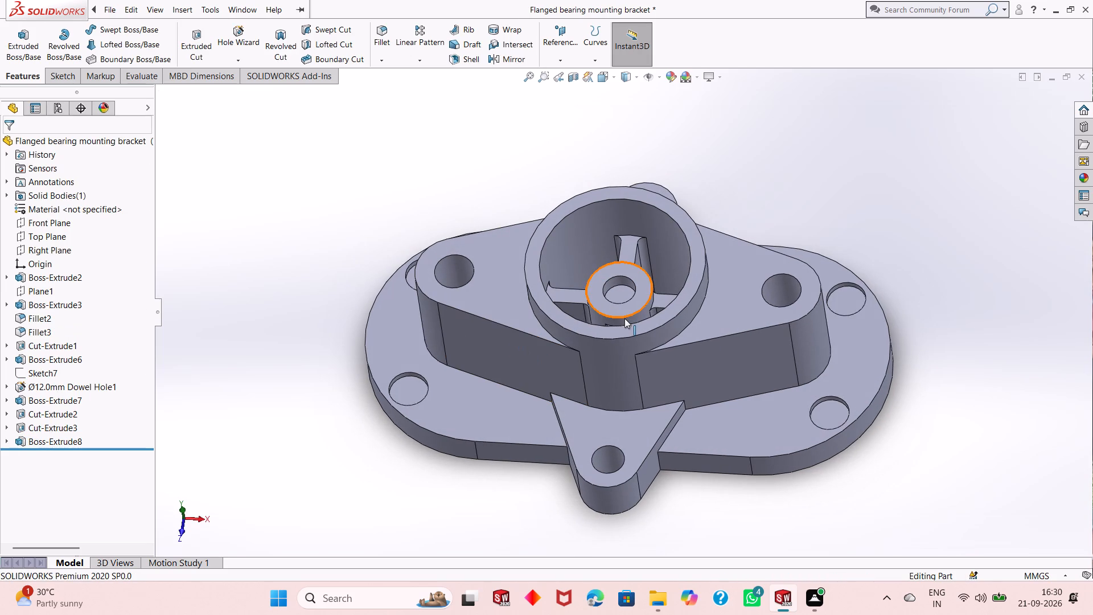
click(618, 293)
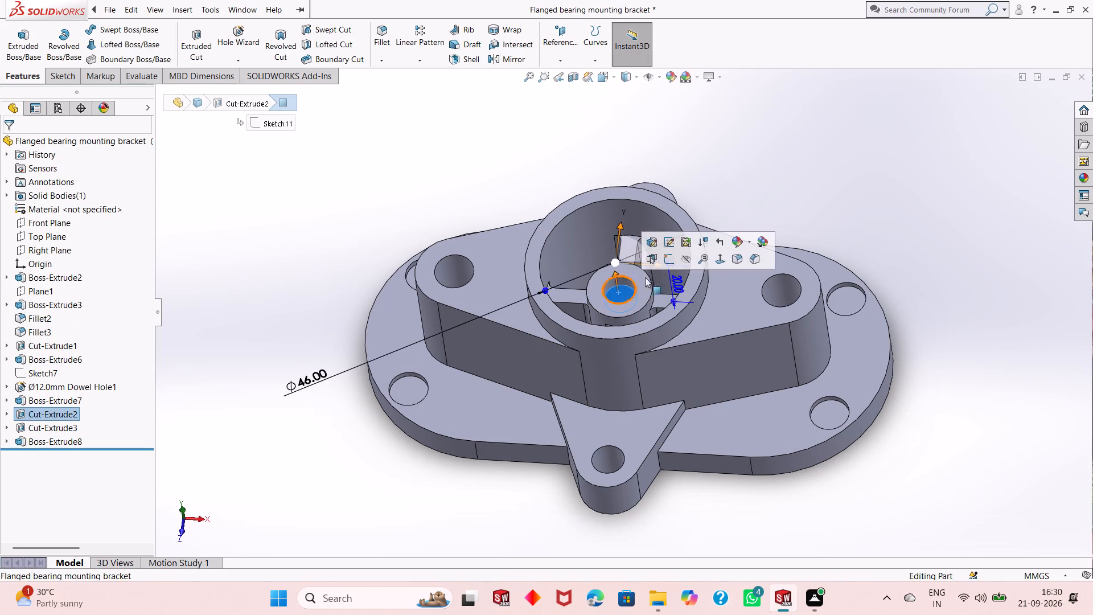
click(669, 258)
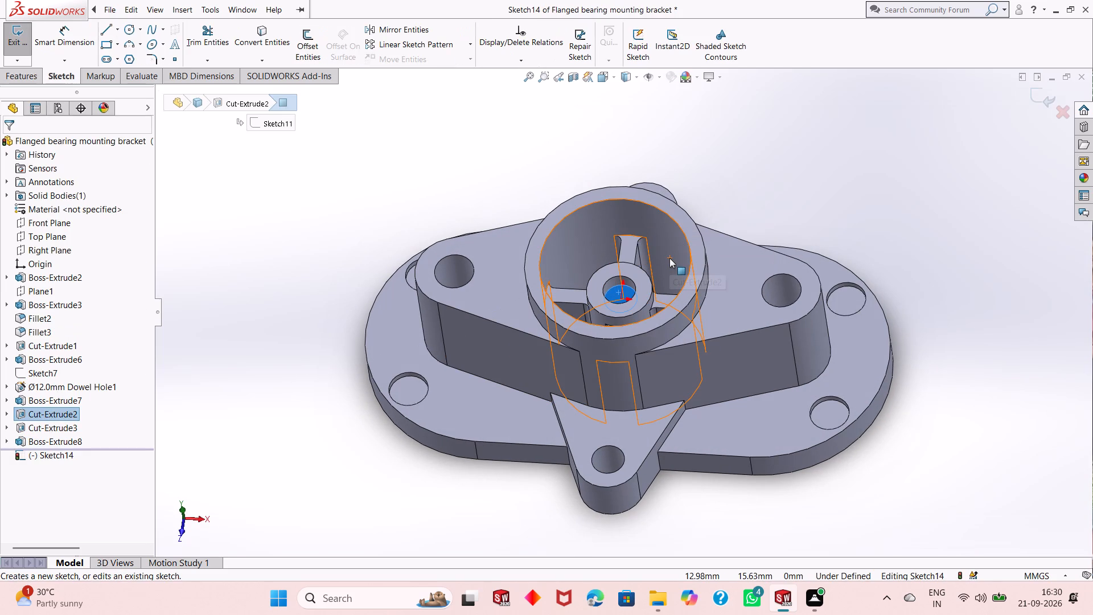
key(ctrl+8)
key(grave)
key(Escape)
key(Escape)
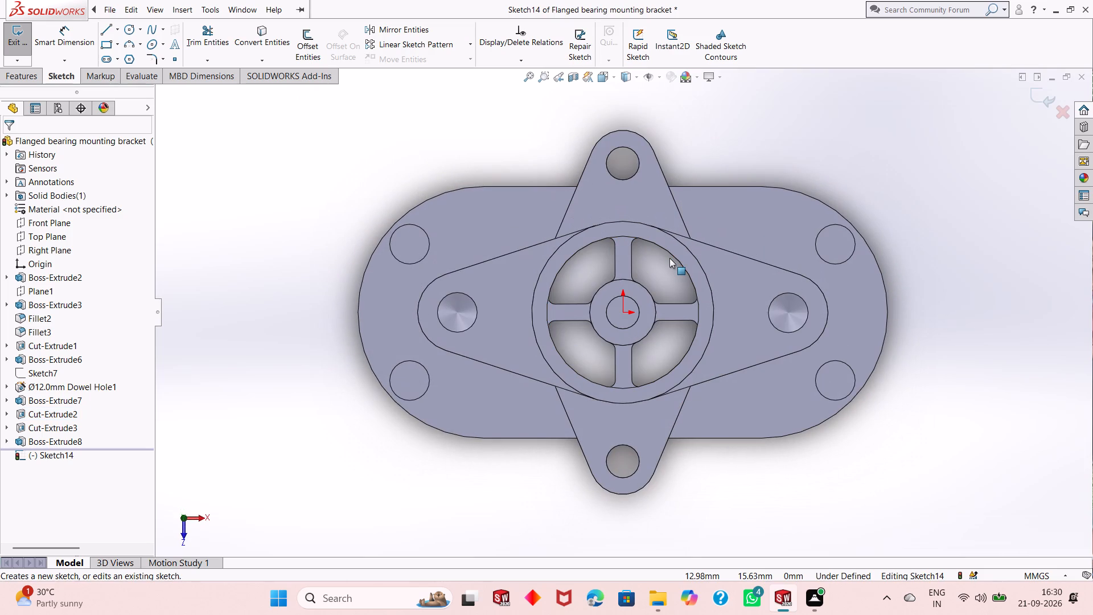
key(c)
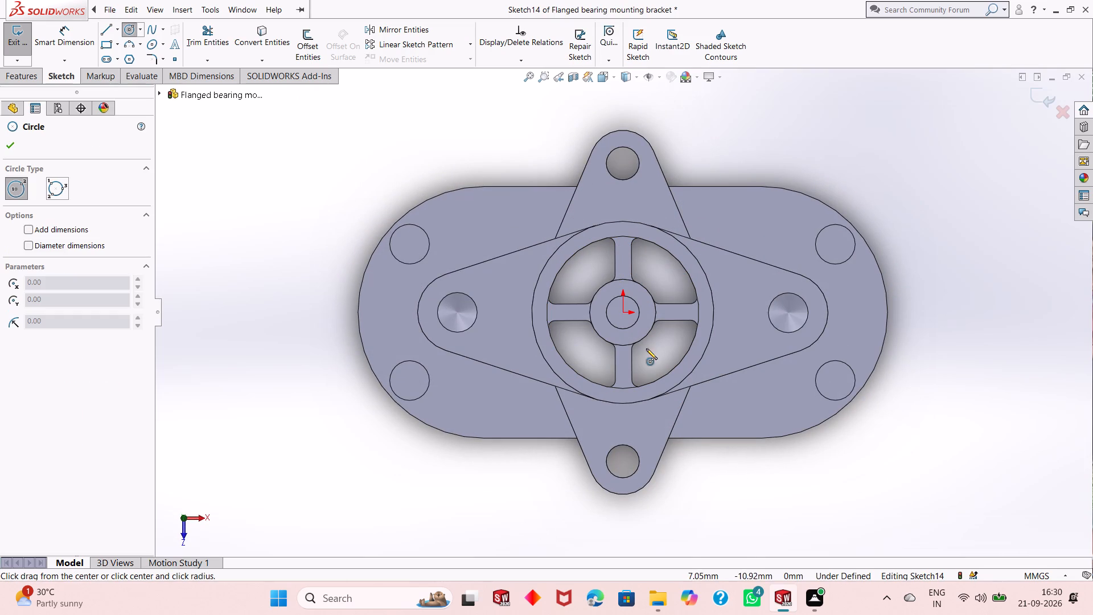
click(624, 315)
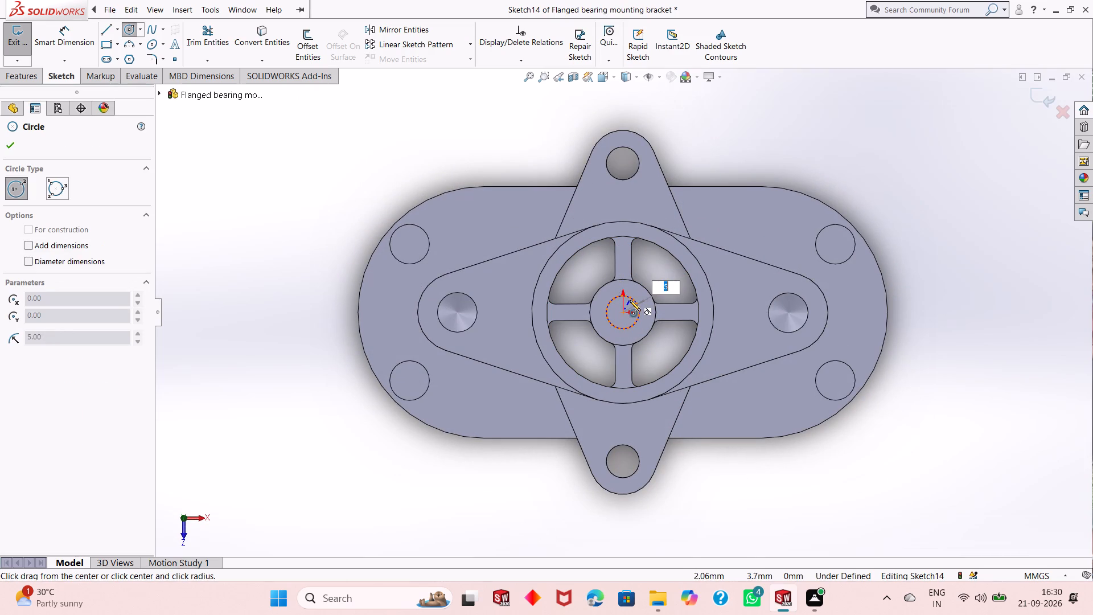
click(630, 301)
right_click(630, 301)
click(647, 306)
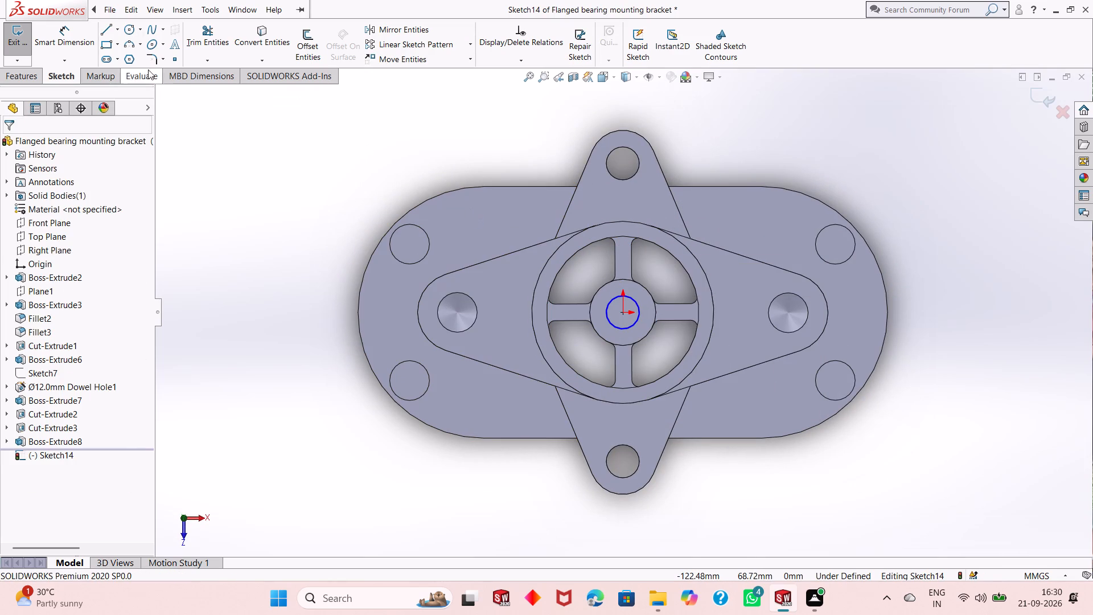
Dimension the circle inside the hub boss with a 10 mm diameter.
click(34, 46)
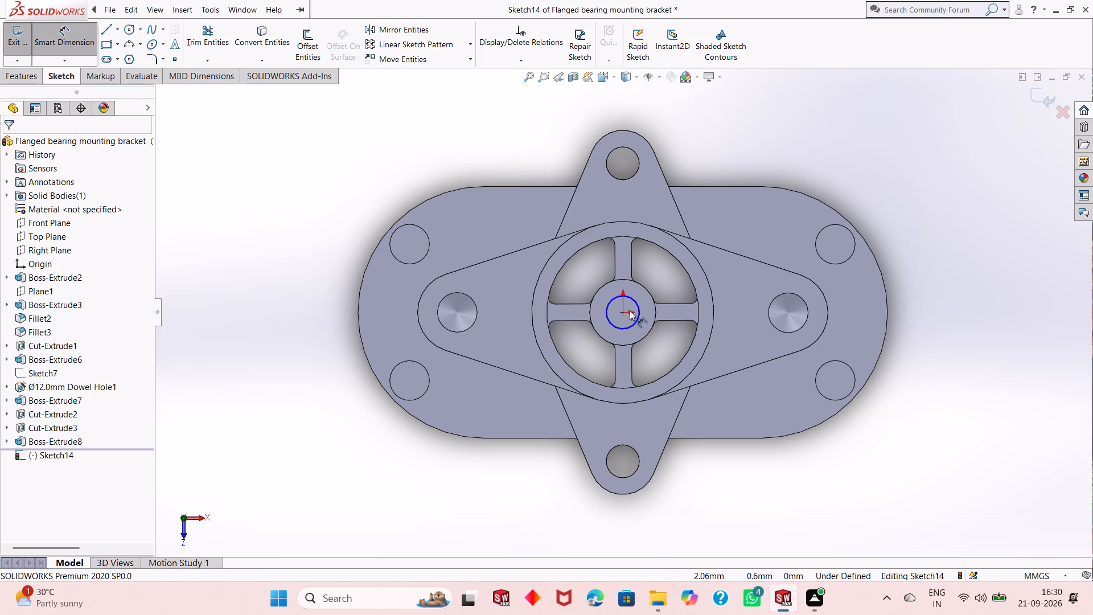
click(630, 322)
click(638, 319)
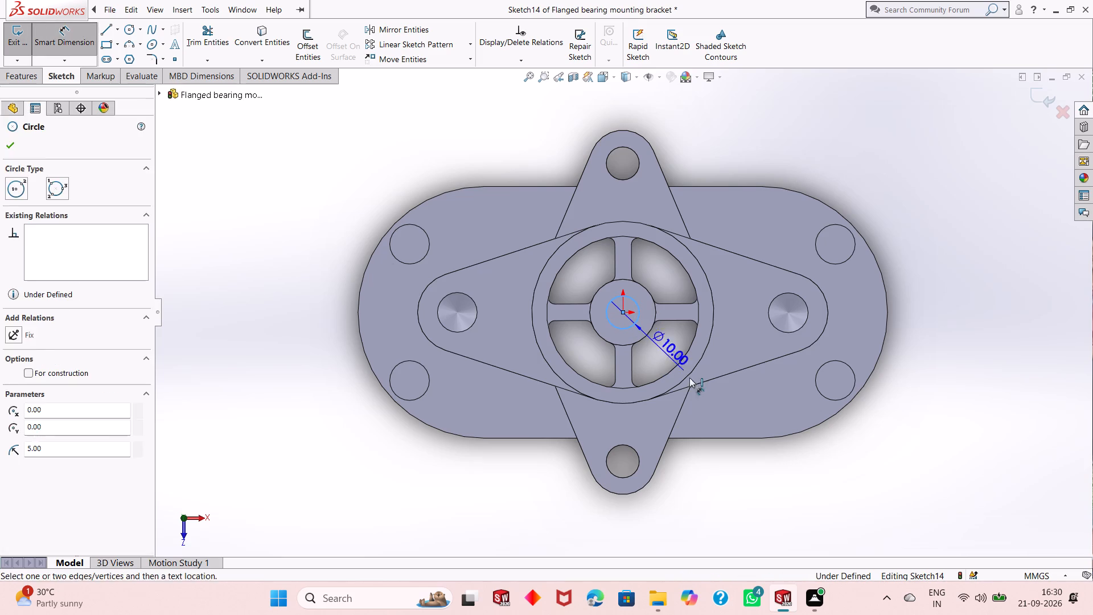
click(691, 380)
click(644, 366)
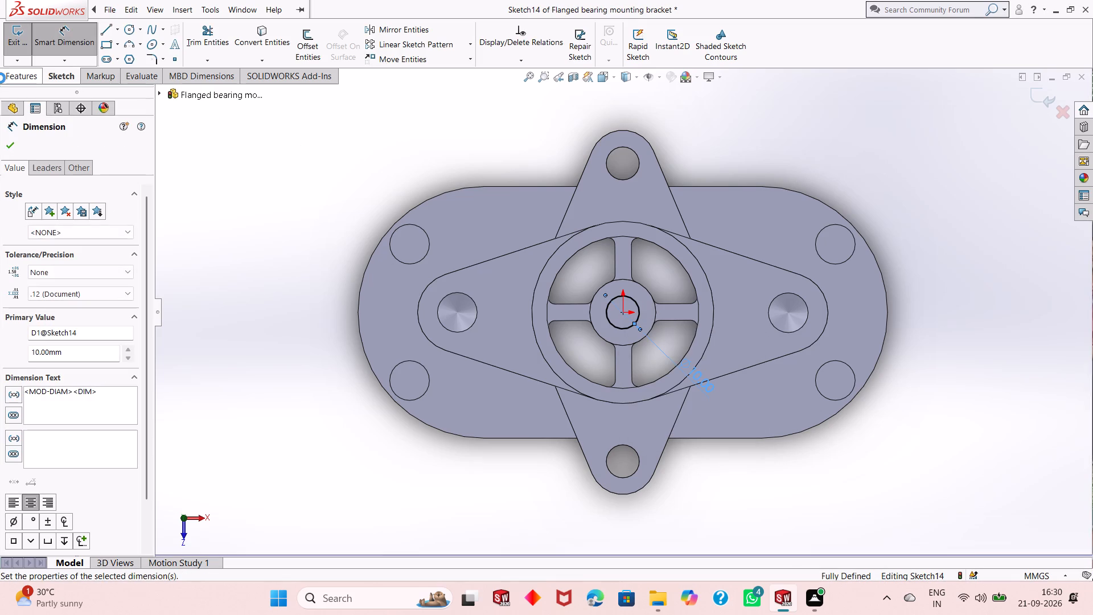
Make an extruded cut of the 10 mm circle with the Through All end condition to open the hub's hole.
click(14, 79)
click(184, 38)
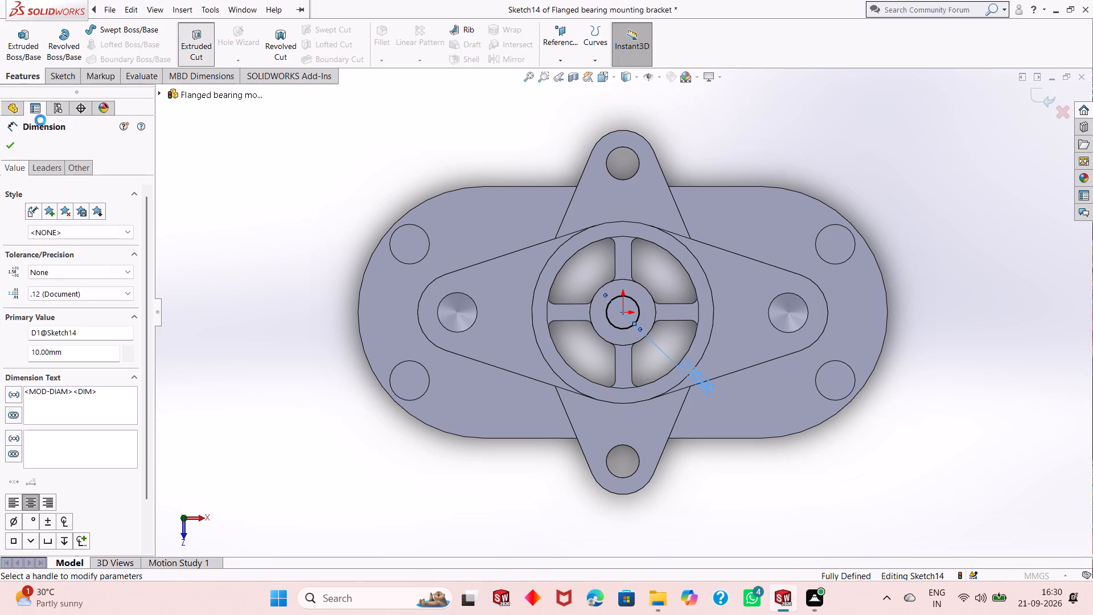
click(89, 224)
click(97, 245)
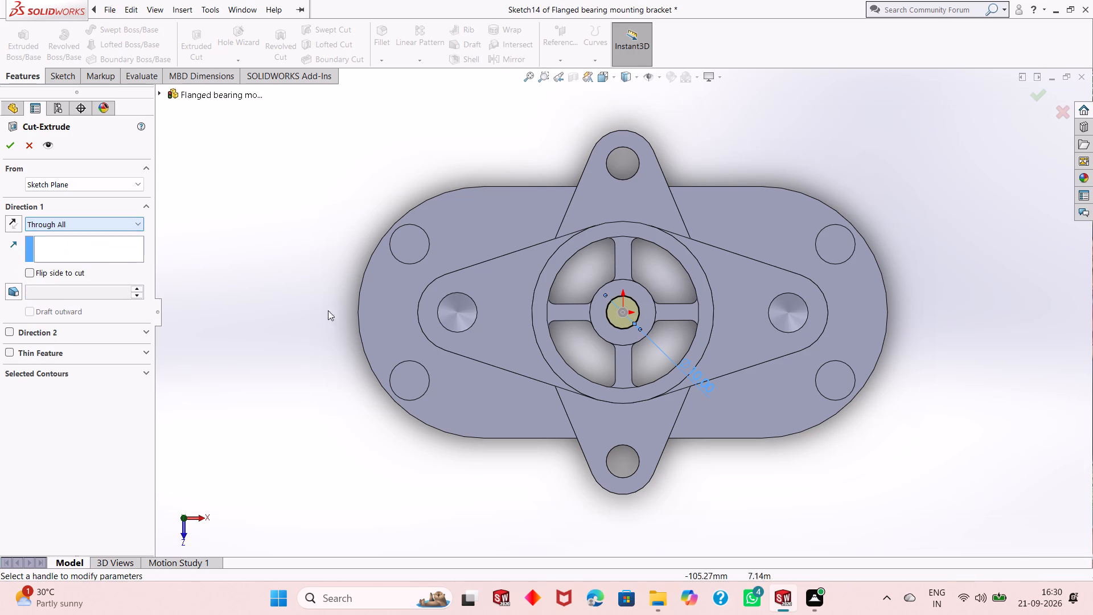
middle_drag(556, 387, 554, 260)
click(13, 143)
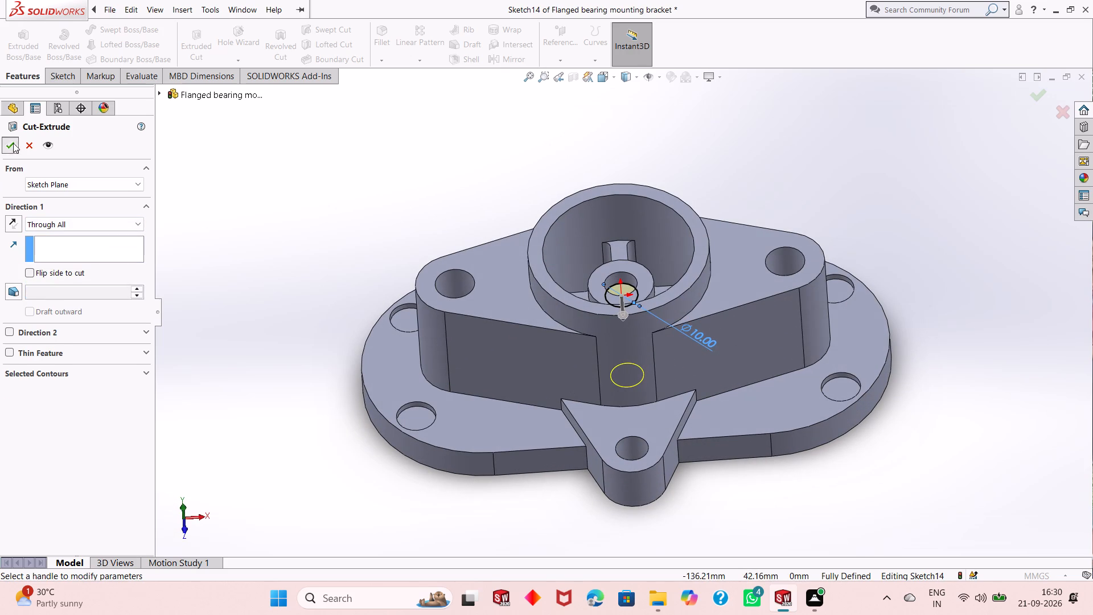
click(301, 241)
middle_drag(539, 275, 511, 269)
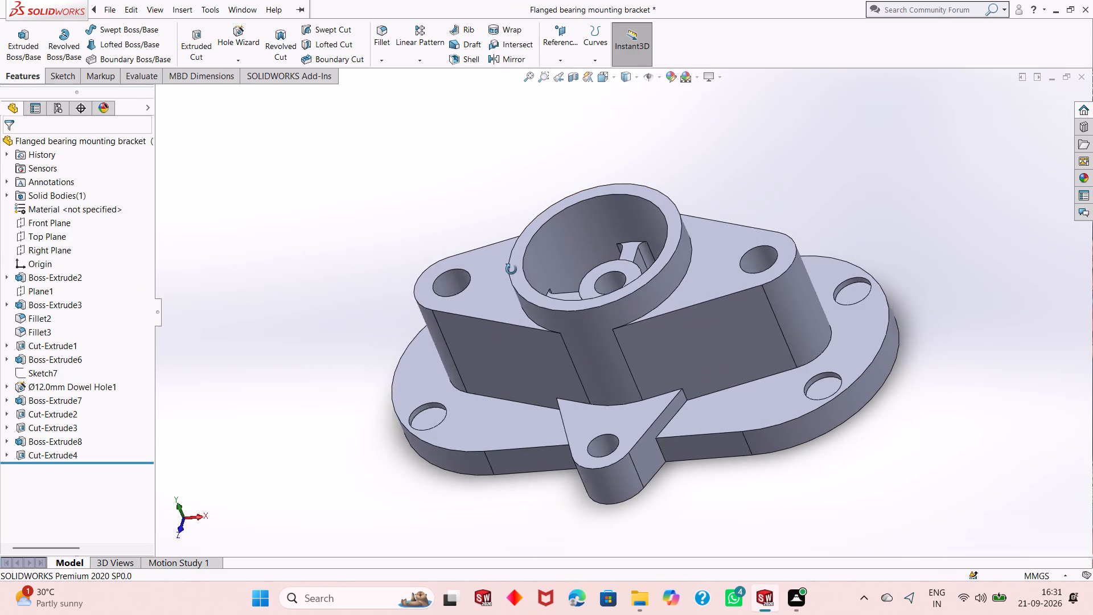
middle_drag(511, 269, 505, 312)
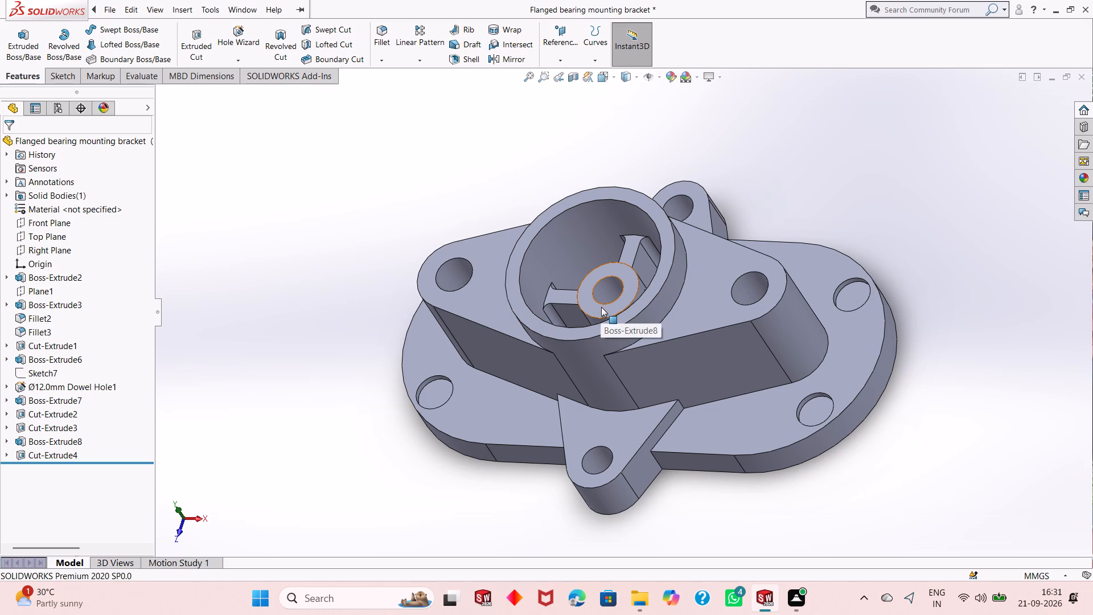
Start a sketch on the floor of the base flange's front-right recess and draw a concentric circle about 6.5 mm in diameter.
click(808, 407)
click(865, 376)
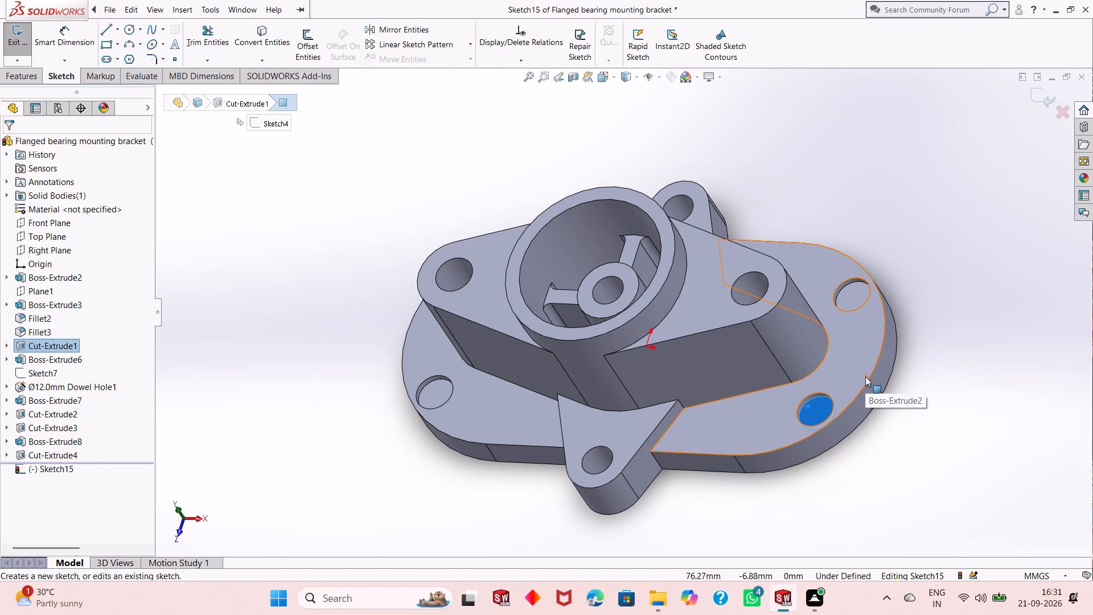
key(ctrl+8)
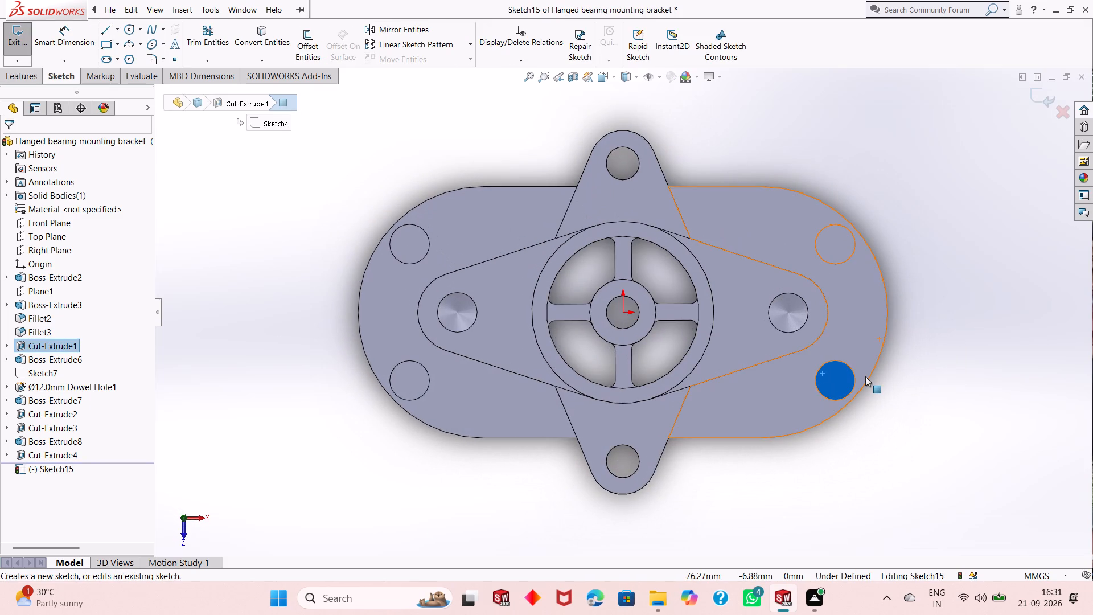
key(Escape)
key(c)
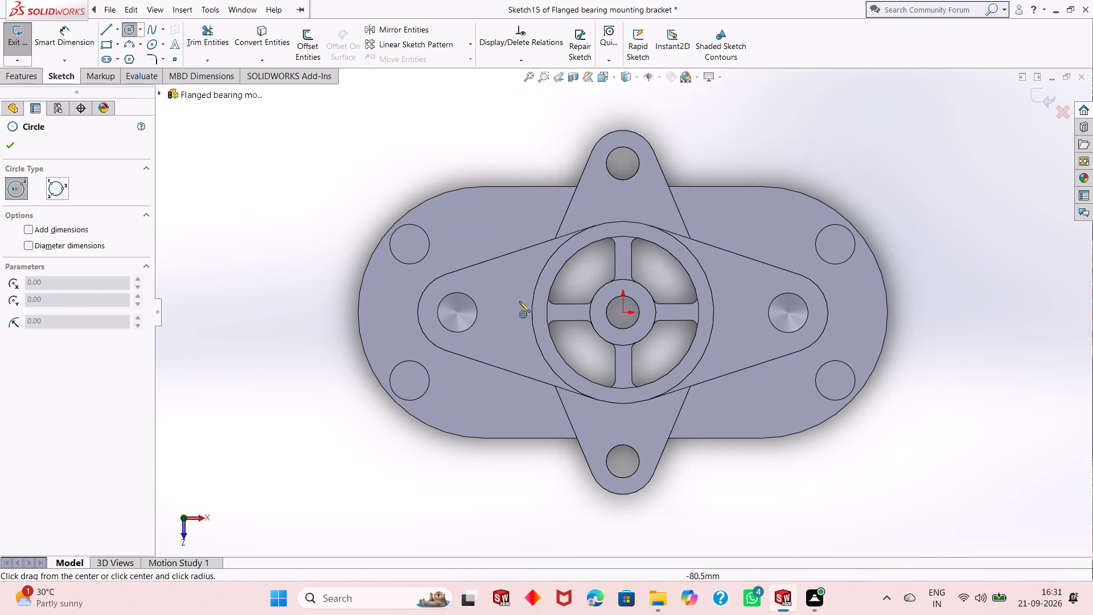
click(835, 381)
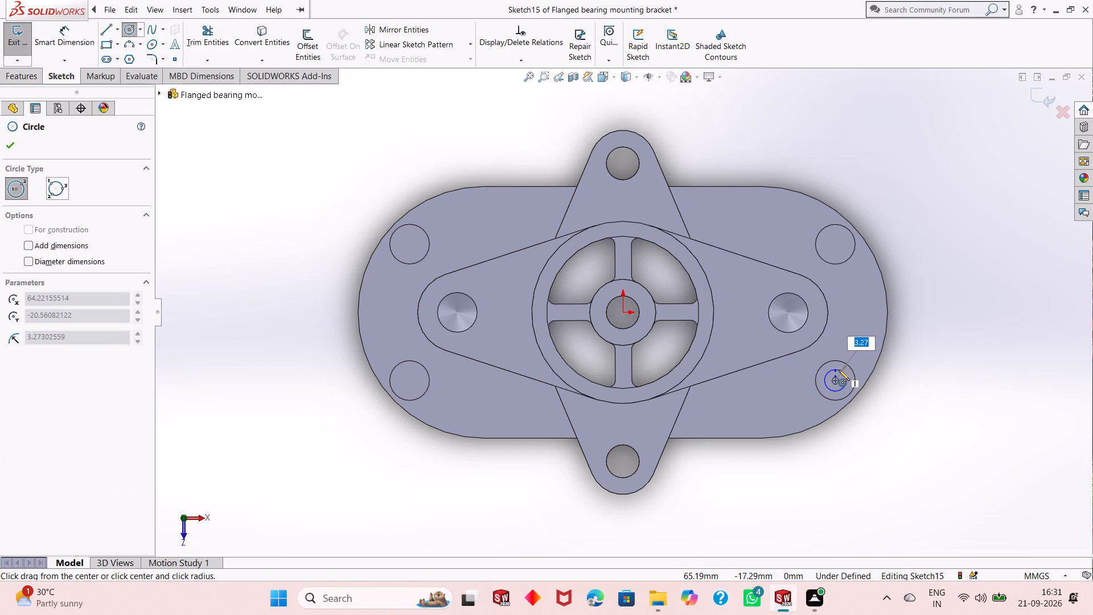
click(839, 370)
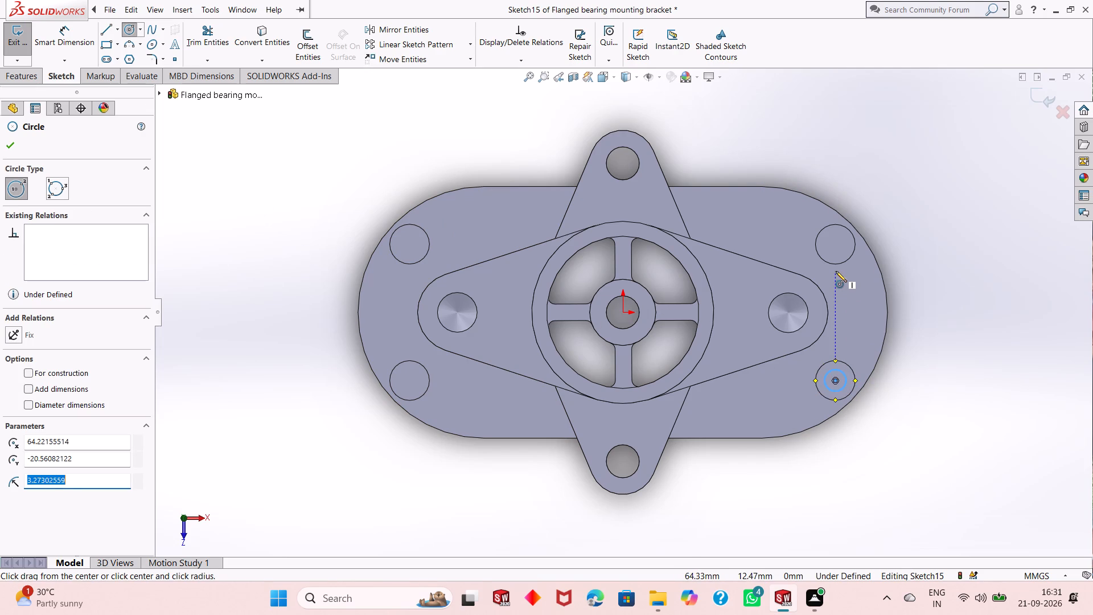
Draw concentric circles about 7.8 mm, 5.9 mm and 7 mm in diameter in the back-right, back-left and front-left recesses.
click(836, 242)
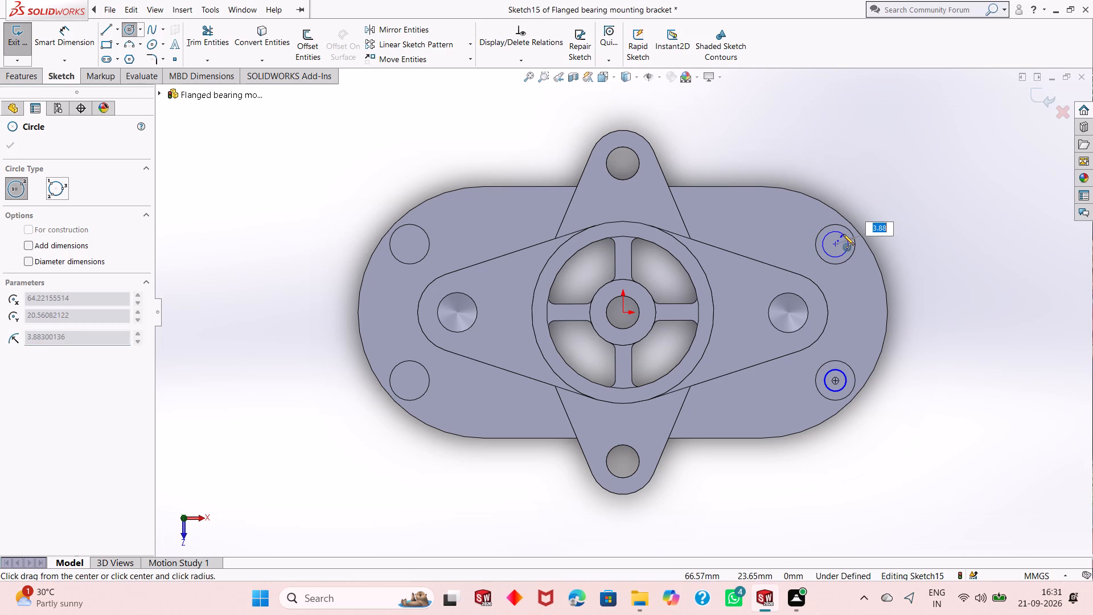
click(843, 234)
click(408, 245)
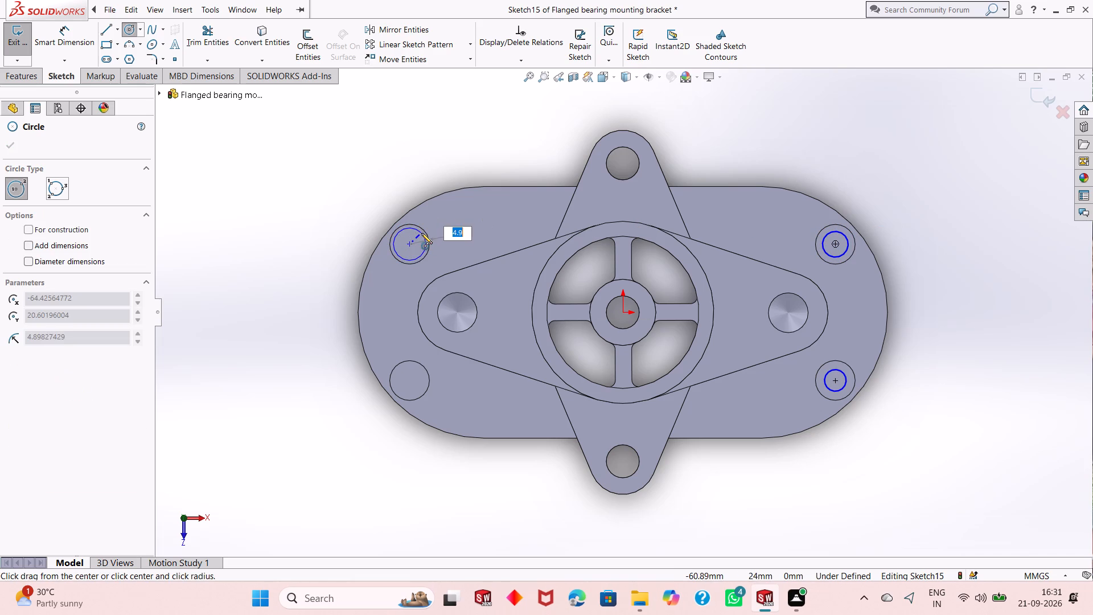
click(417, 237)
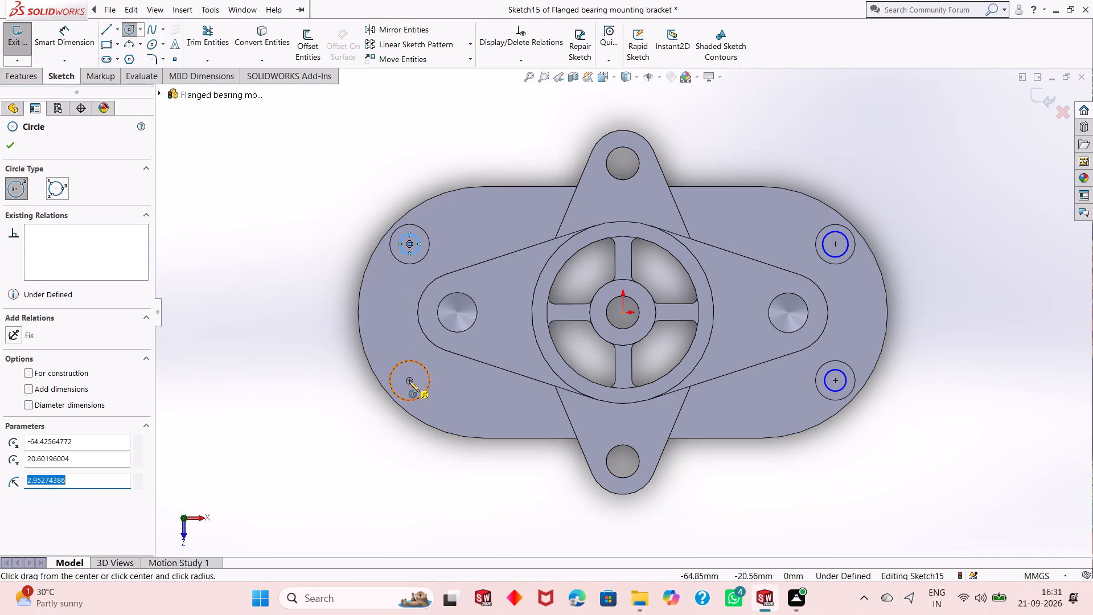
click(409, 380)
click(416, 371)
right_click(347, 269)
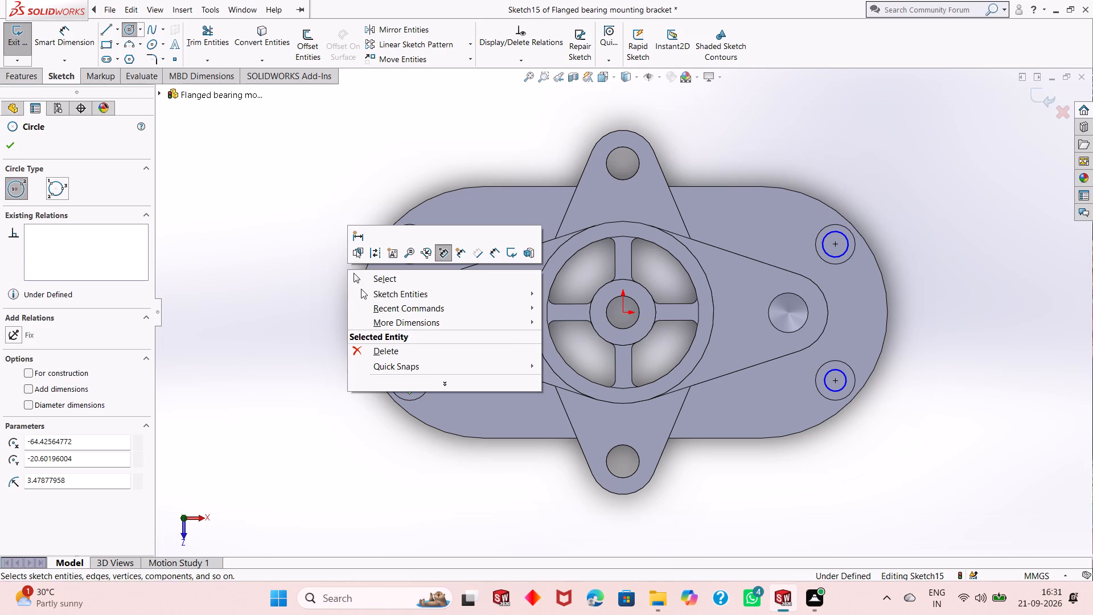
click(369, 281)
Dimension the diameter of the circle in the back-left recess as 10 mm.
click(48, 39)
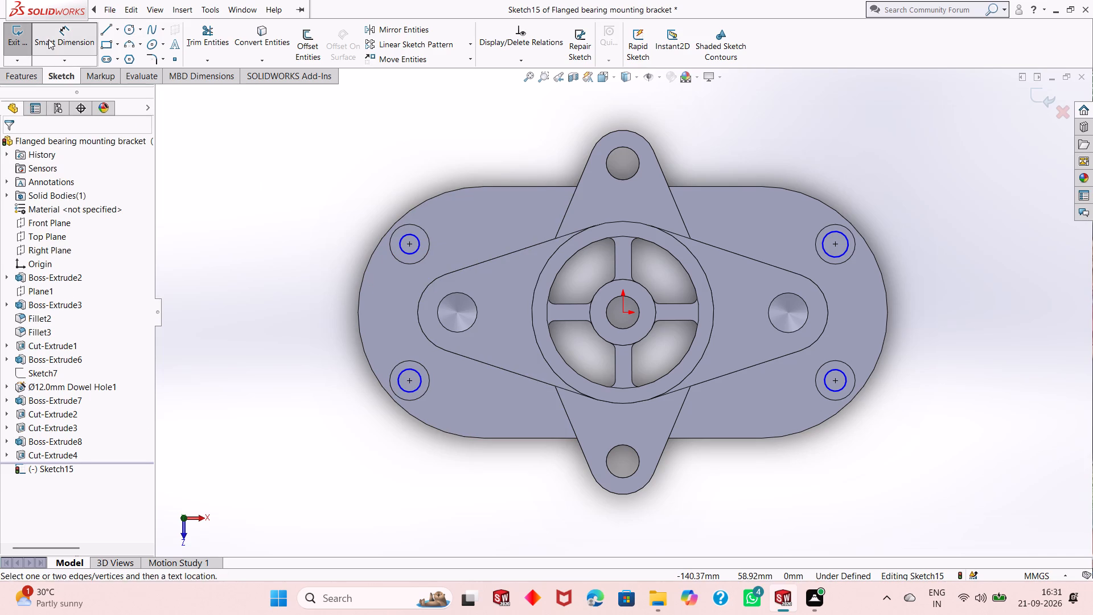
click(402, 251)
click(287, 314)
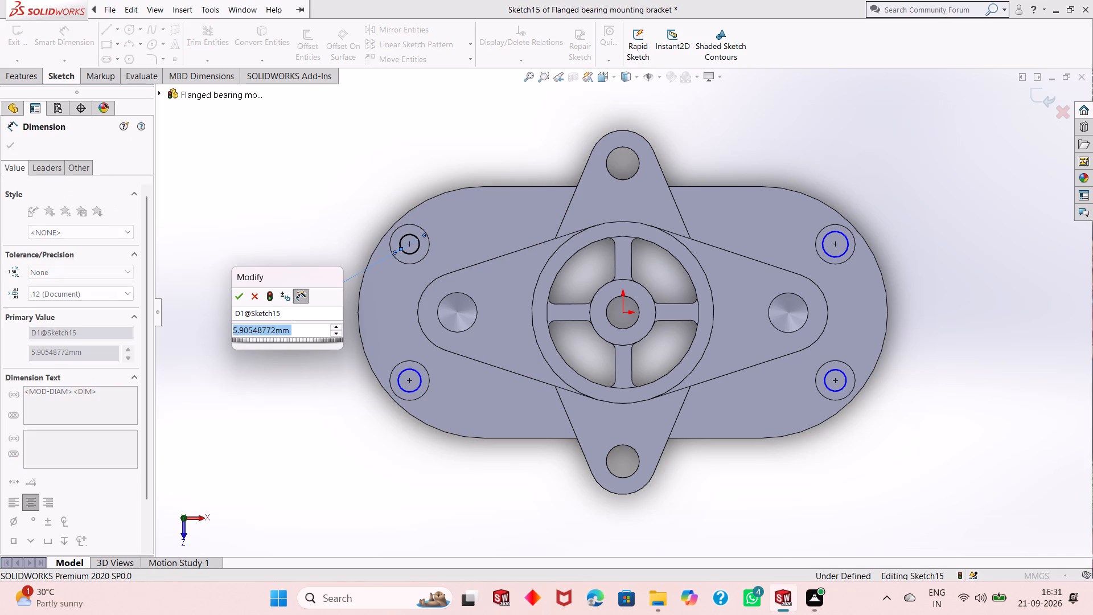
text(10)
key(Return)
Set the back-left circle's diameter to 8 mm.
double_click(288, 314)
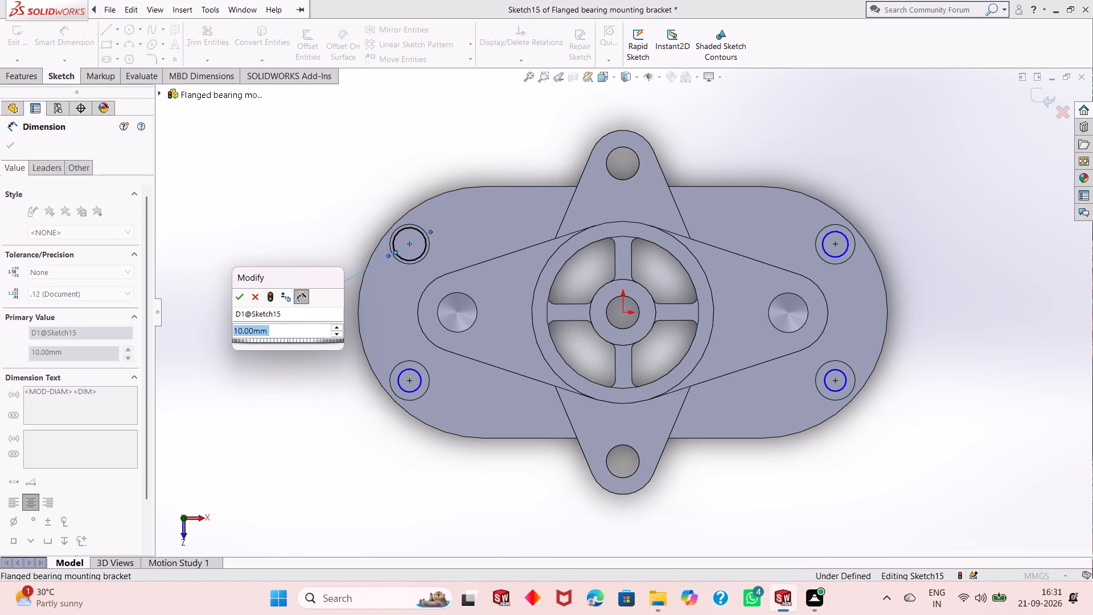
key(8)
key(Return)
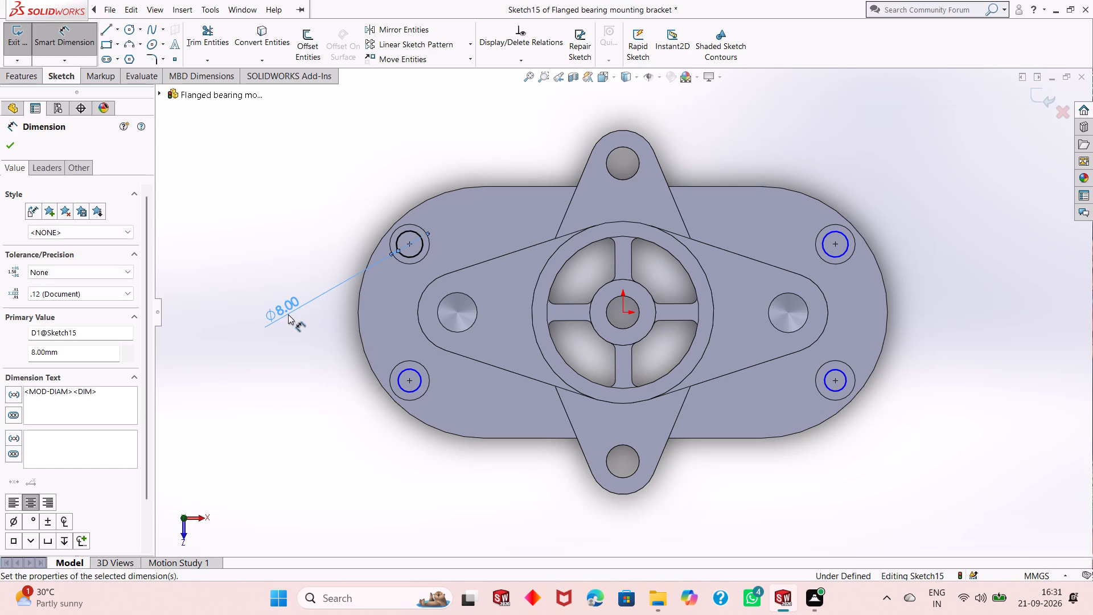
Set the back-left circle's diameter to 6 mm.
middle_drag(398, 318, 398, 289)
scroll(398, 318, up, 1)
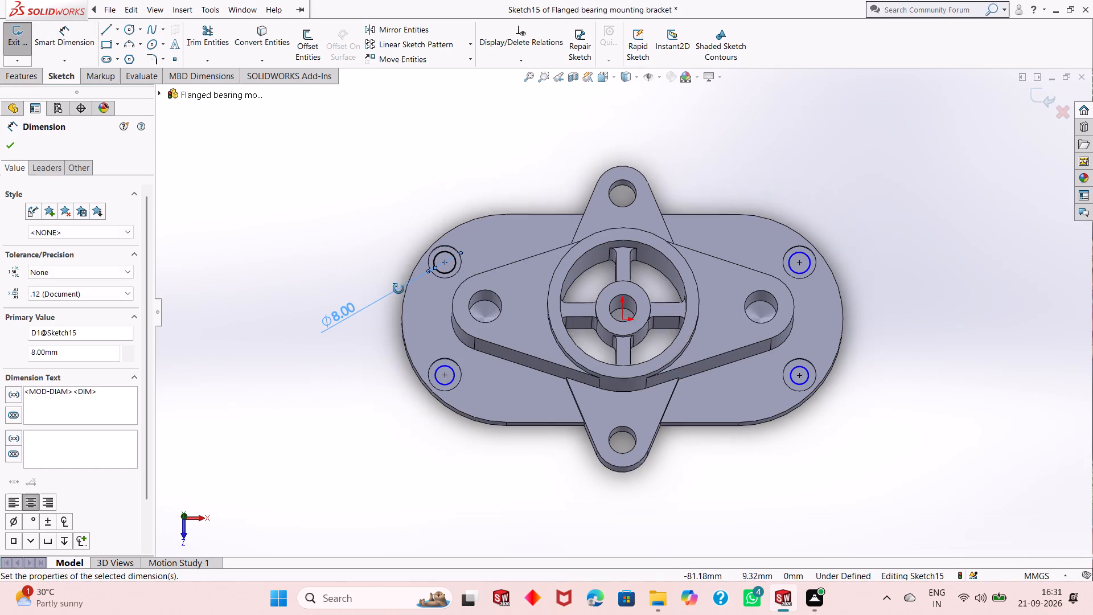
middle_drag(398, 289, 398, 286)
middle_drag(450, 314, 442, 277)
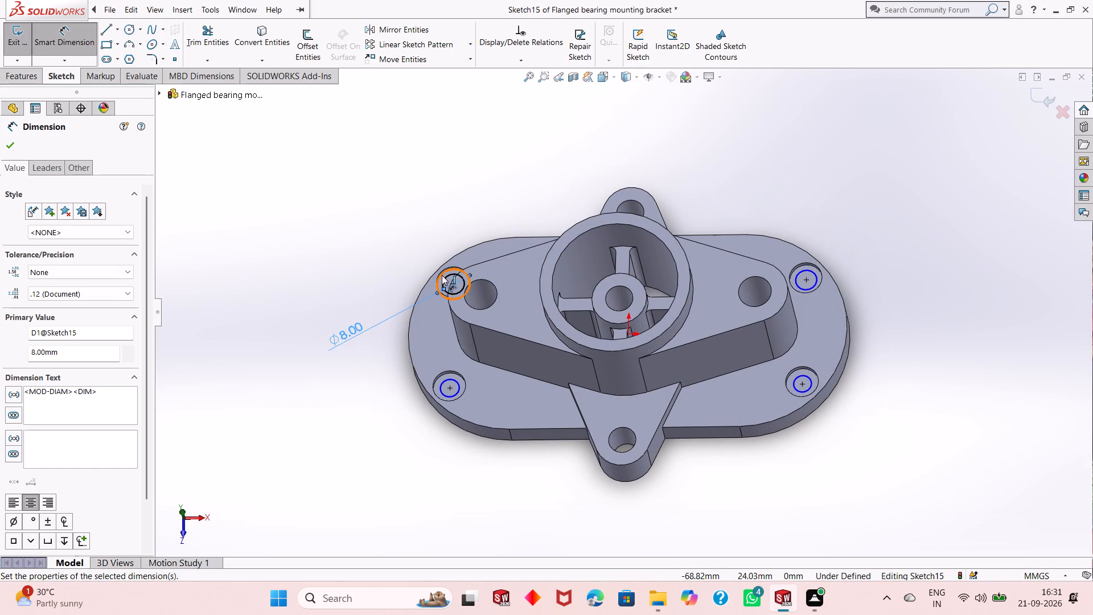
scroll(466, 373, down, 3)
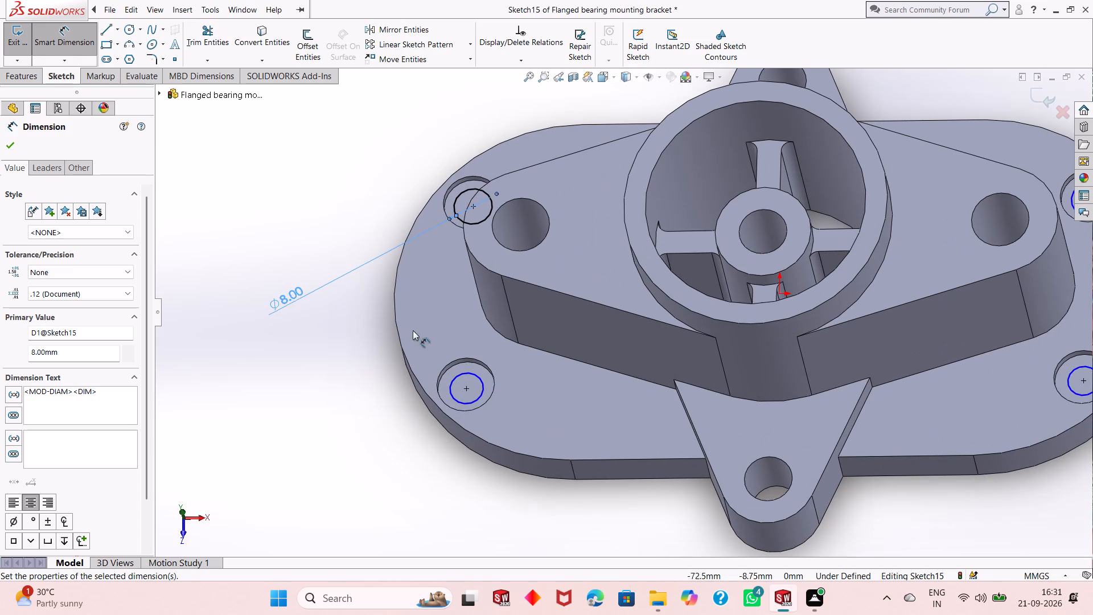
double_click(280, 296)
key(6)
key(Return)
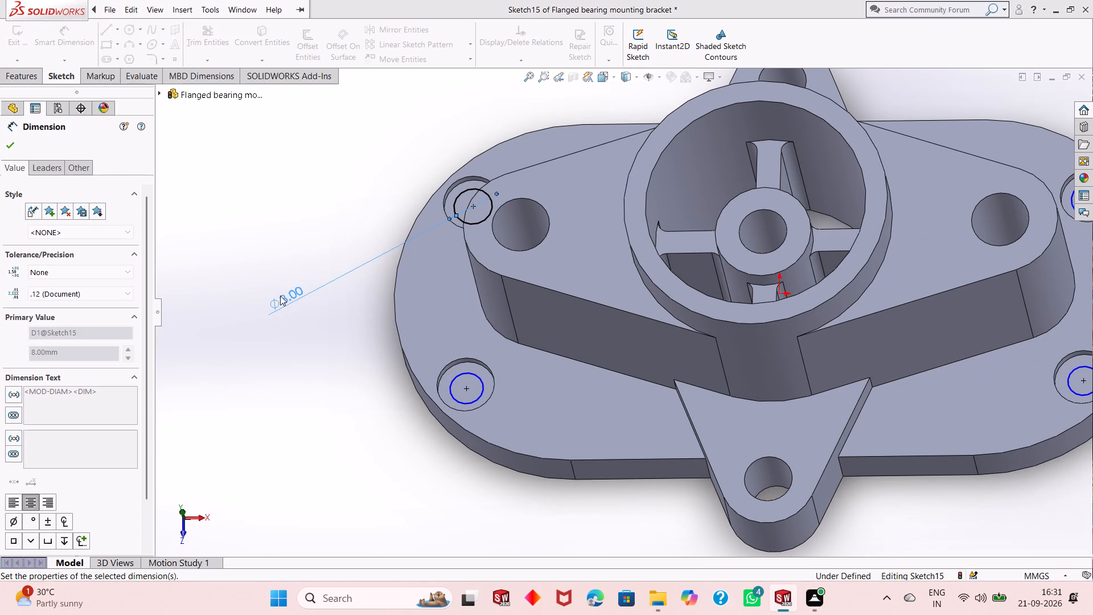
Dimension the diameter of the circle in the front-left recess as 6 mm.
click(475, 400)
click(406, 450)
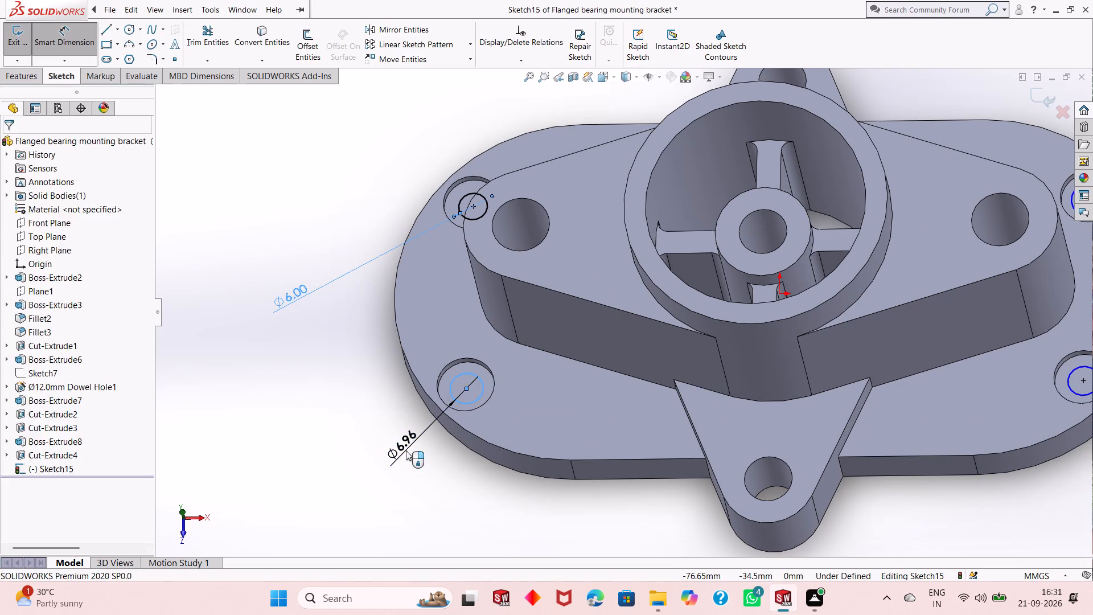
key(6)
key(Return)
Dimension the circles in the front-right and back-right recesses with 6 mm diameters.
scroll(411, 452, up, 2)
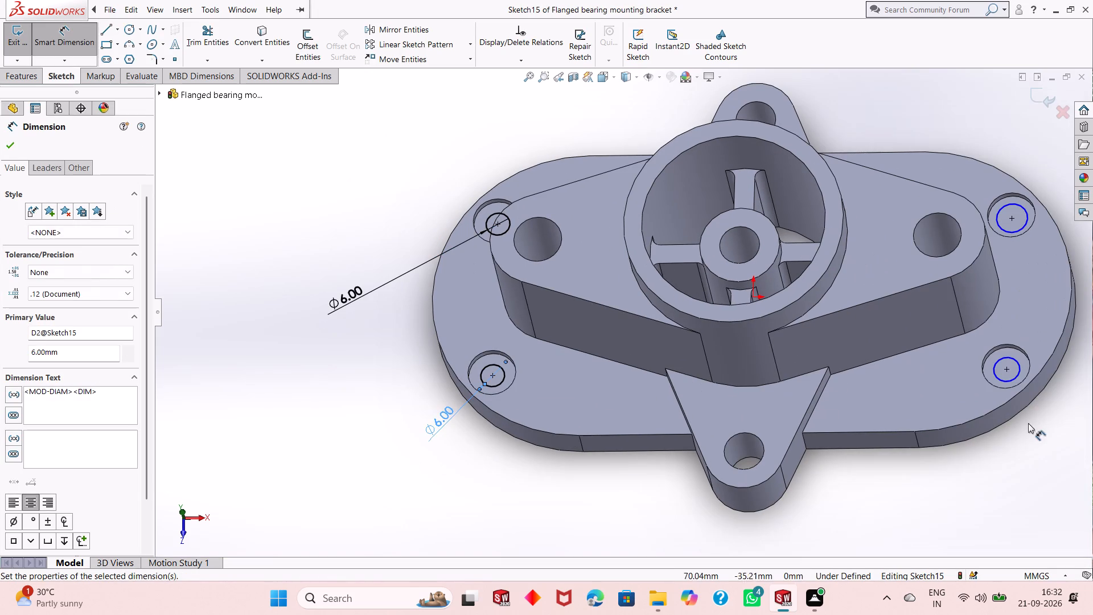
click(1016, 374)
click(1010, 430)
key(3)
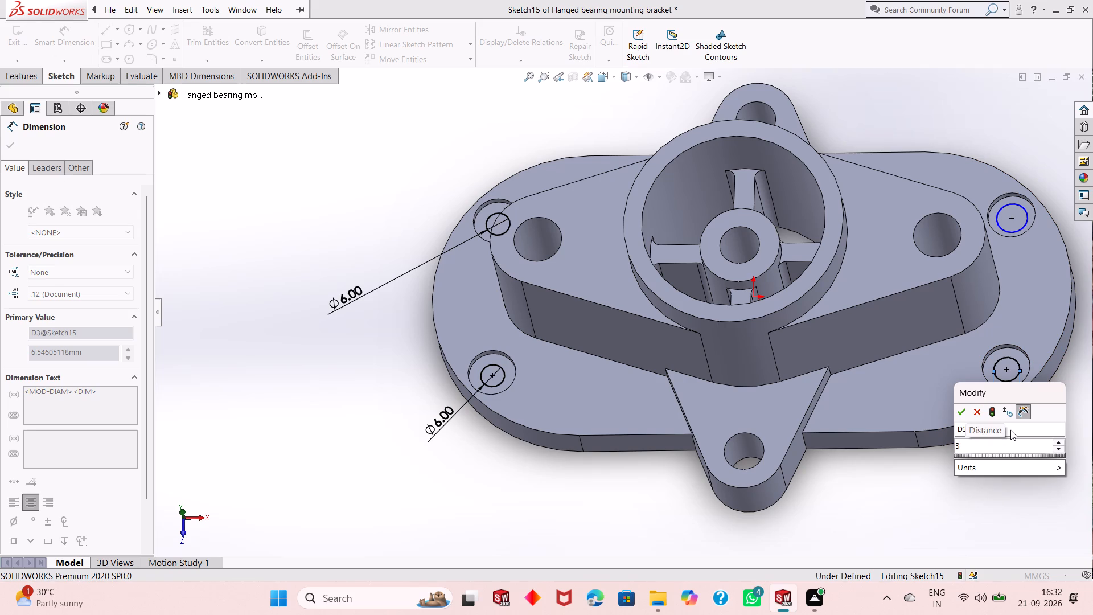
key(BackSpace)
key(6)
key(Return)
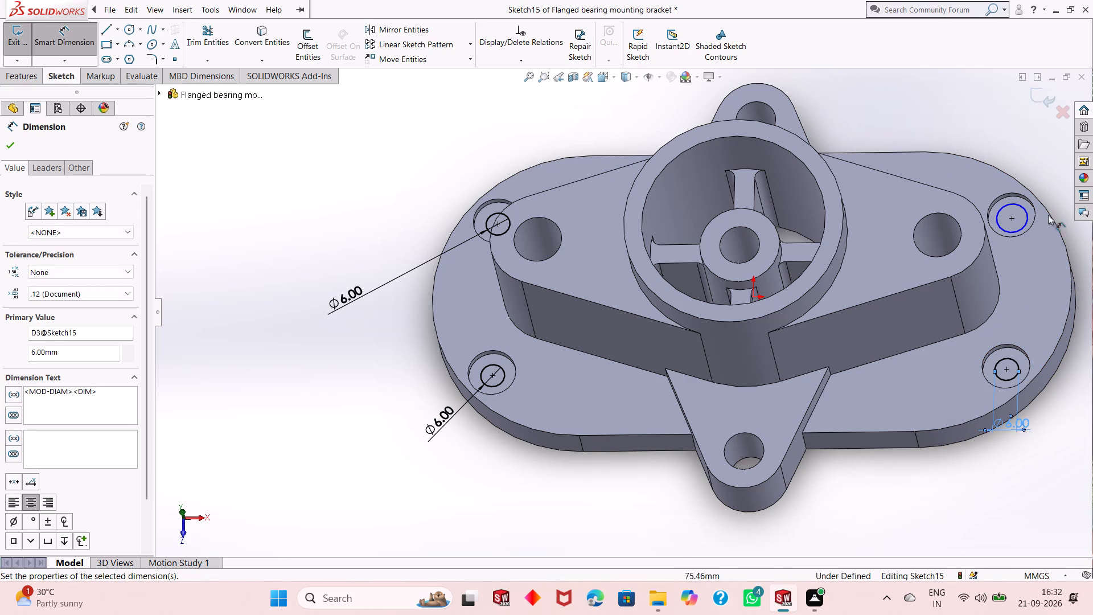
click(1025, 228)
click(1042, 273)
key(6)
key(Return)
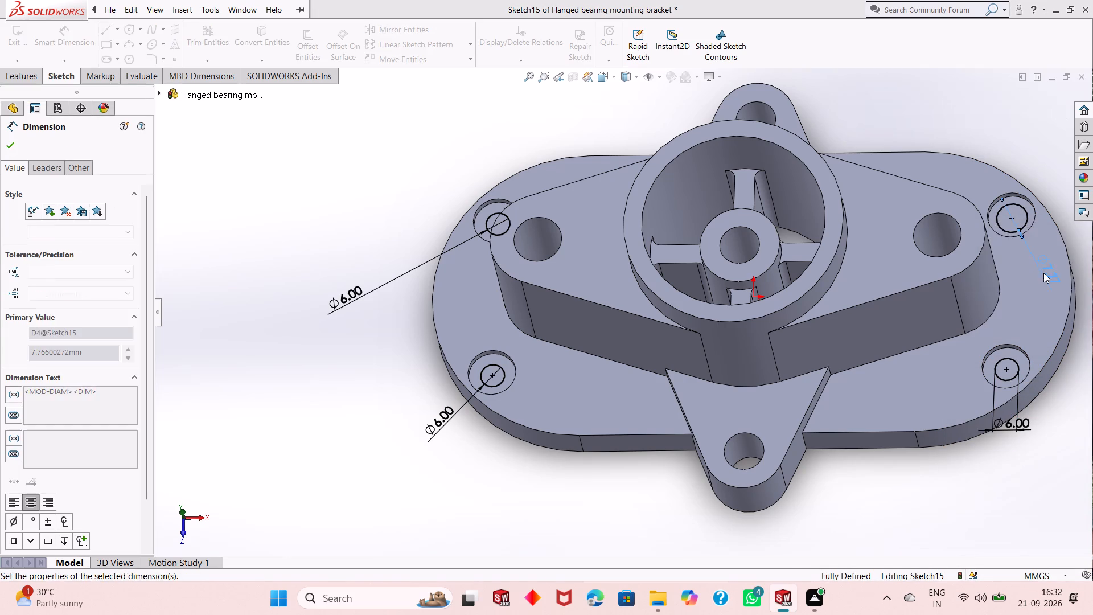
right_click(1043, 273)
click(1037, 309)
Make an extruded cut of the four 6 mm circles with the Through All end condition through the base flange.
scroll(902, 282, up, 2)
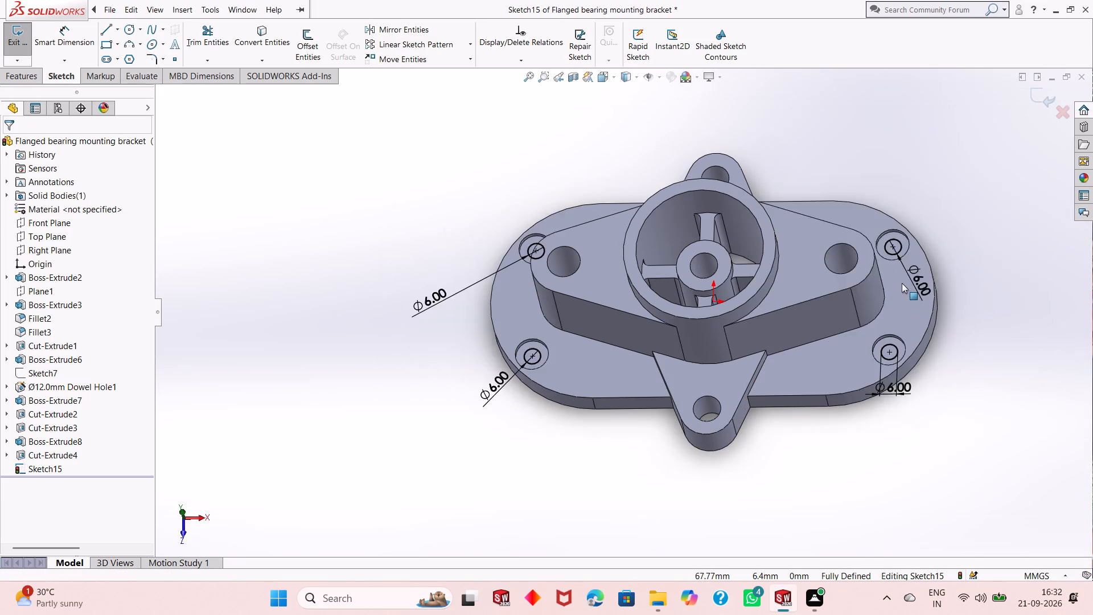
scroll(902, 283, up, 1)
scroll(690, 265, down, 3)
click(14, 73)
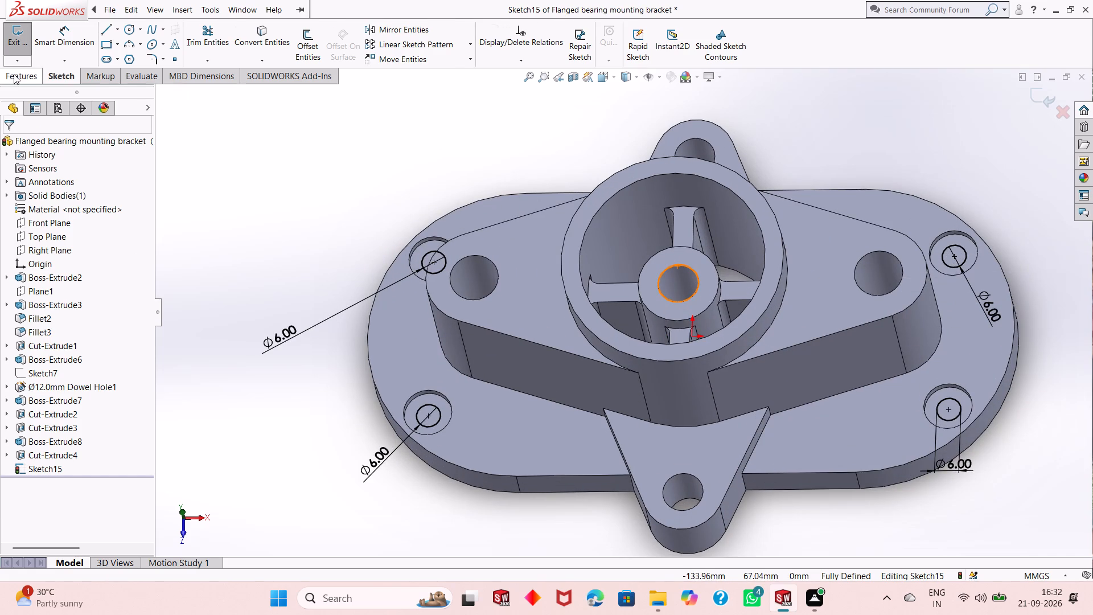
click(203, 30)
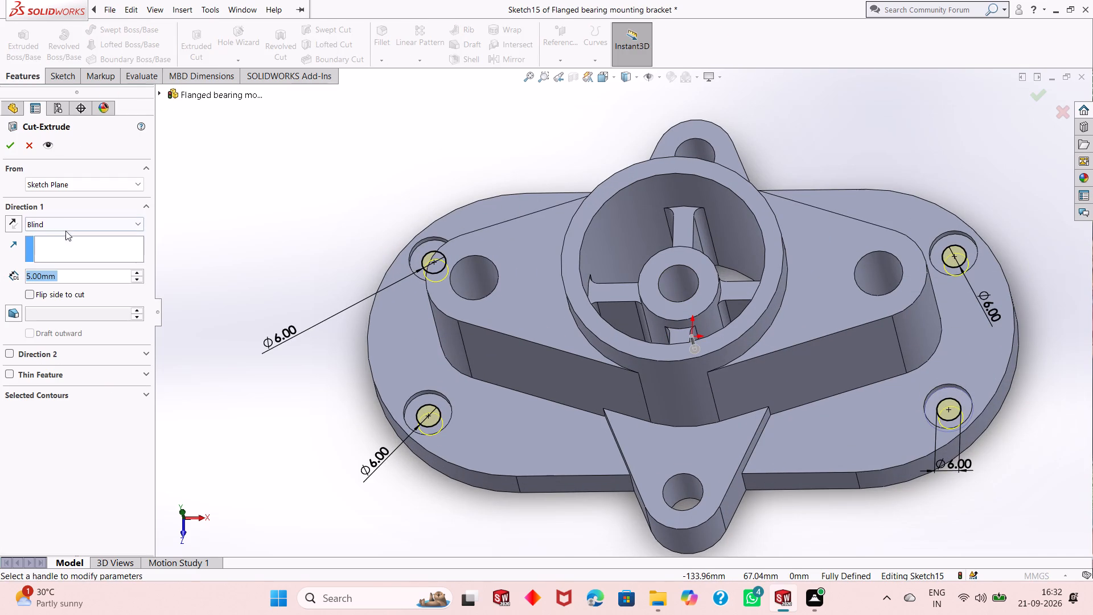
click(72, 219)
click(67, 216)
click(67, 218)
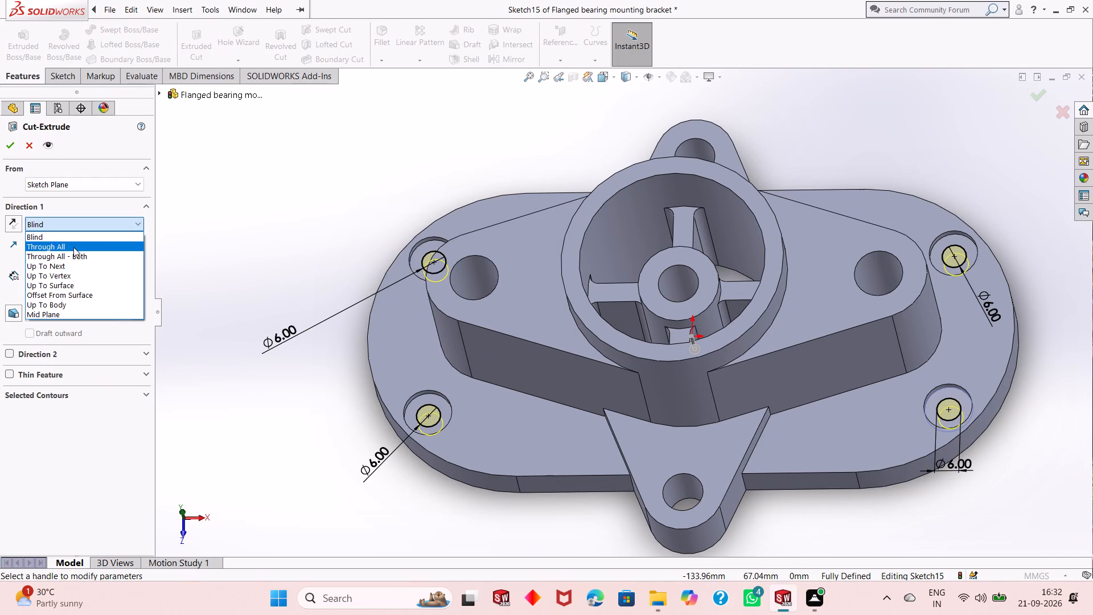
click(72, 242)
click(6, 141)
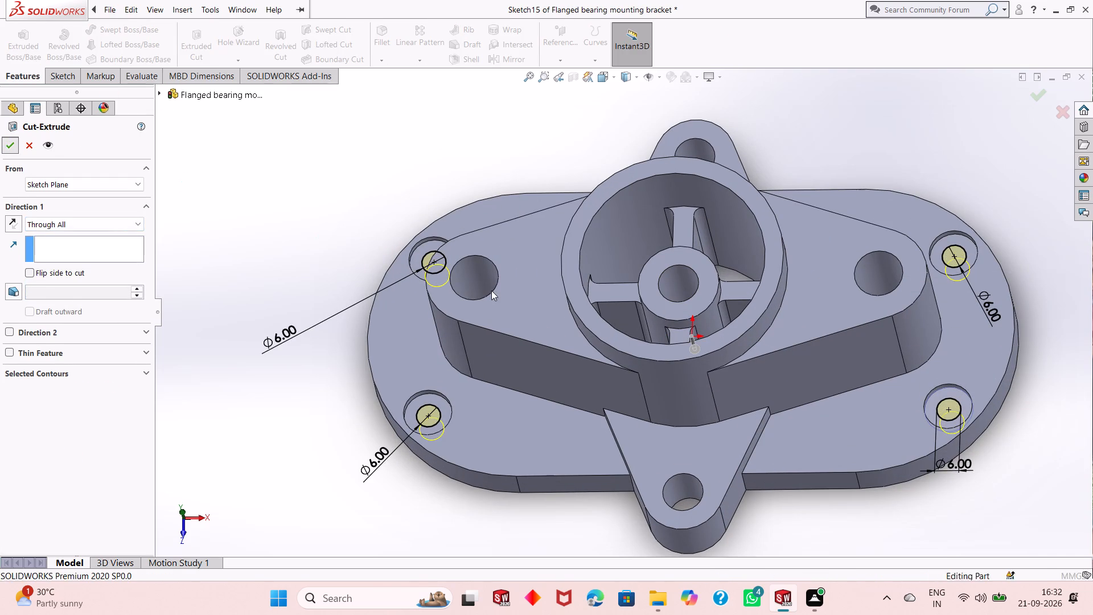
Inspect the bracket's new flange holes, side bosses and central hub from several angles.
click(331, 278)
scroll(527, 322, up, 1)
middle_drag(527, 323, 533, 286)
scroll(533, 285, up, 1)
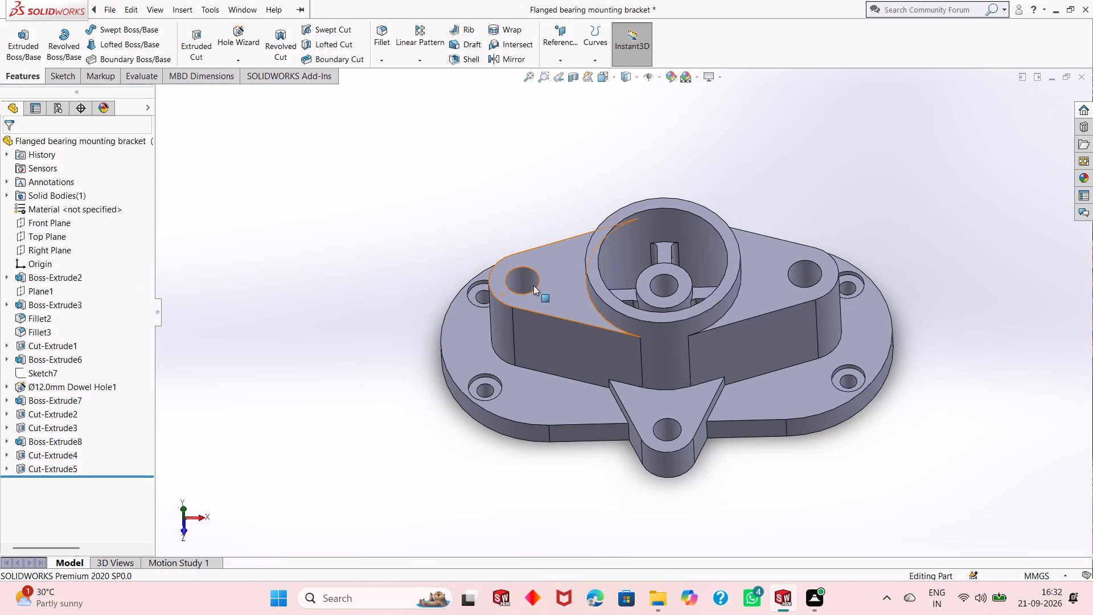
middle_drag(707, 334, 692, 309)
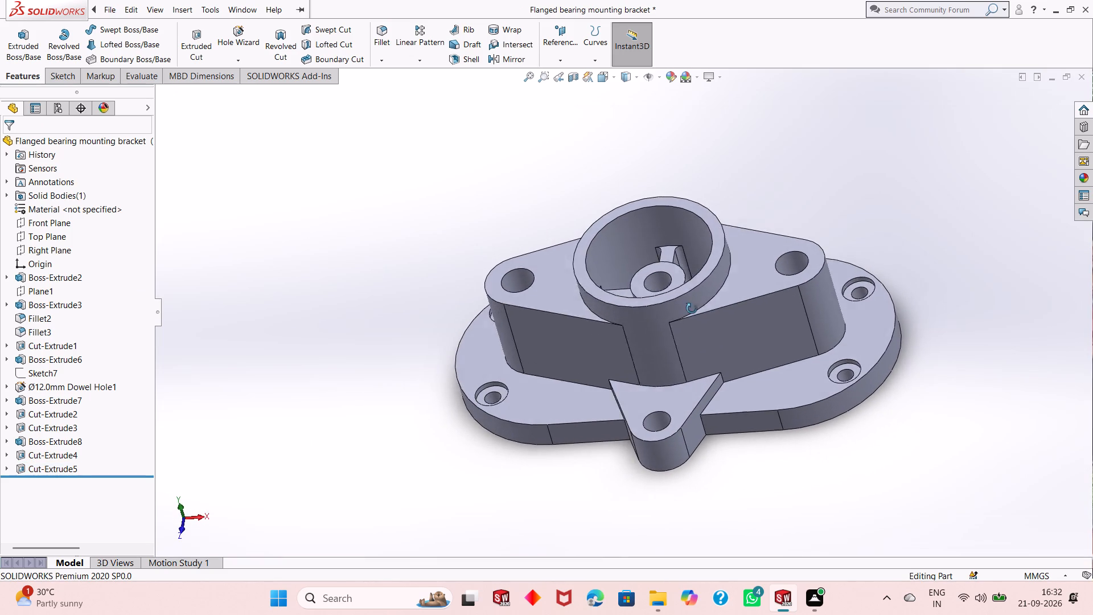
middle_drag(692, 309, 694, 298)
scroll(659, 362, up, 2)
scroll(717, 301, down, 4)
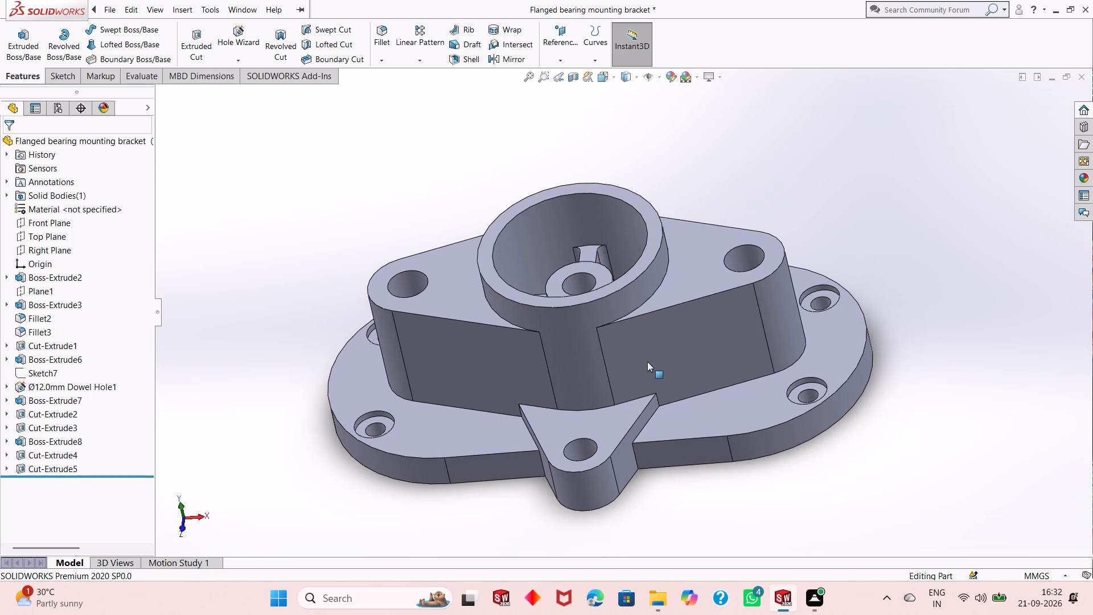
middle_drag(647, 362, 652, 350)
scroll(647, 362, up, 3)
scroll(652, 347, down, 2)
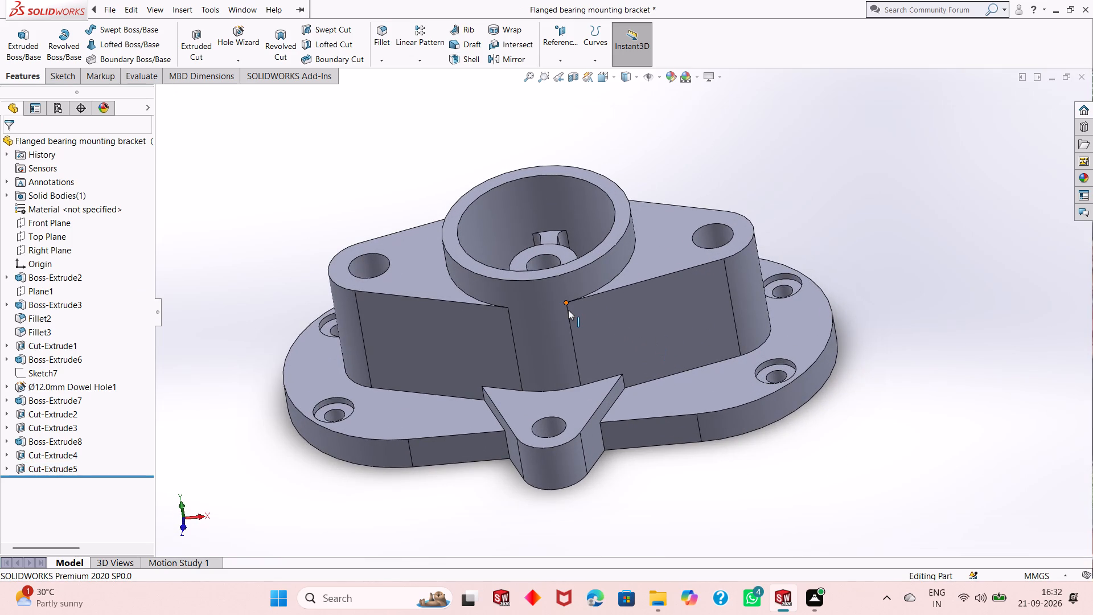
middle_drag(644, 315, 609, 321)
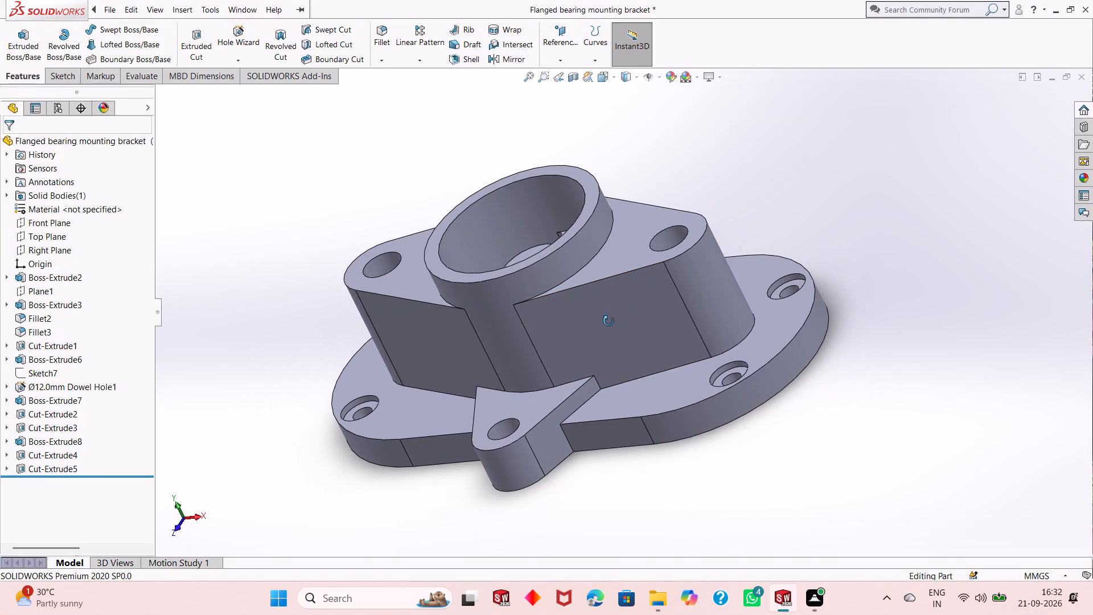
middle_drag(609, 321, 609, 323)
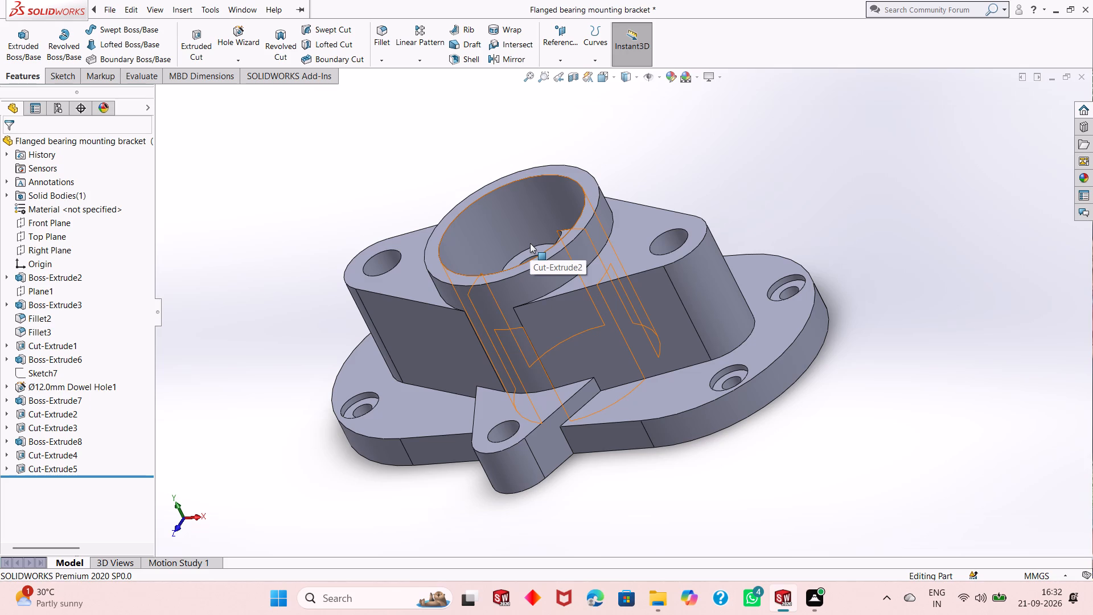
middle_drag(638, 330, 651, 316)
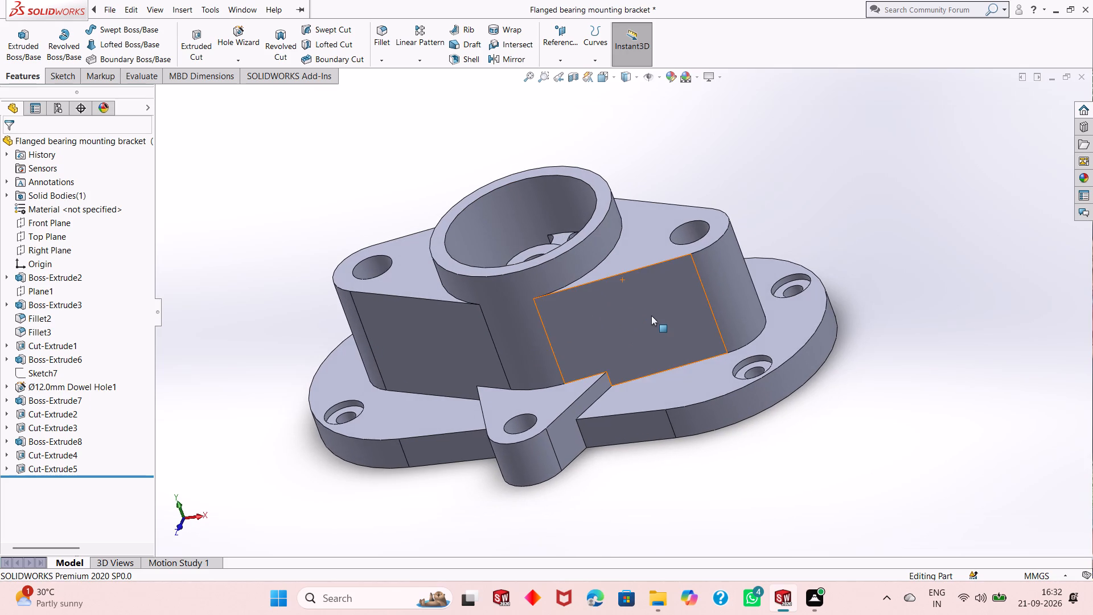
middle_drag(763, 264, 763, 282)
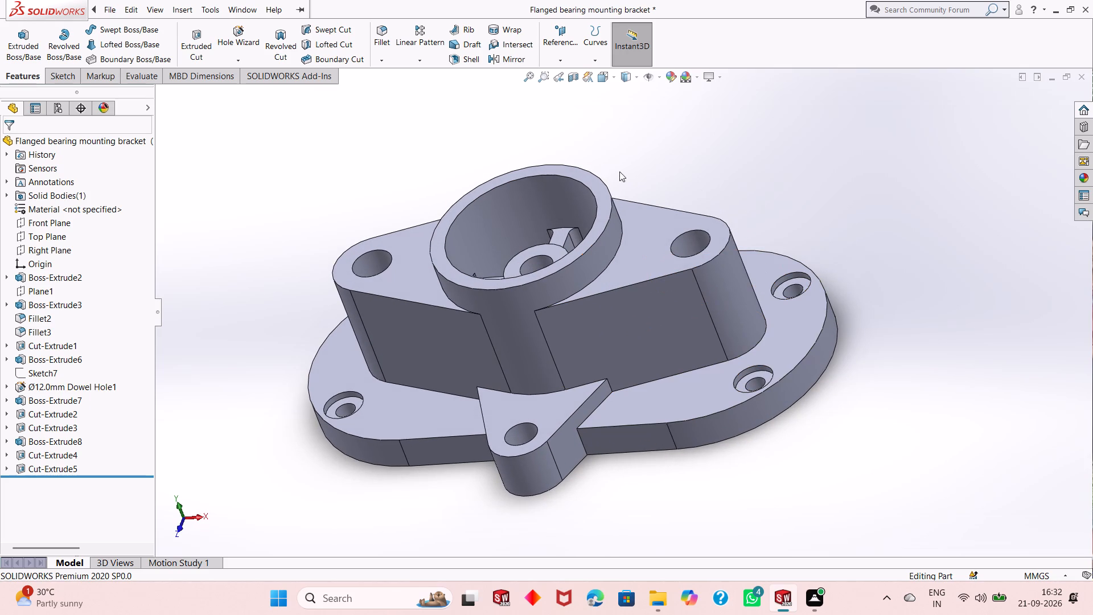
Create a reference plane offset 0 mm from the Front Plane.
click(576, 56)
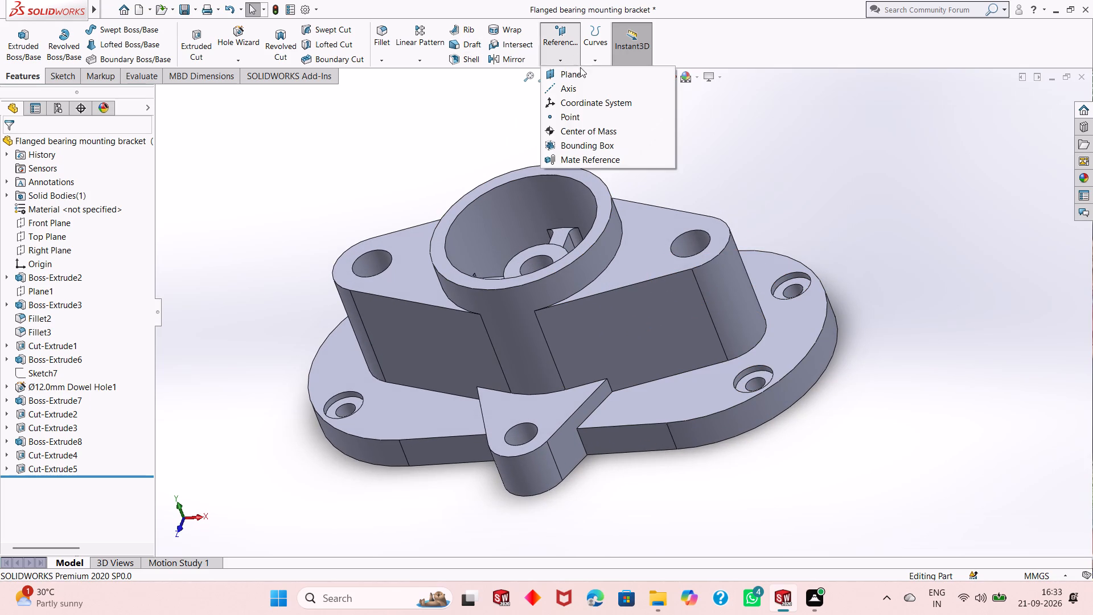
click(584, 75)
click(198, 95)
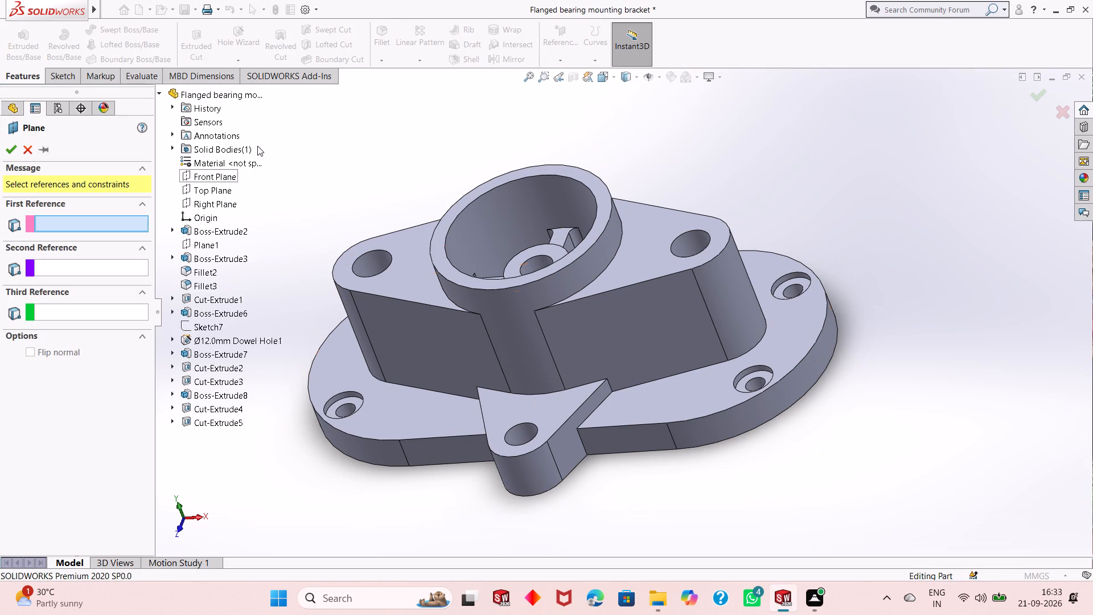
click(224, 175)
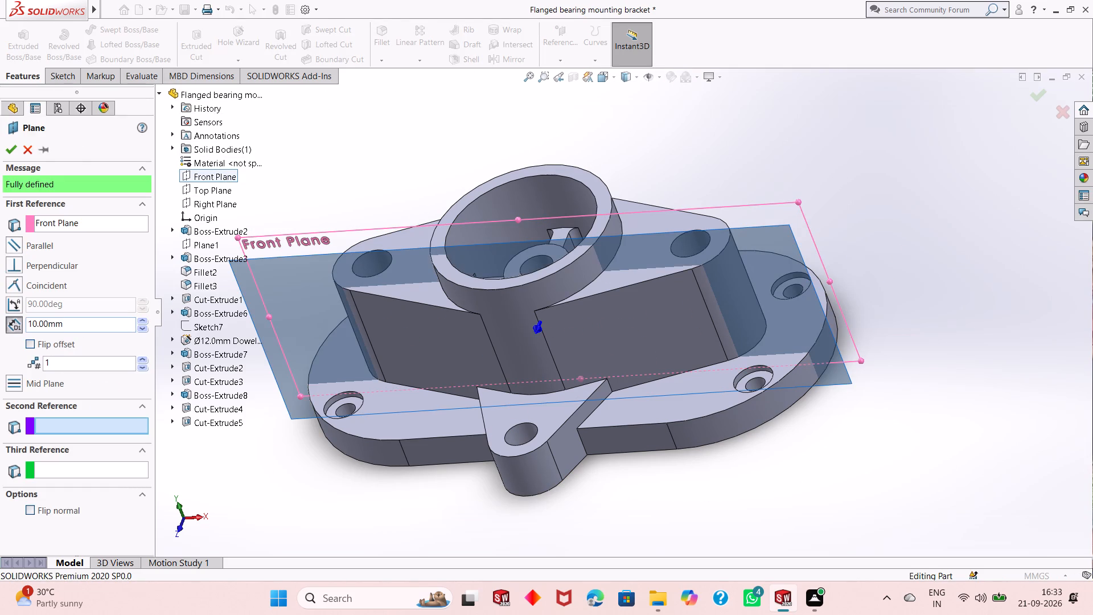
double_click(79, 321)
key(0)
key(Return)
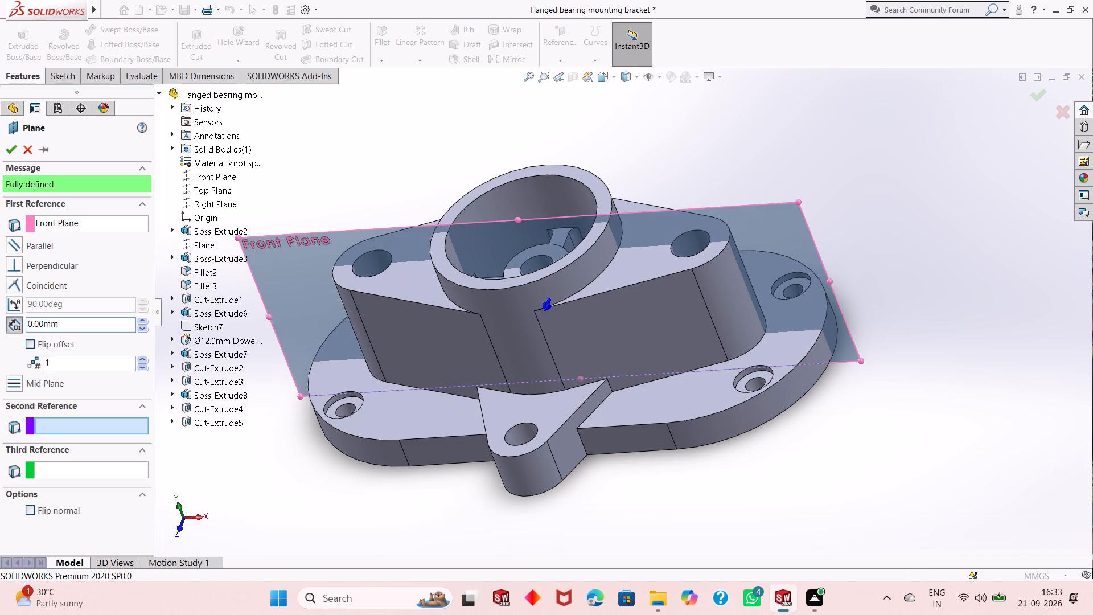
click(7, 150)
key(Escape)
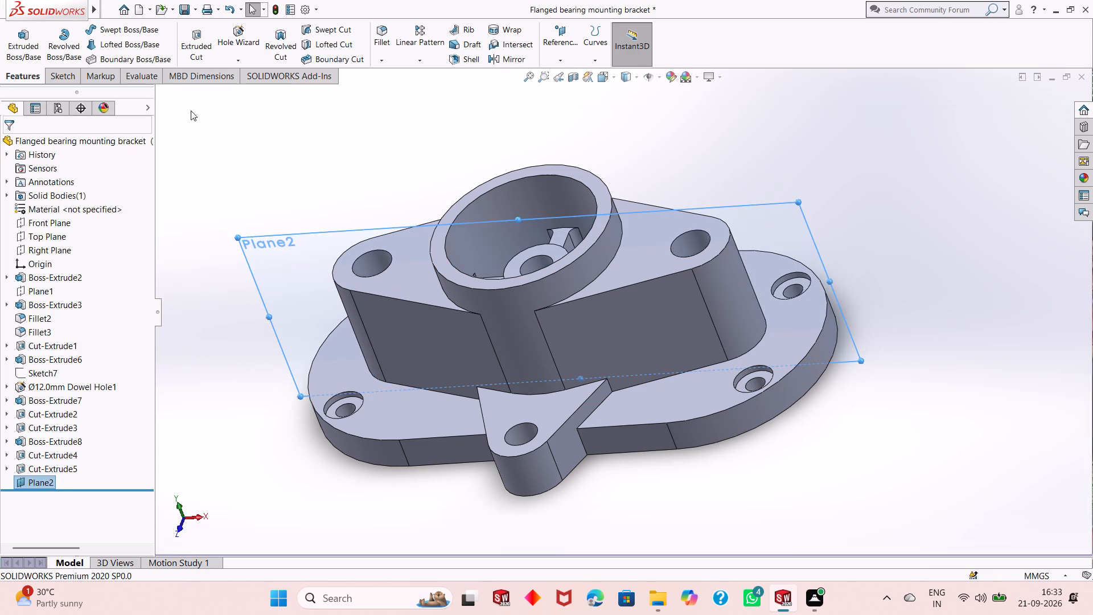
Start a sketch on the new reference plane and view it face-on.
click(806, 226)
click(854, 191)
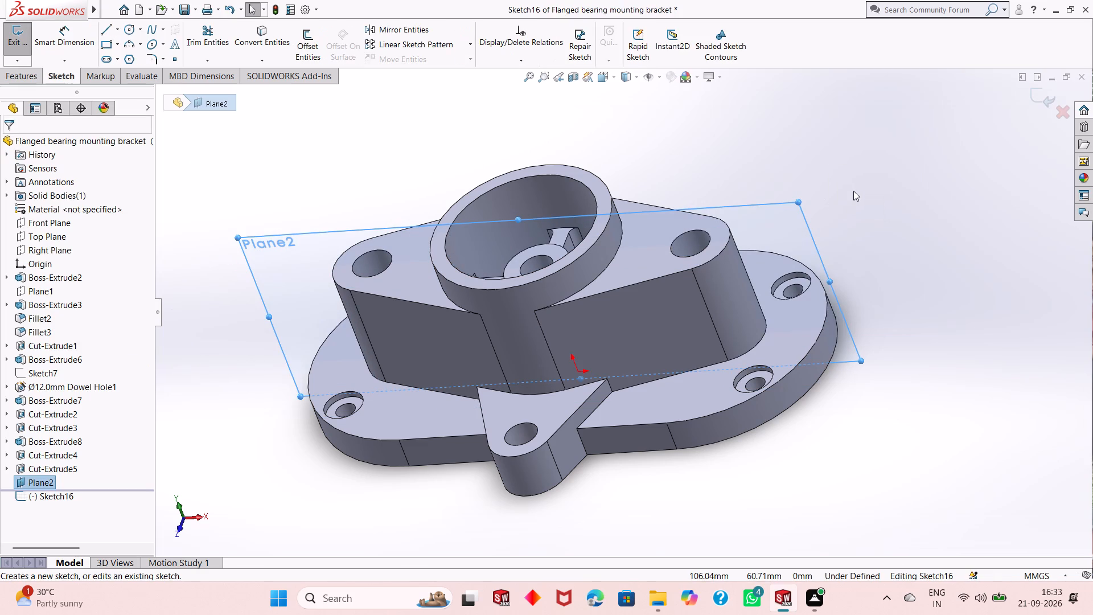
key(ctrl+8)
key(Escape)
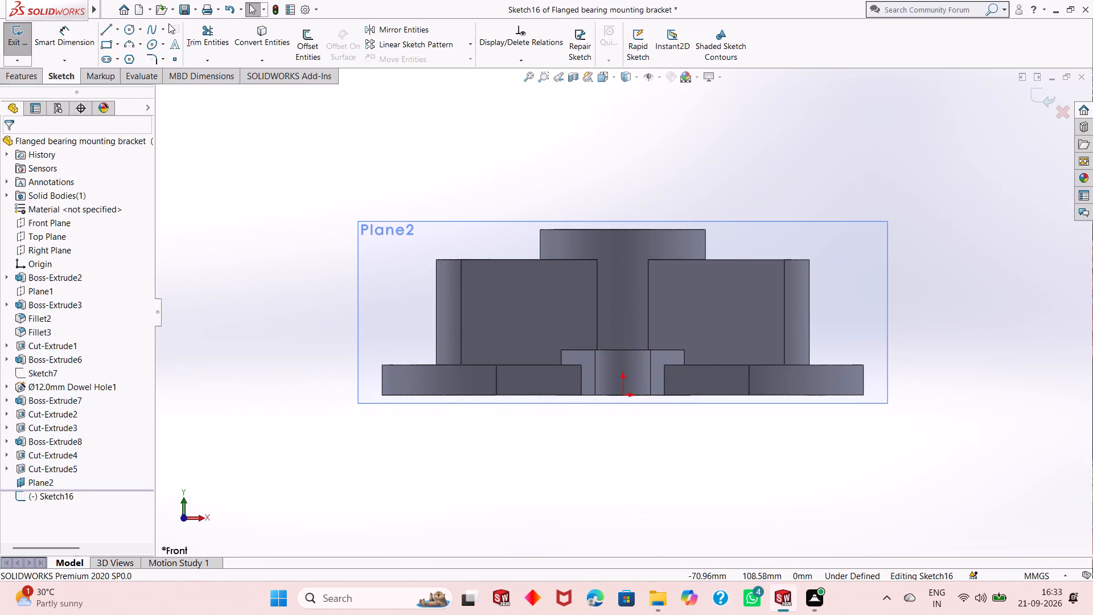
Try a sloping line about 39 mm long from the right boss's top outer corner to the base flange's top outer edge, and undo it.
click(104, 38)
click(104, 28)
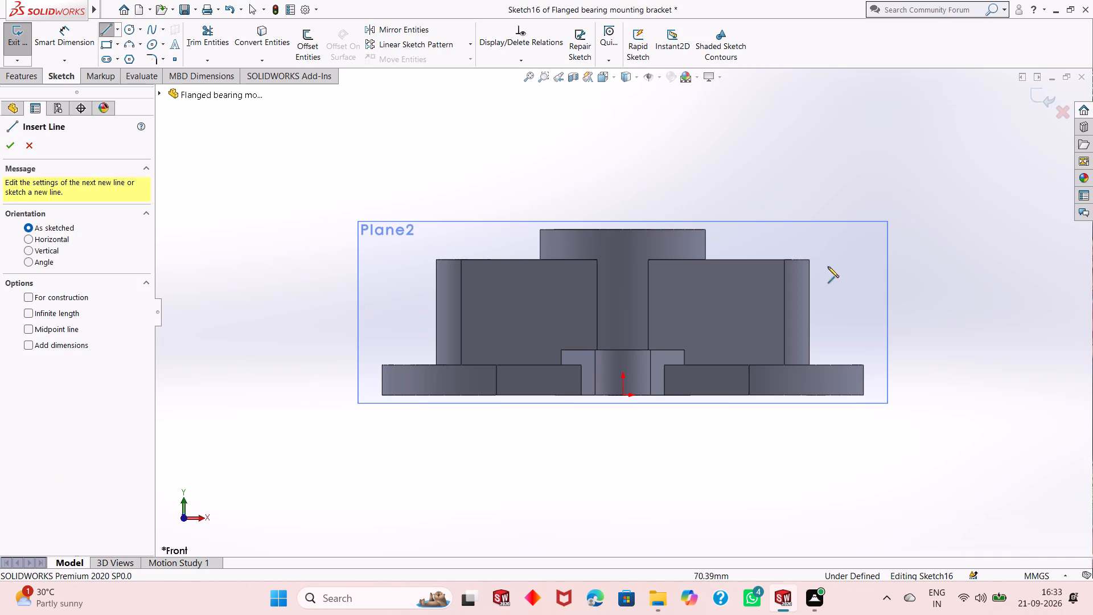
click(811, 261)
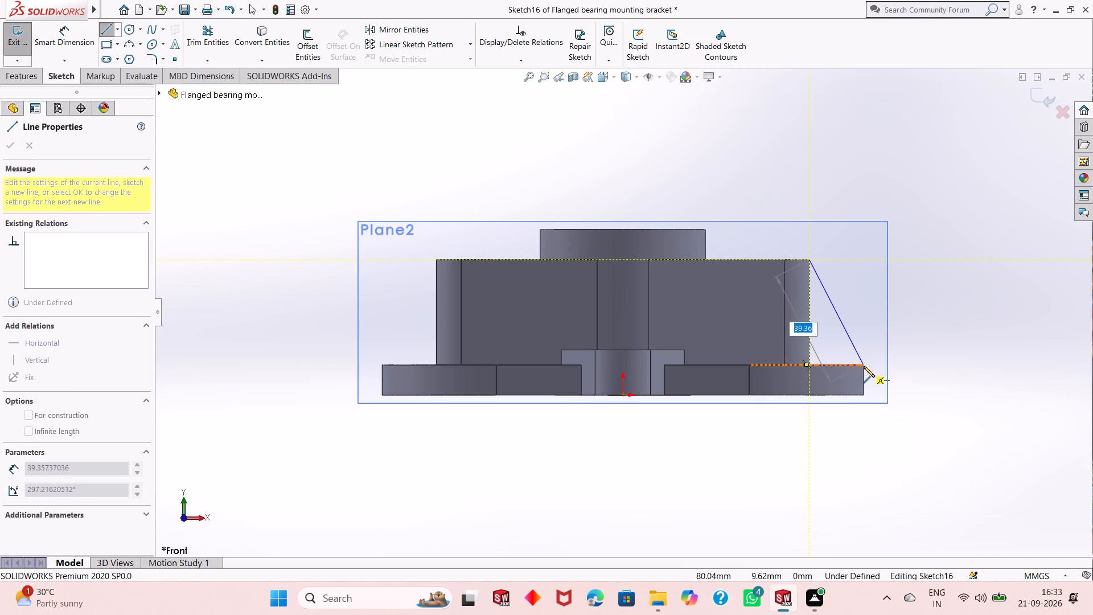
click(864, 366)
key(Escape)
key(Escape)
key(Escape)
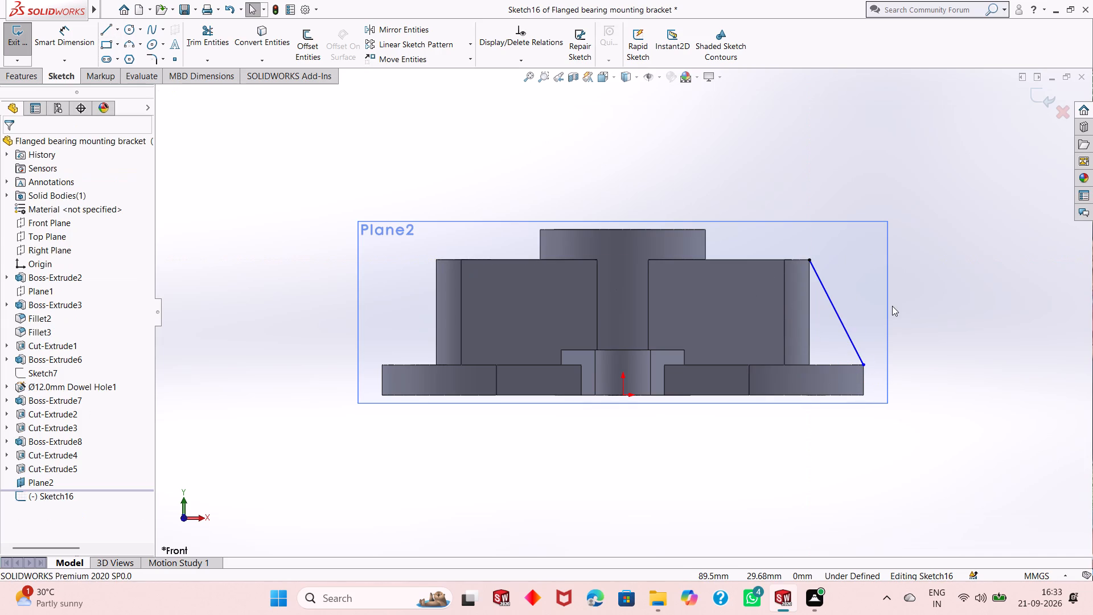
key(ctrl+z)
Sketch a sloping line about 39 mm long from the right boss's top outer corner to the base flange's top outer corner.
key(l)
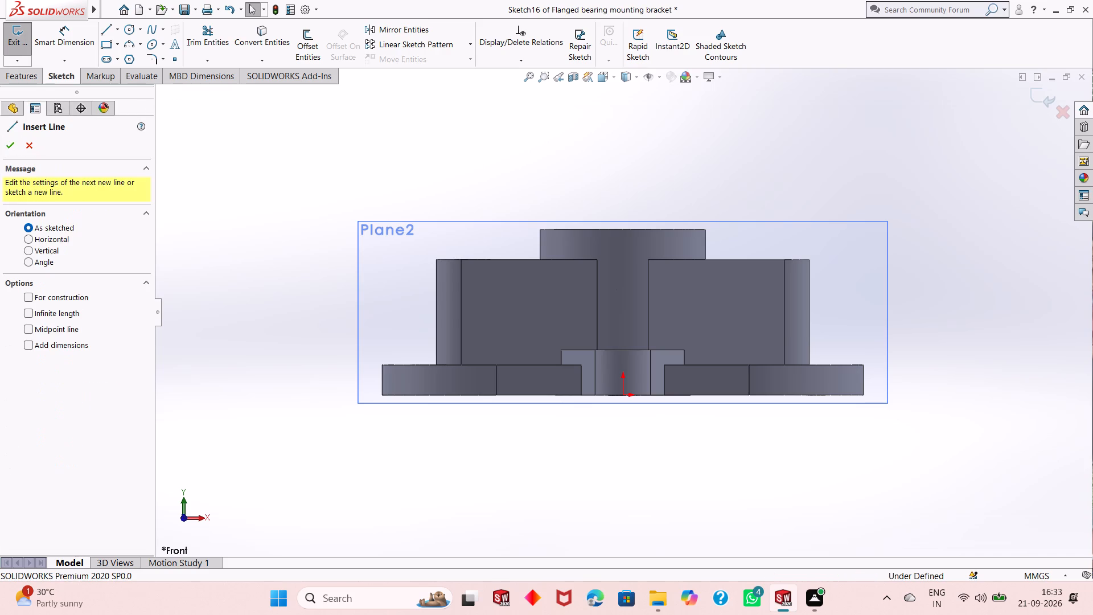
click(810, 260)
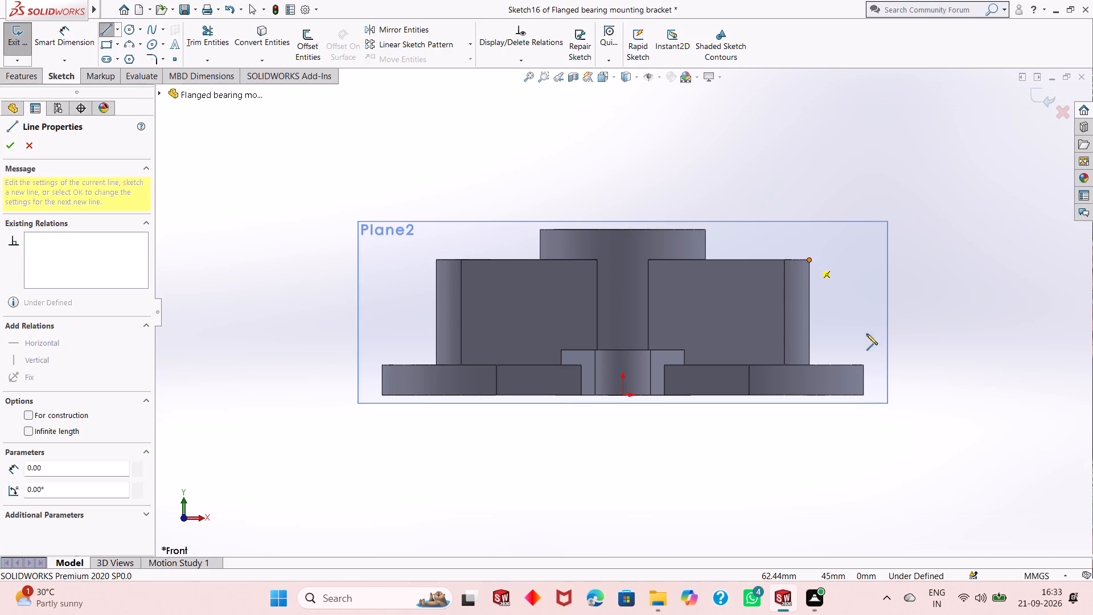
click(865, 364)
key(Escape)
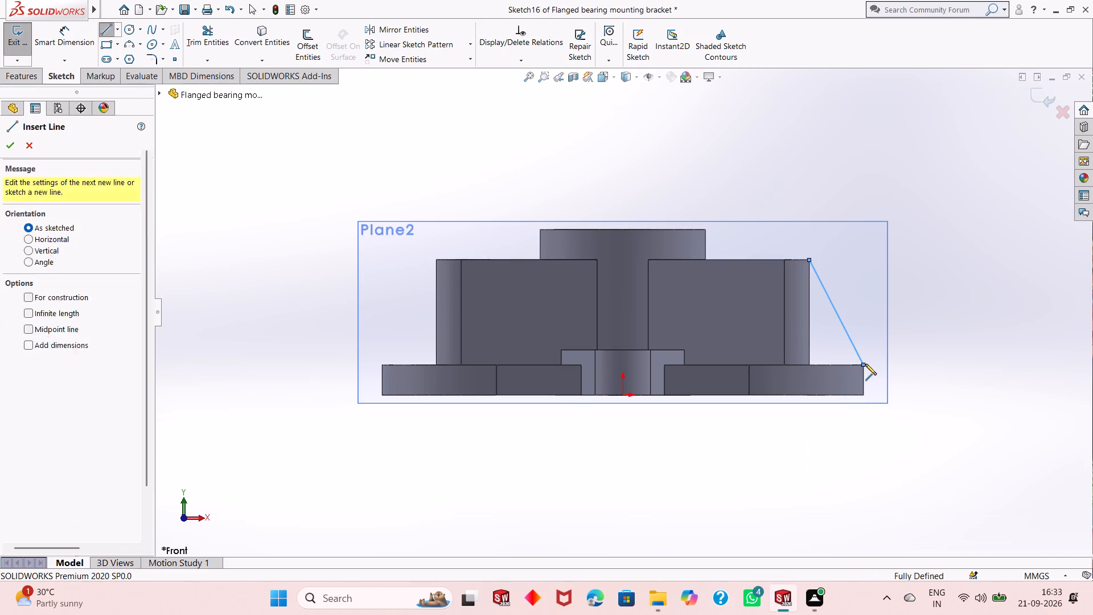
Try to create a Rib from the sloping line, 8 mm thick on both sides, extruded parallel to the sketch.
click(17, 73)
click(455, 26)
middle_drag(814, 309, 795, 320)
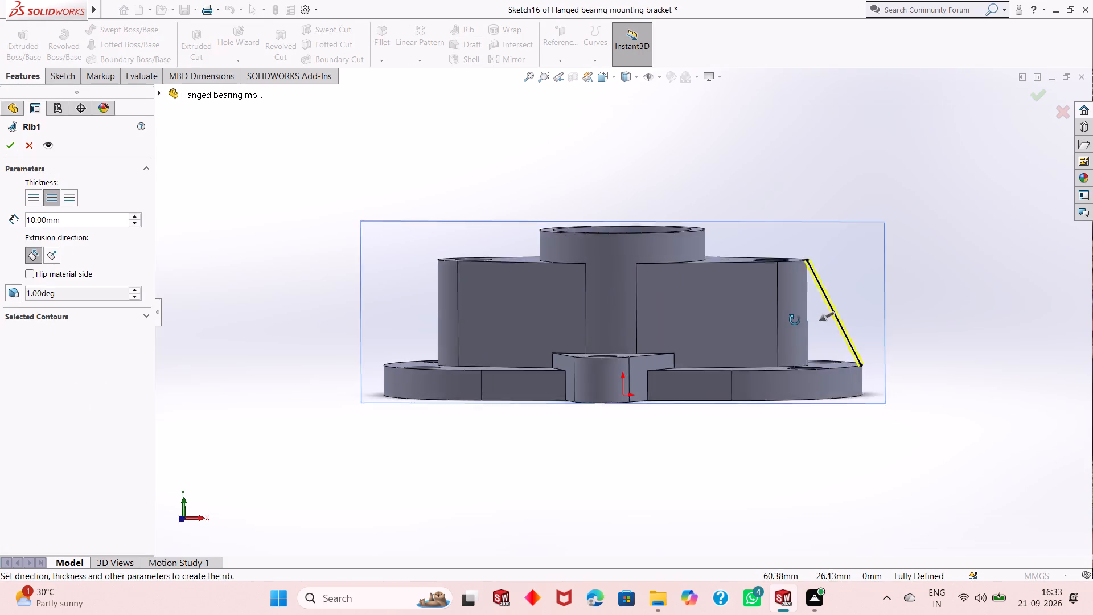
middle_drag(795, 320, 760, 345)
scroll(760, 345, up, 1)
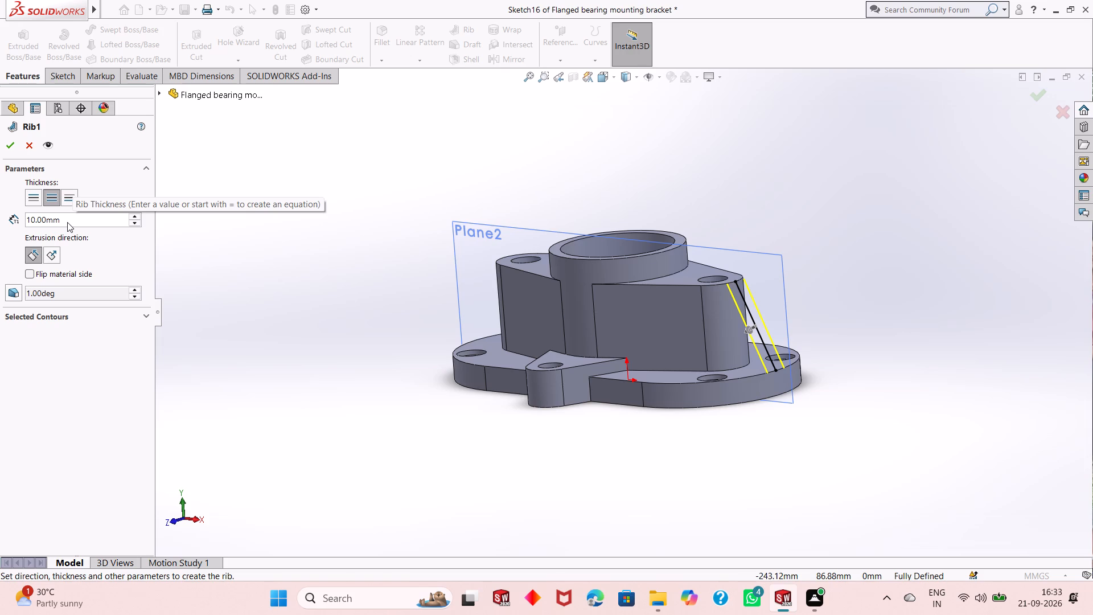
triple_click(67, 222)
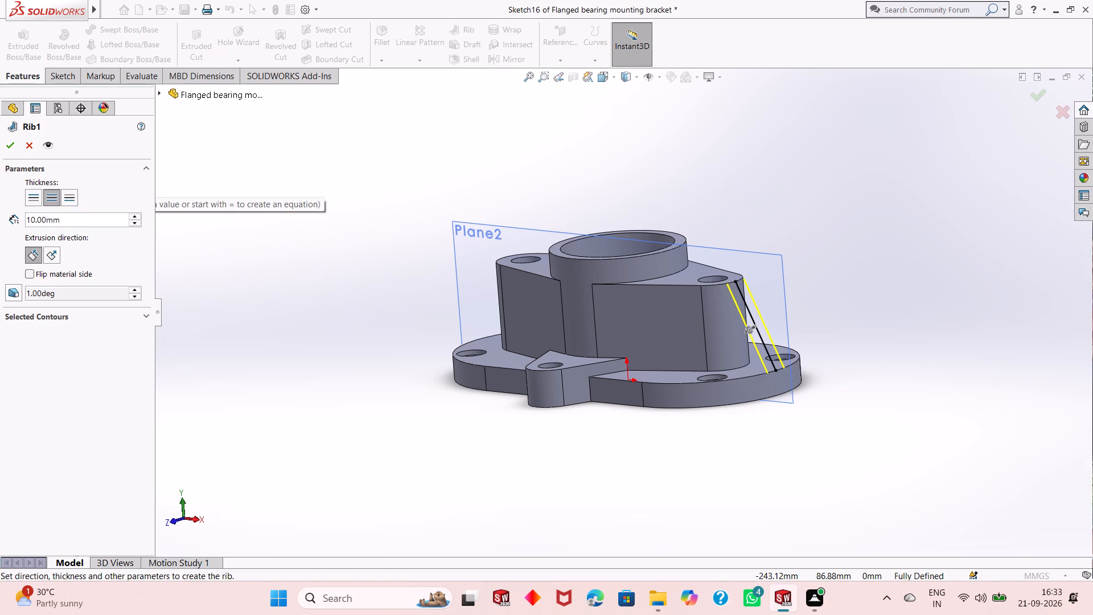
double_click(67, 222)
key(8)
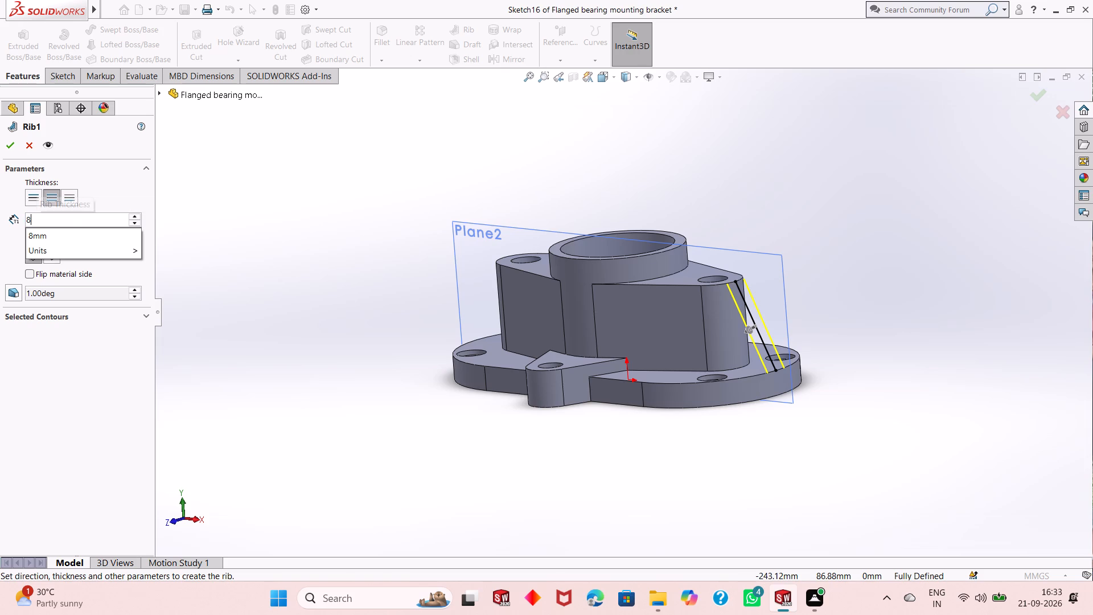
key(Return)
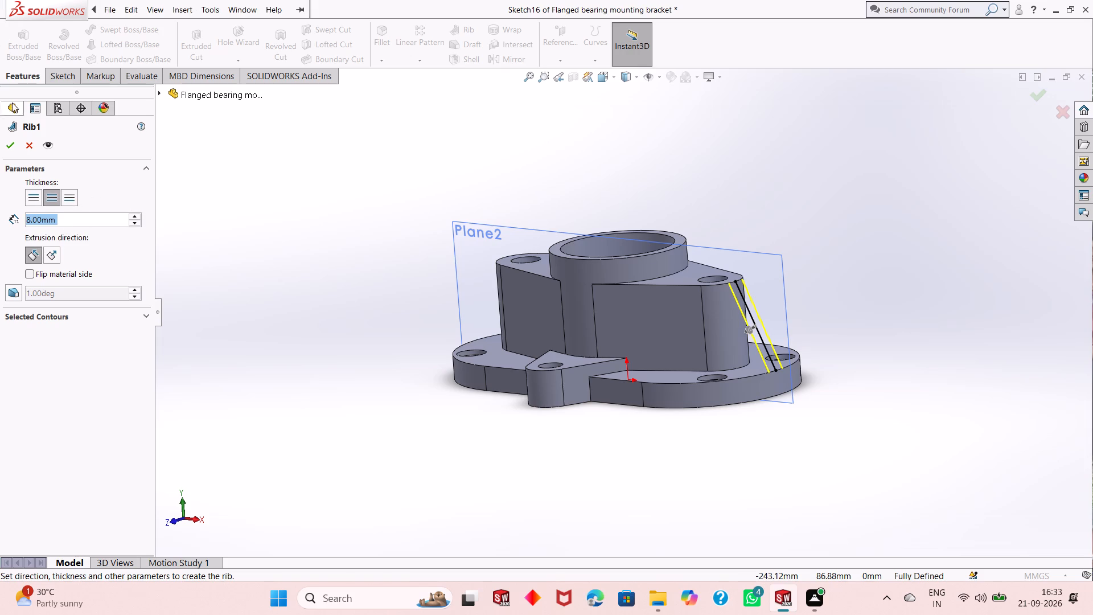
click(6, 153)
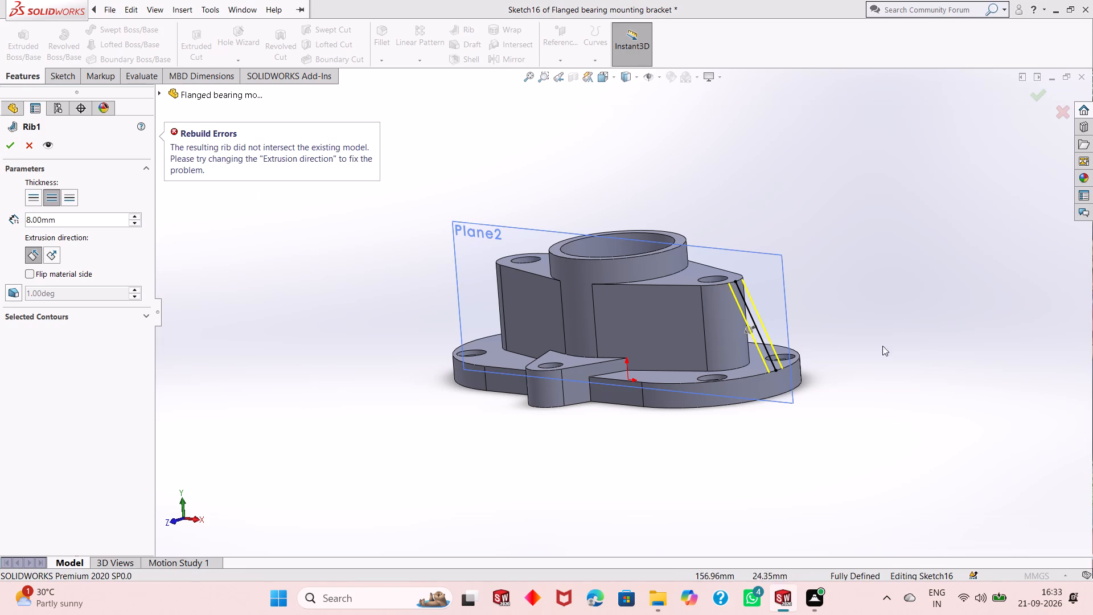
Examine where the rib preview and its sketch line meet the right boss and the base flange.
middle_drag(775, 337, 778, 350)
scroll(779, 322, down, 5)
middle_drag(721, 334, 698, 336)
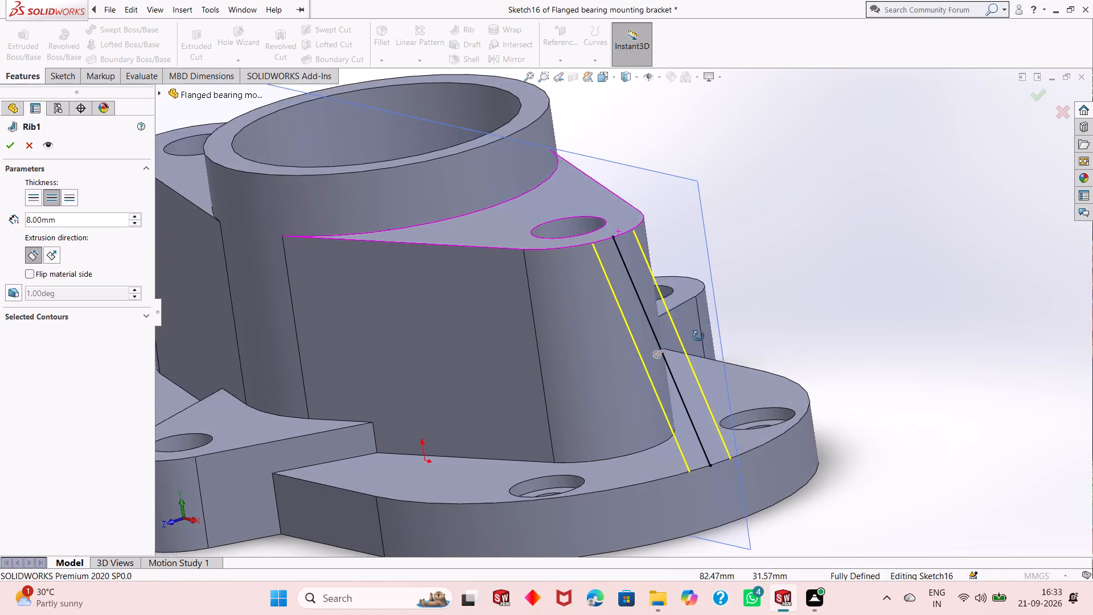
middle_drag(698, 336, 679, 342)
scroll(639, 268, down, 5)
scroll(616, 296, up, 5)
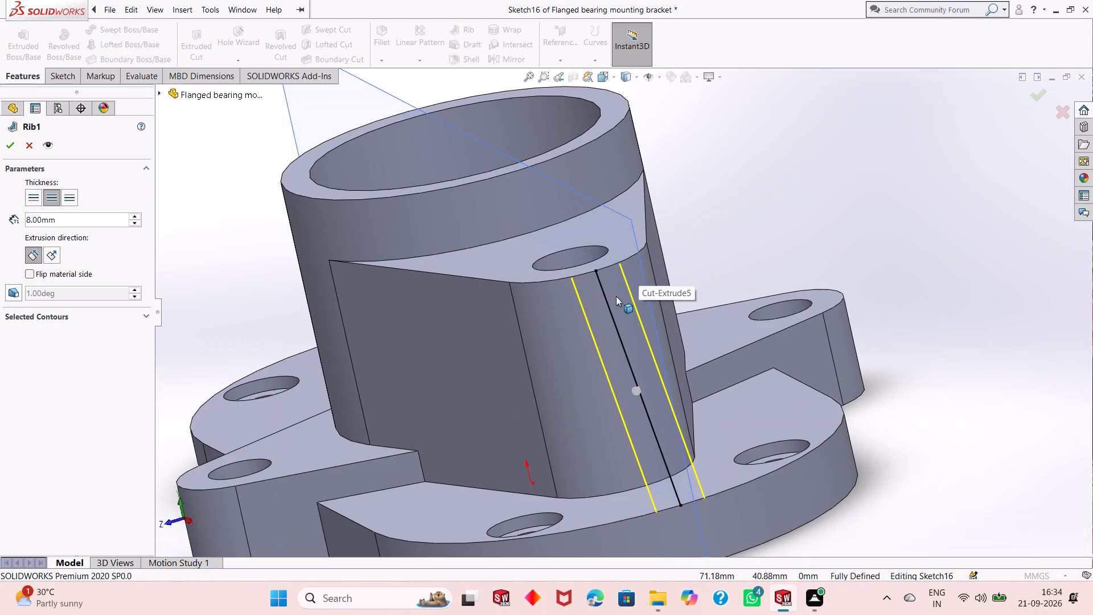
middle_drag(618, 346, 630, 334)
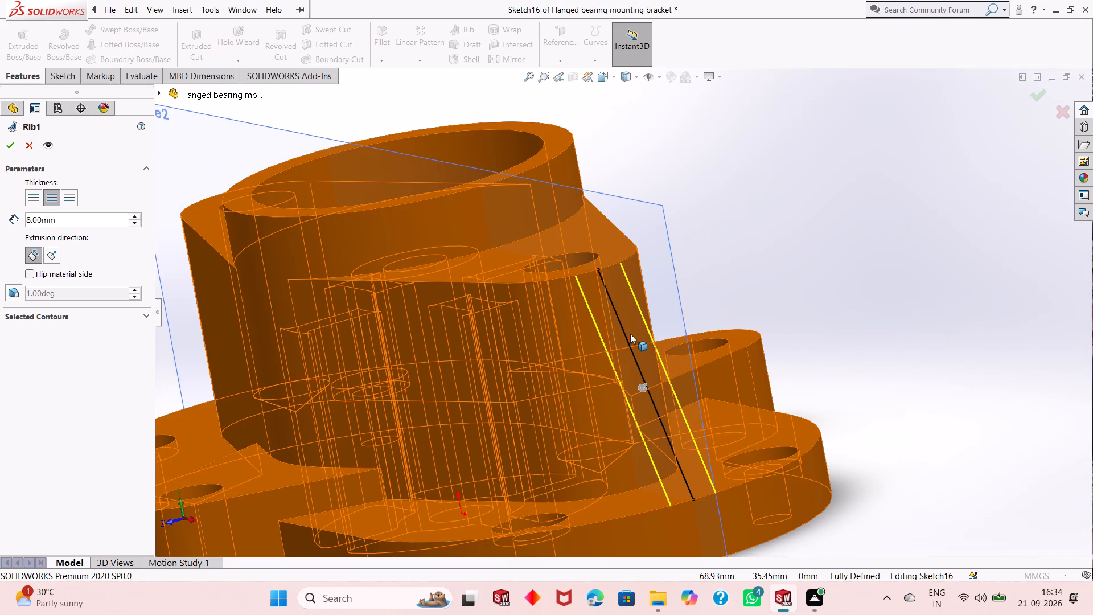
scroll(630, 334, up, 2)
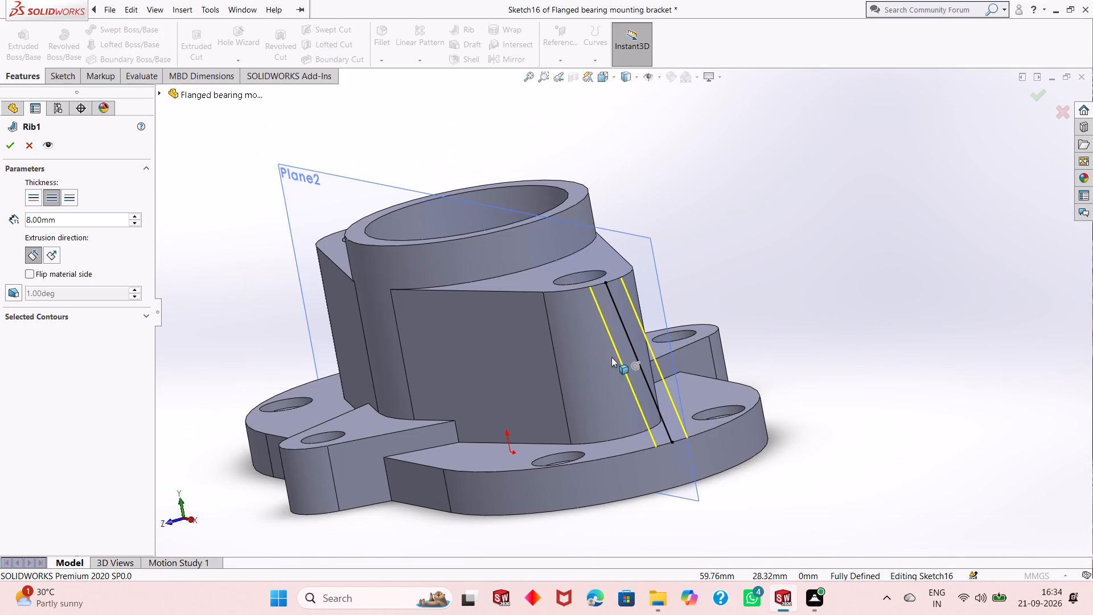
scroll(588, 368, up, 2)
middle_drag(591, 368, 610, 366)
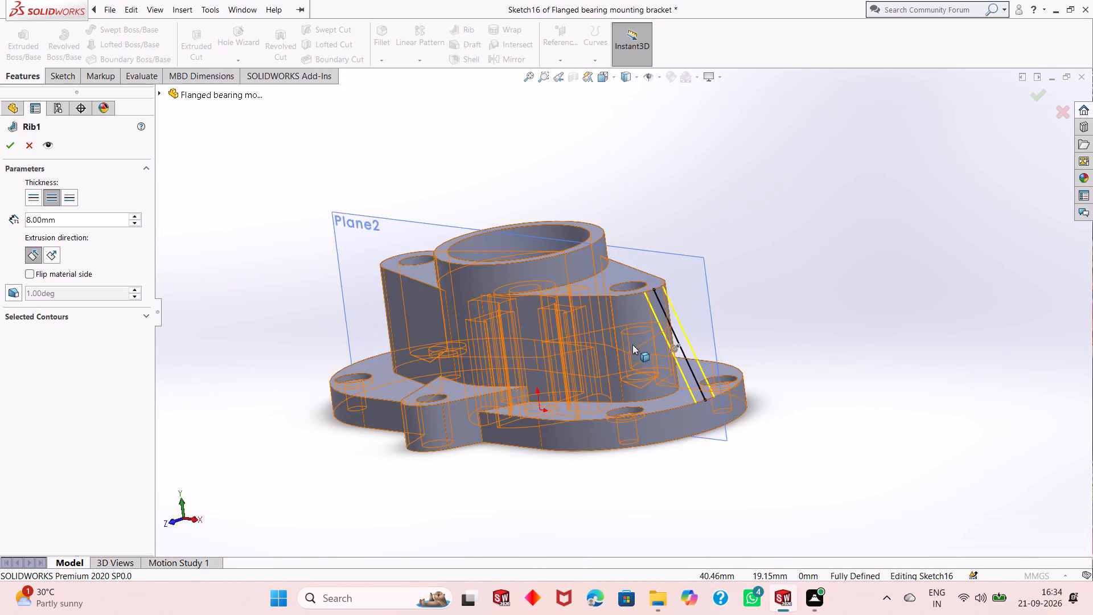
scroll(663, 297, down, 4)
middle_drag(670, 386, 749, 358)
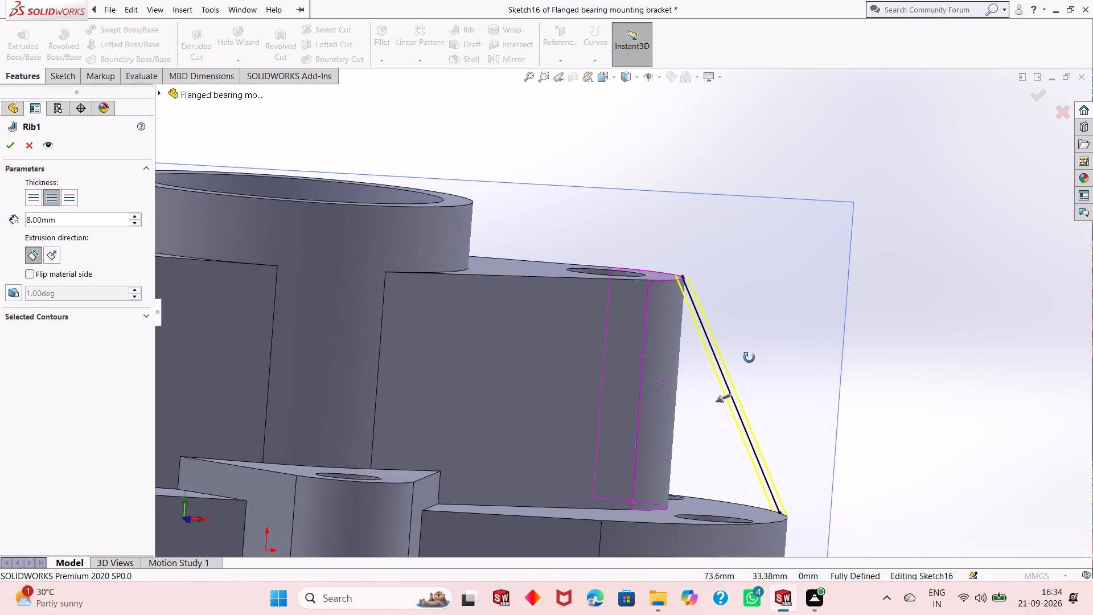
middle_drag(749, 358, 724, 362)
middle_drag(693, 254, 695, 287)
middle_drag(676, 281, 659, 282)
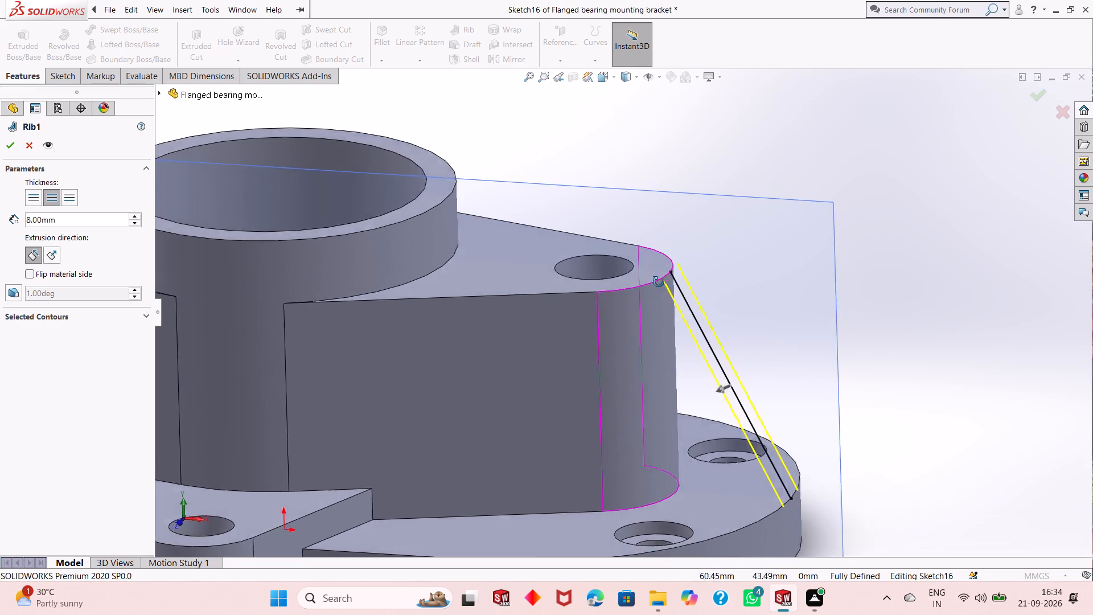
middle_drag(659, 282, 646, 289)
scroll(648, 286, down, 5)
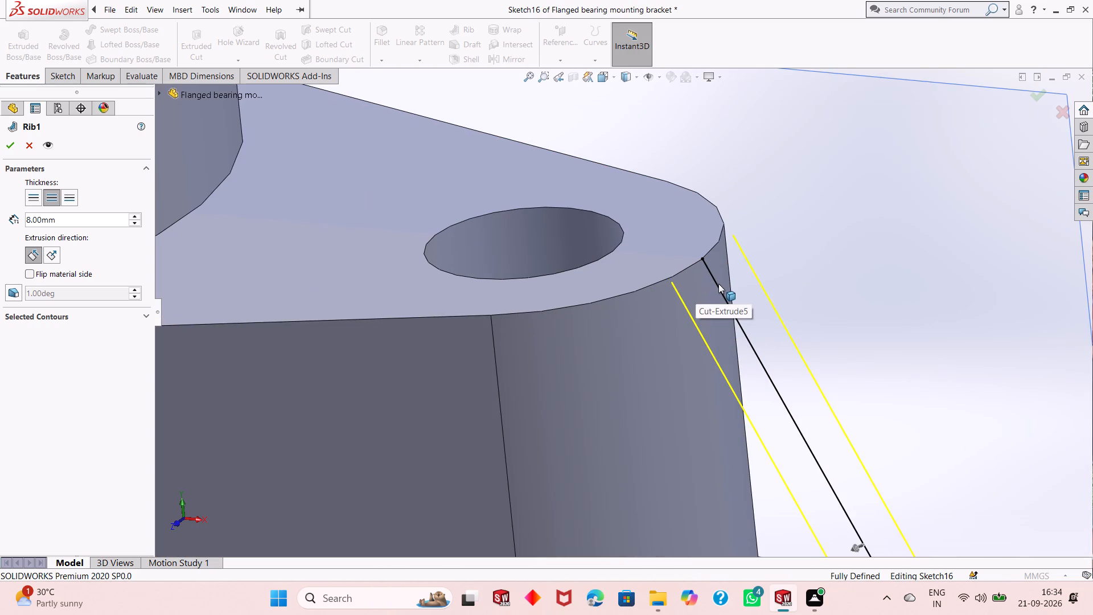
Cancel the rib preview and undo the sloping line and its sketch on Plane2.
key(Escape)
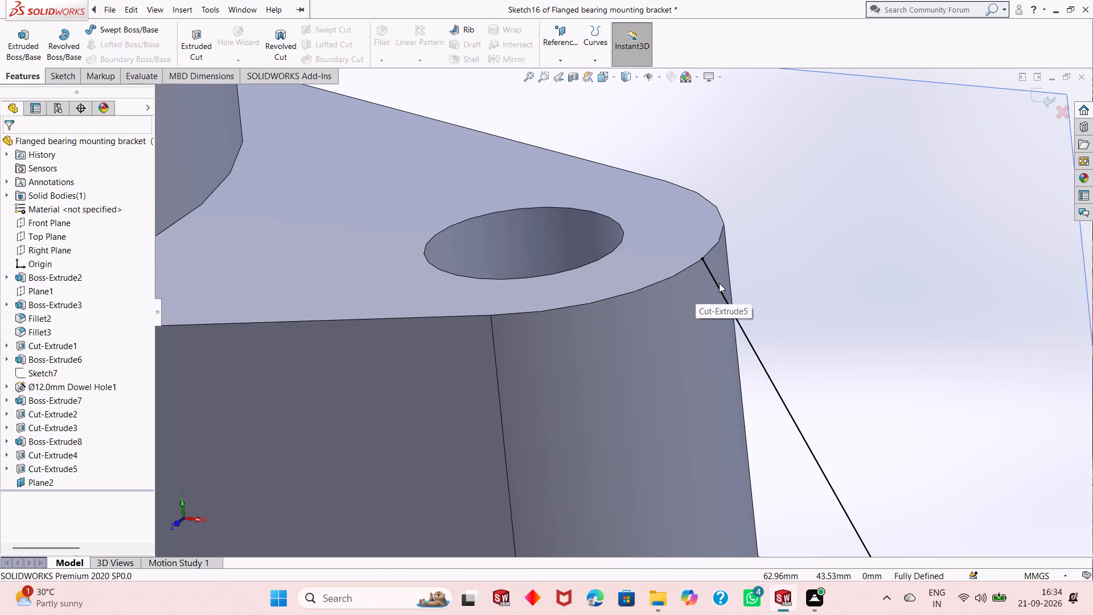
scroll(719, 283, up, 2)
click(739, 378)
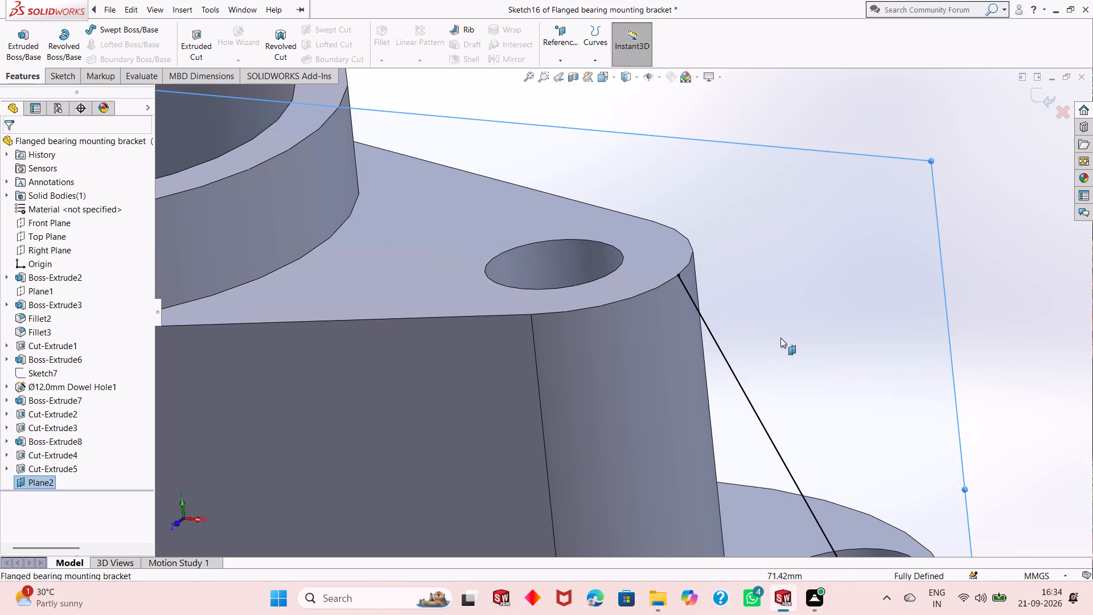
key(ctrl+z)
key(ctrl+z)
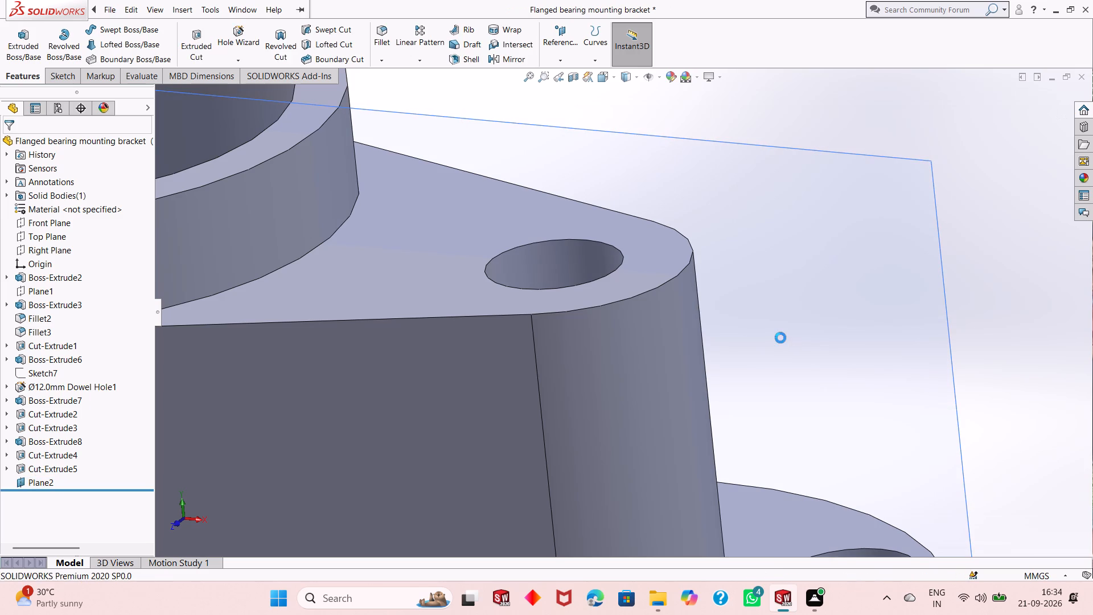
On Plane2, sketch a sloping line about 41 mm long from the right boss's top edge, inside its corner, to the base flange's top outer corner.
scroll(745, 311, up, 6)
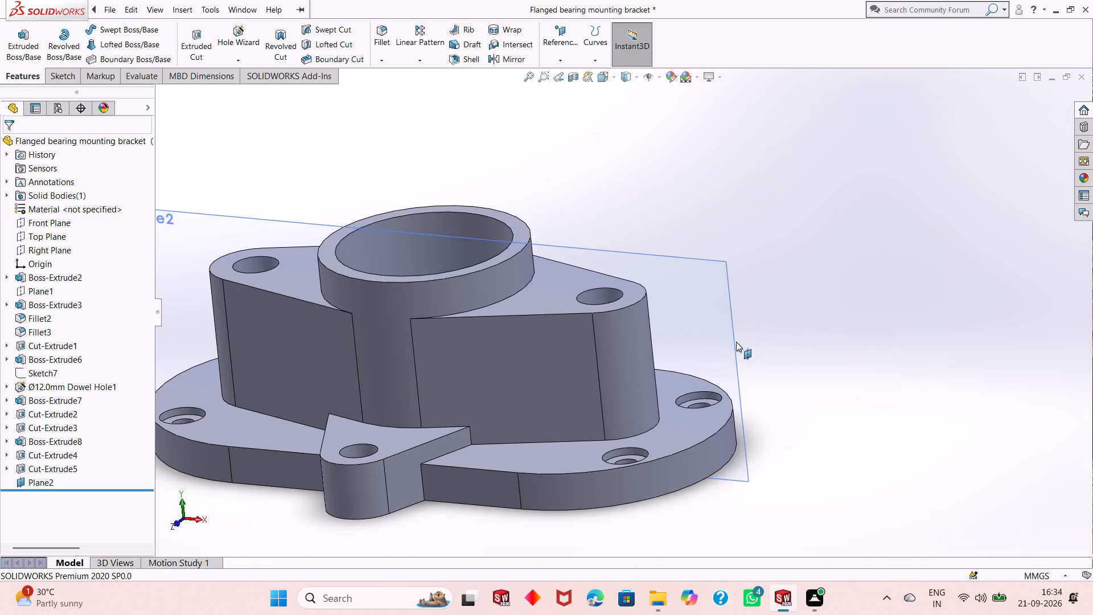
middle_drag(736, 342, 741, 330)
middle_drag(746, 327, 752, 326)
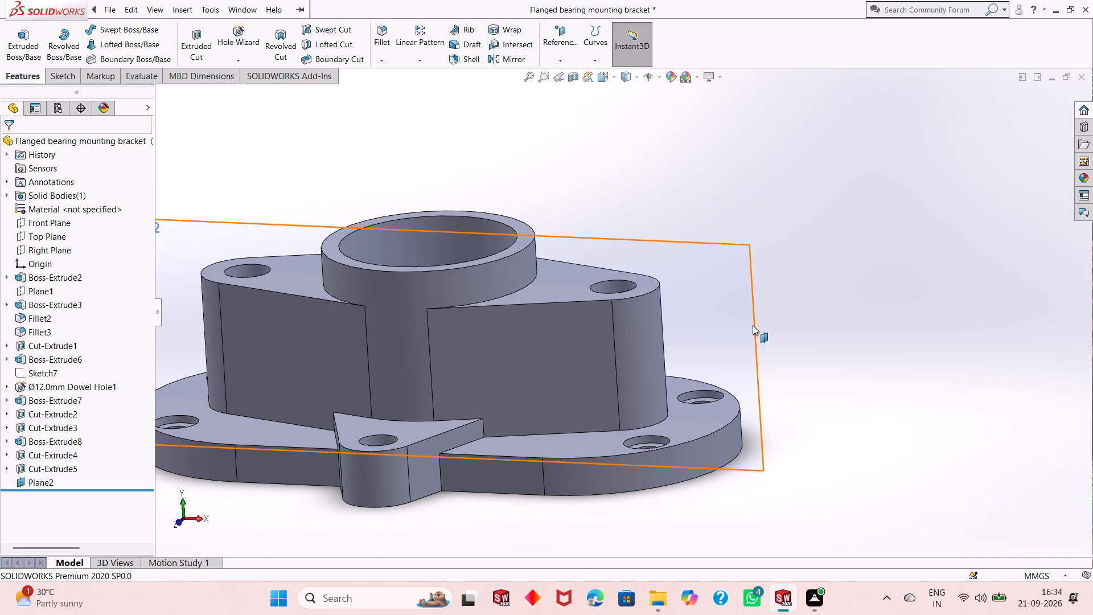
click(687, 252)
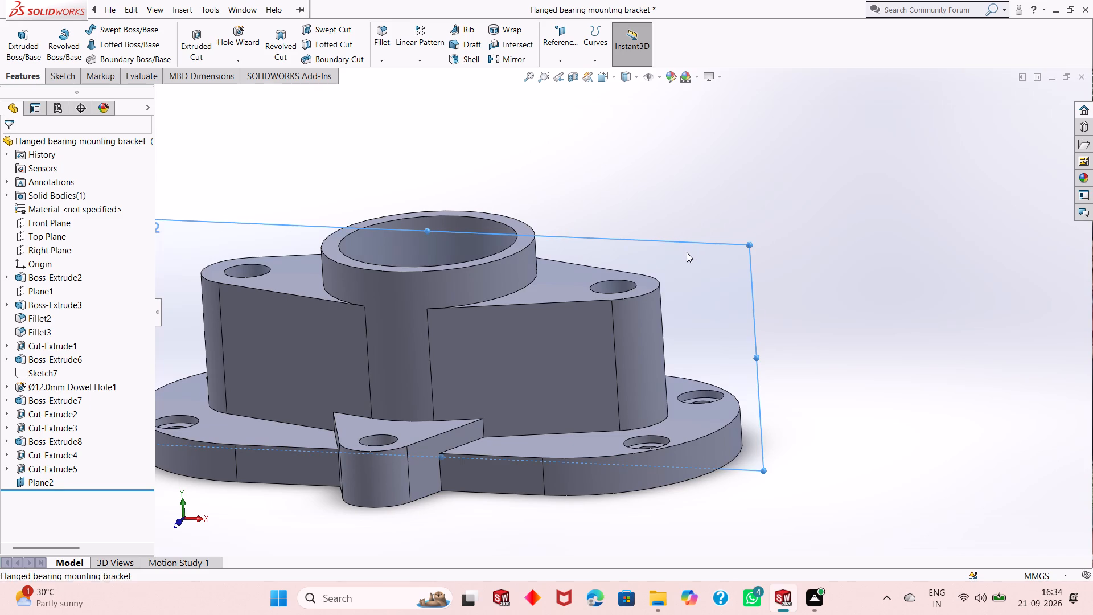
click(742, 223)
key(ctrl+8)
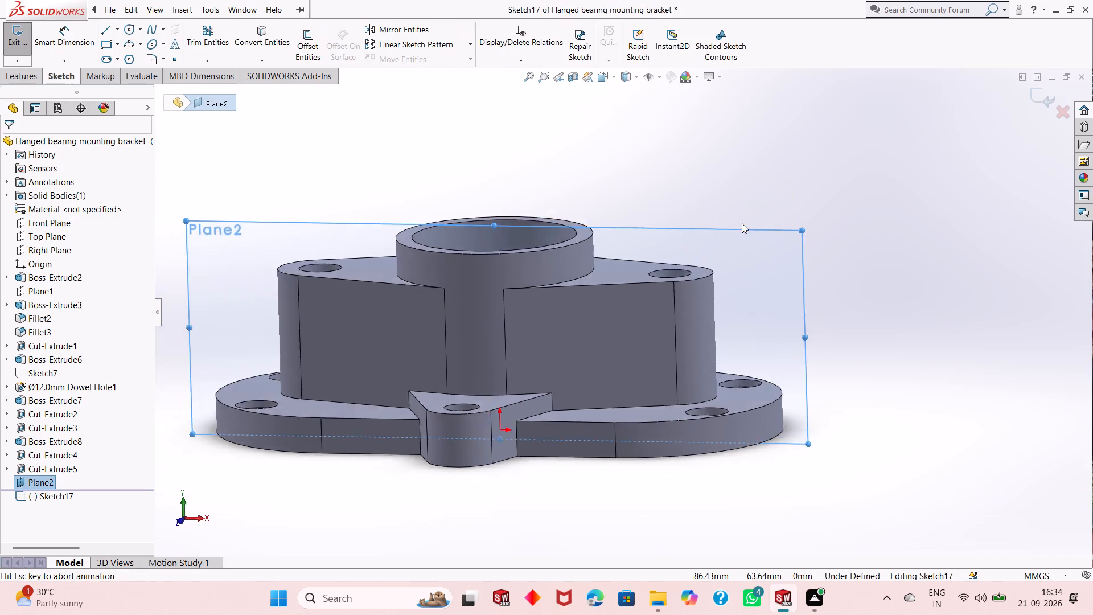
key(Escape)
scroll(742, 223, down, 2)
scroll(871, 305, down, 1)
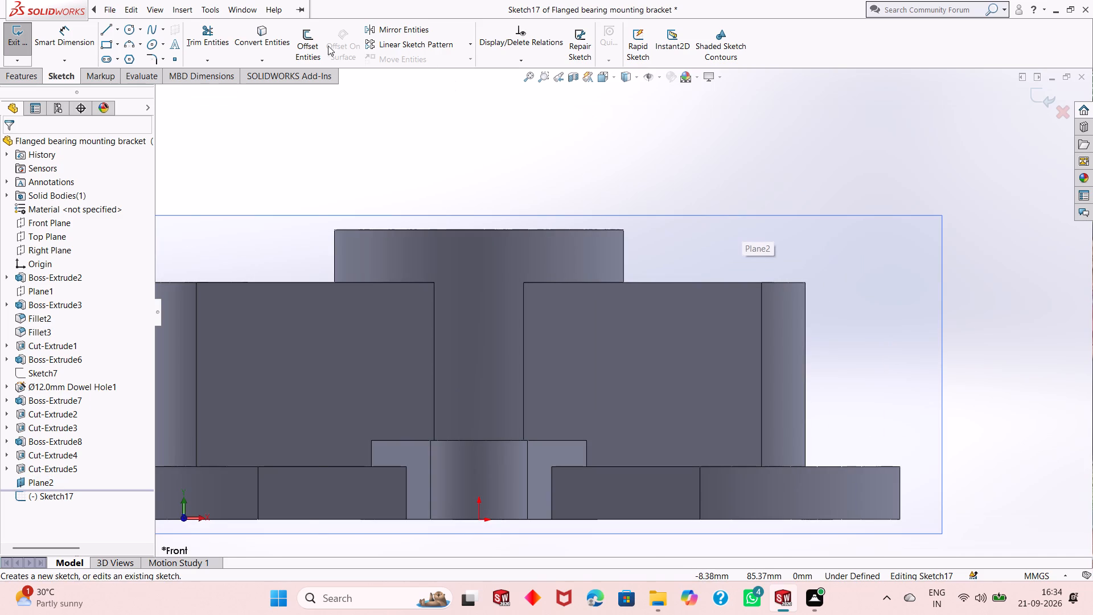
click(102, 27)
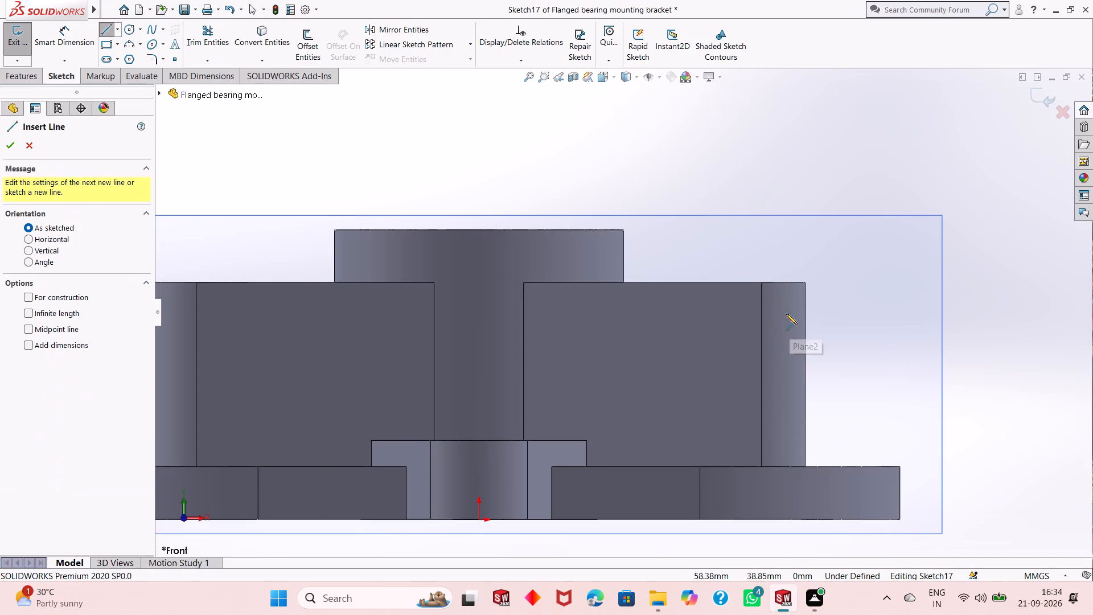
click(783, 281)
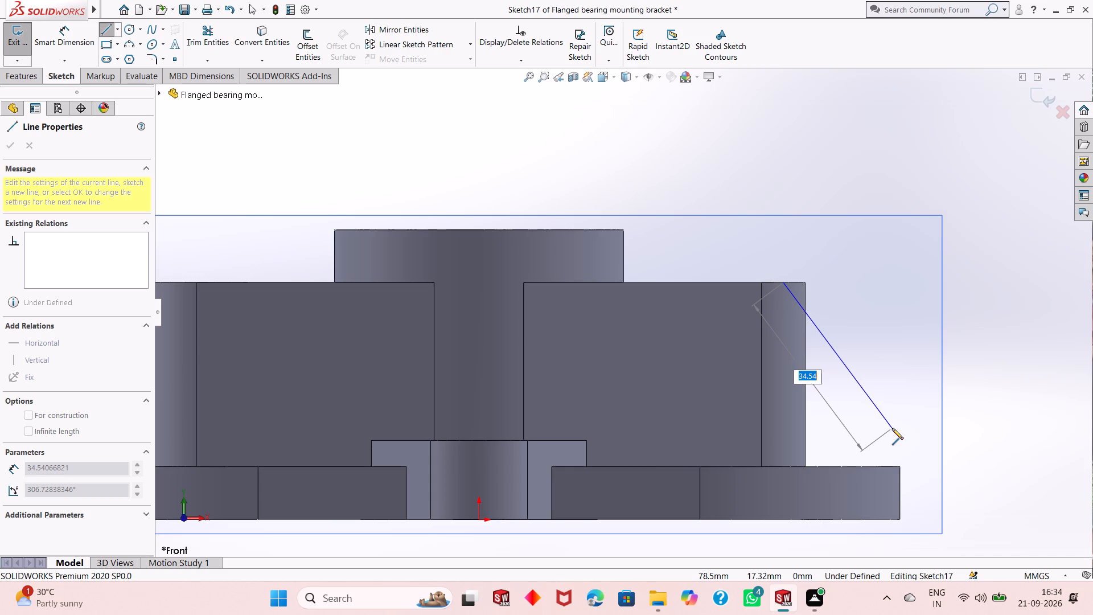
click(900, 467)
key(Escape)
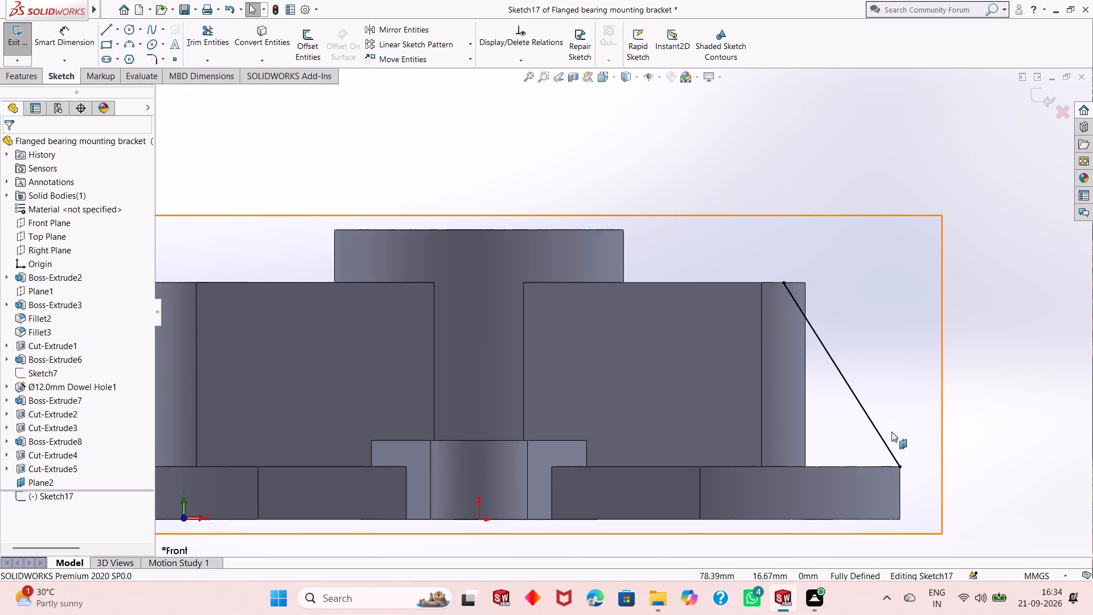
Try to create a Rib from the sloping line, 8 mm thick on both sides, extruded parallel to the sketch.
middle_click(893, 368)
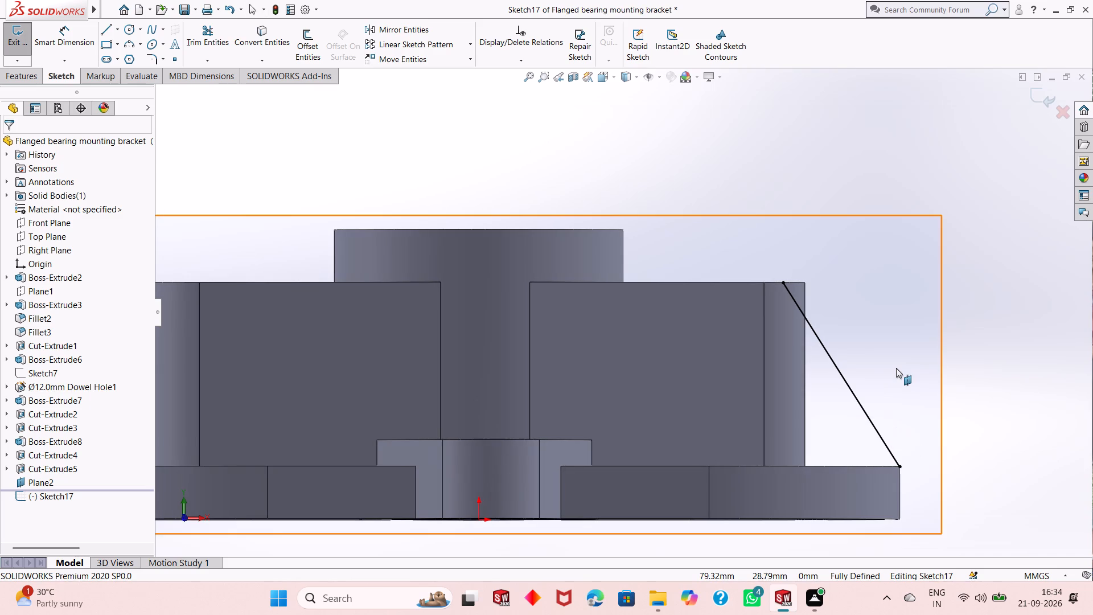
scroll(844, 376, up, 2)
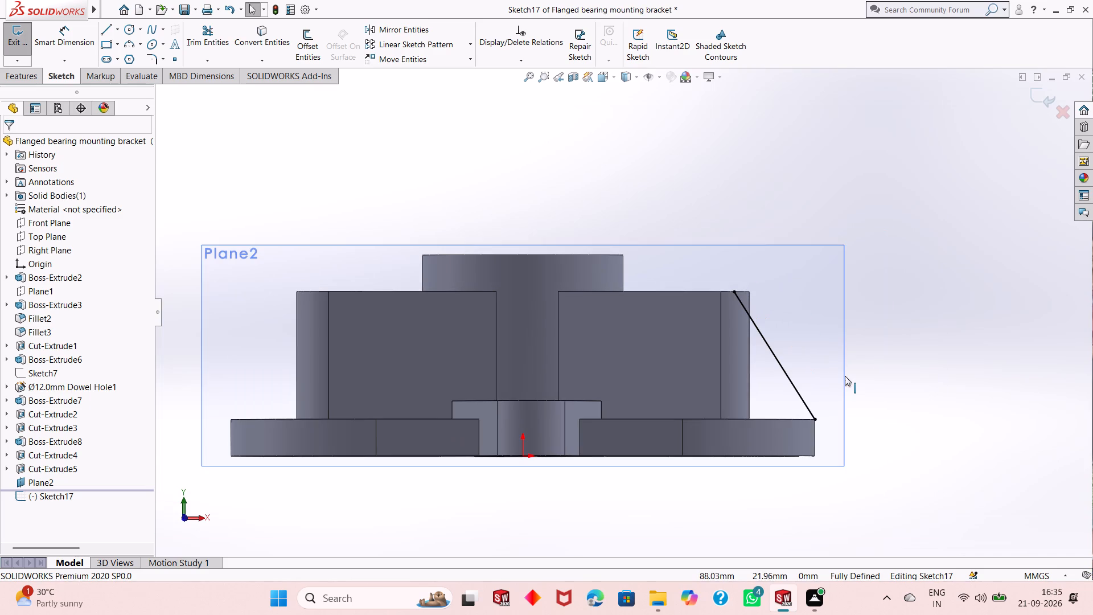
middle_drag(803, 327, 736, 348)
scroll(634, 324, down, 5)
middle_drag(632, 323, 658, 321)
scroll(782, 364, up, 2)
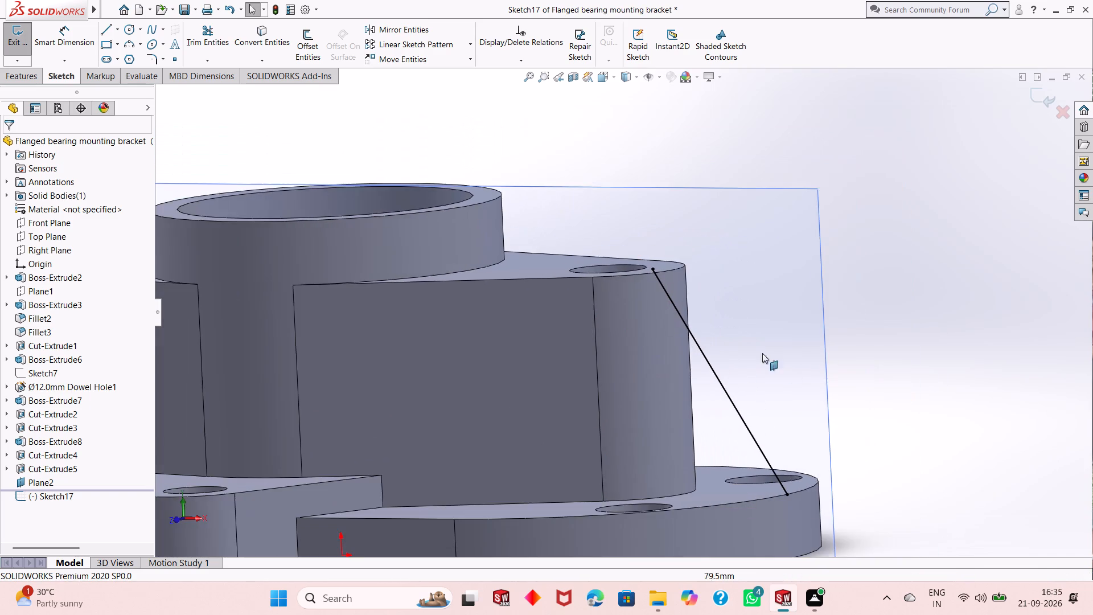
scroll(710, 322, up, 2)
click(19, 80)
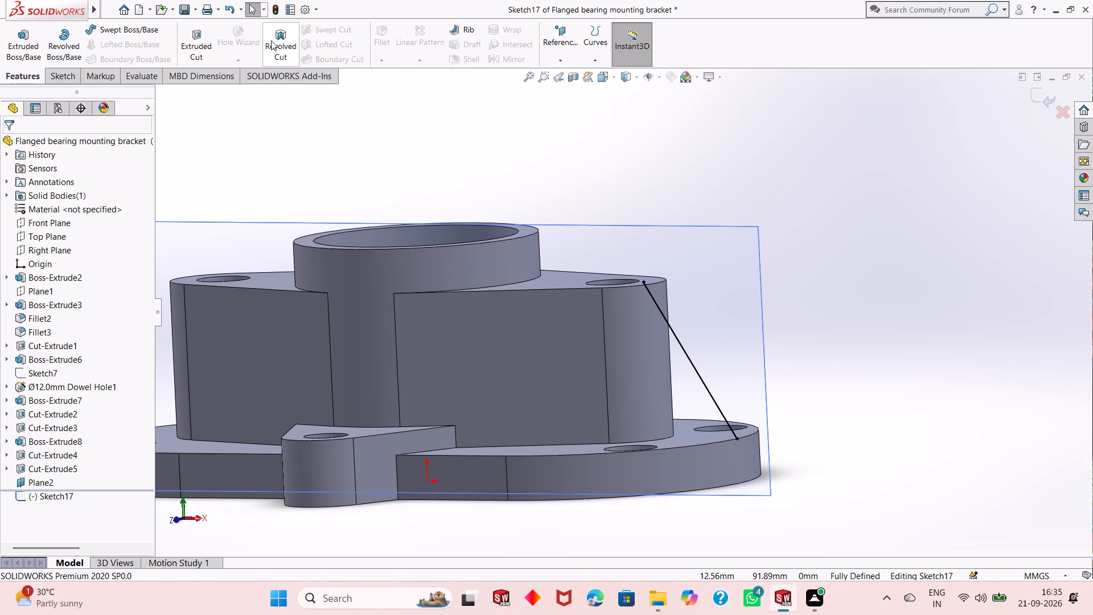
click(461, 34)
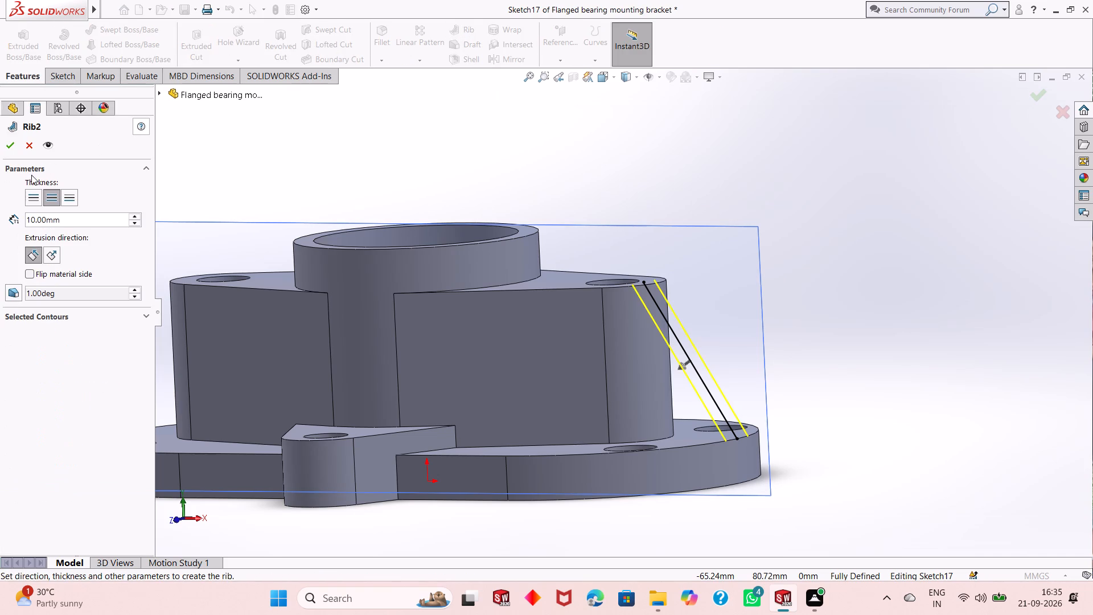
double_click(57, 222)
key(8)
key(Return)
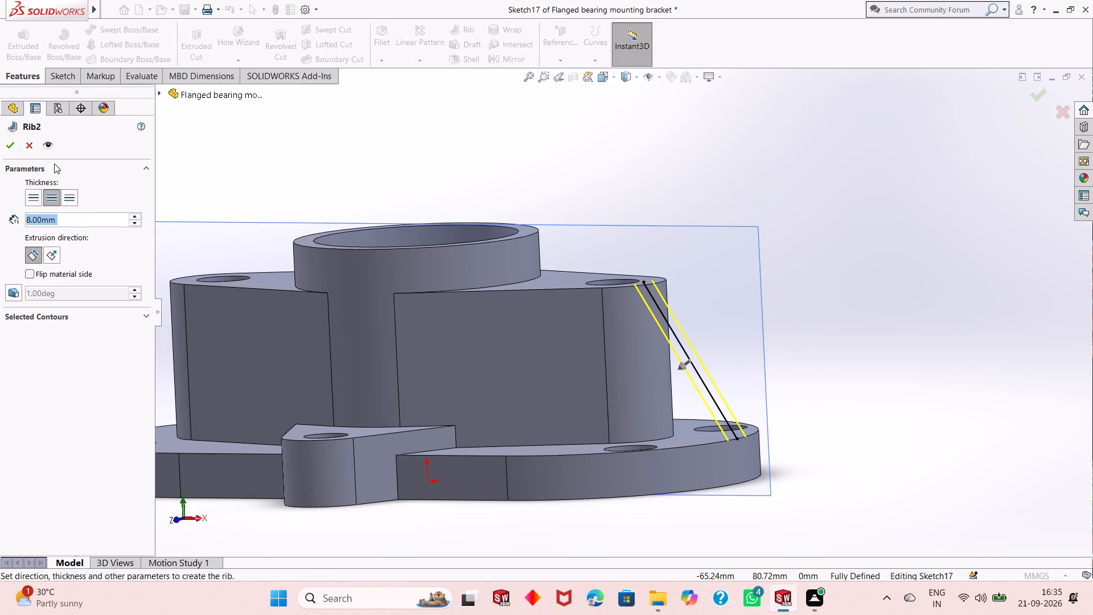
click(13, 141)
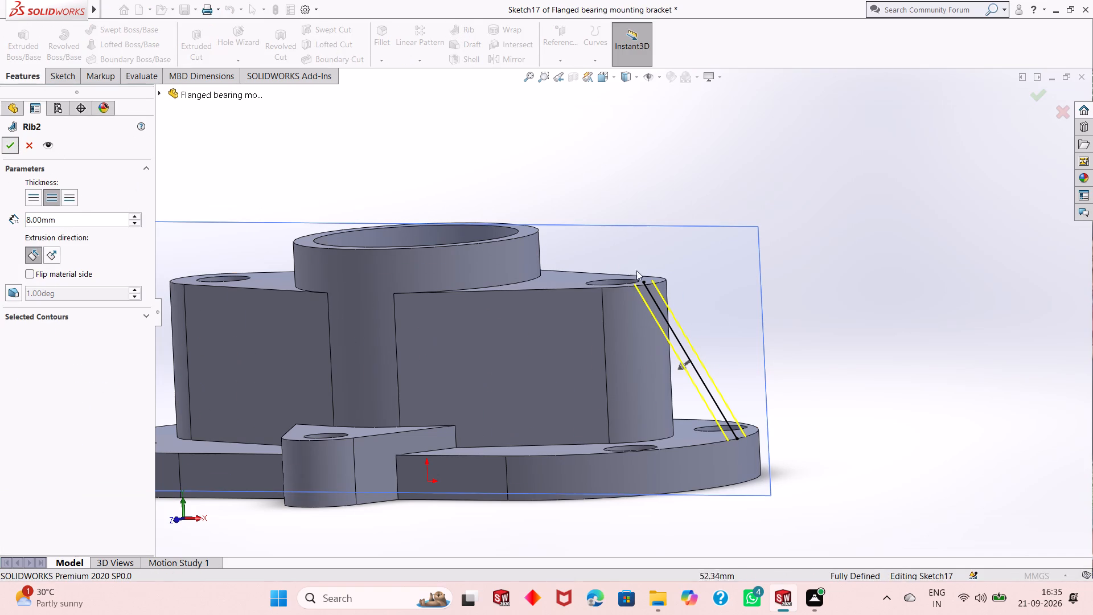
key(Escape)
Examine where the rib preview and its sketch line meet the right boss's top face and the base flange's outer edge.
middle_drag(679, 325, 700, 328)
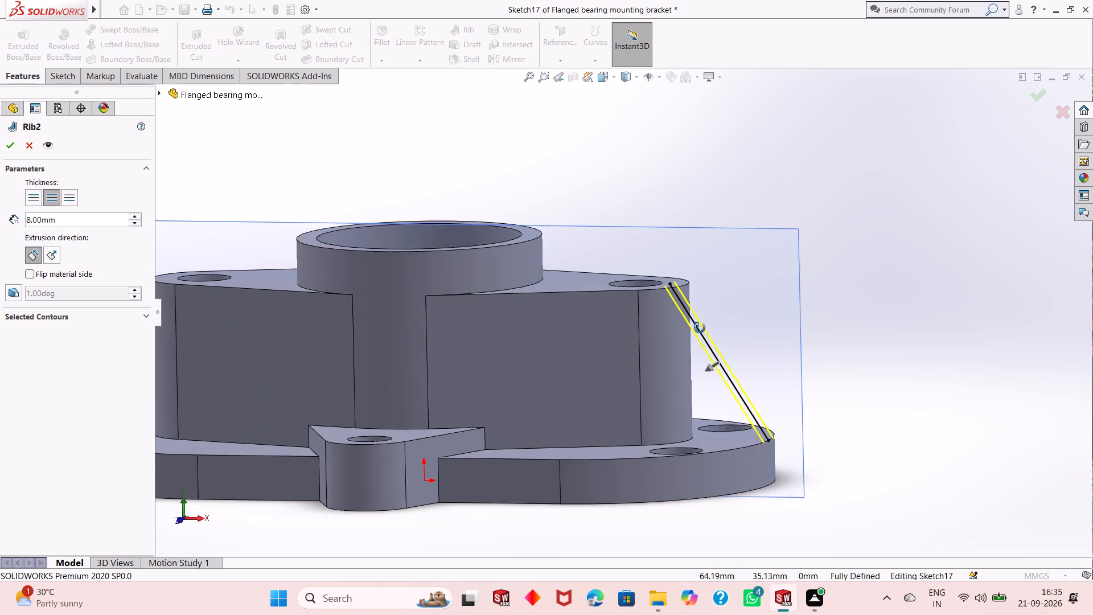
middle_drag(700, 328, 703, 329)
scroll(724, 280, down, 5)
middle_drag(562, 318, 521, 322)
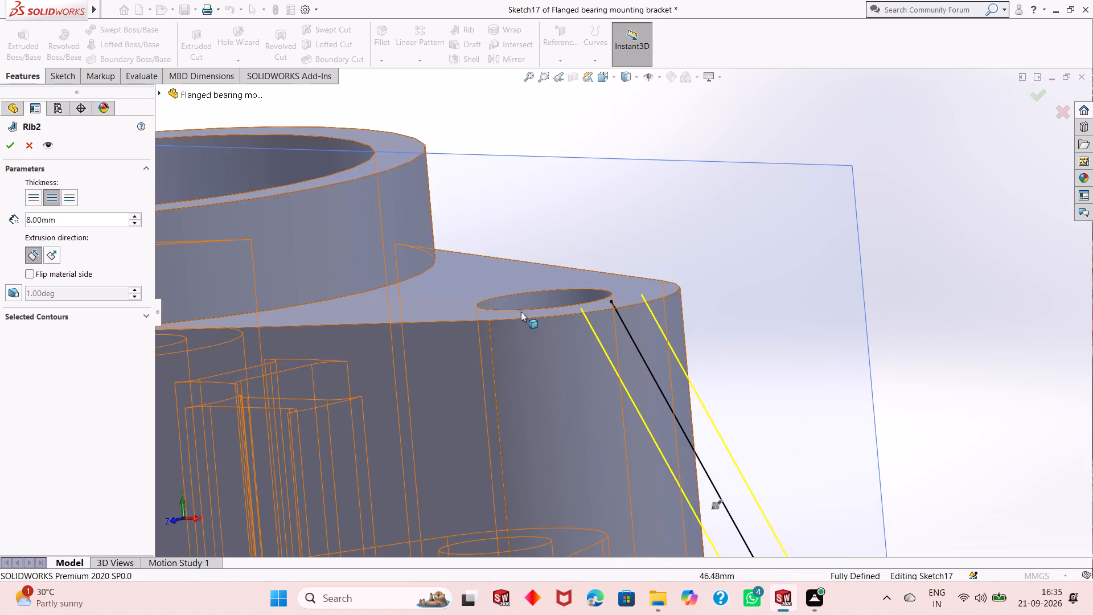
scroll(619, 329, down, 5)
scroll(610, 294, up, 2)
middle_drag(610, 293, 638, 291)
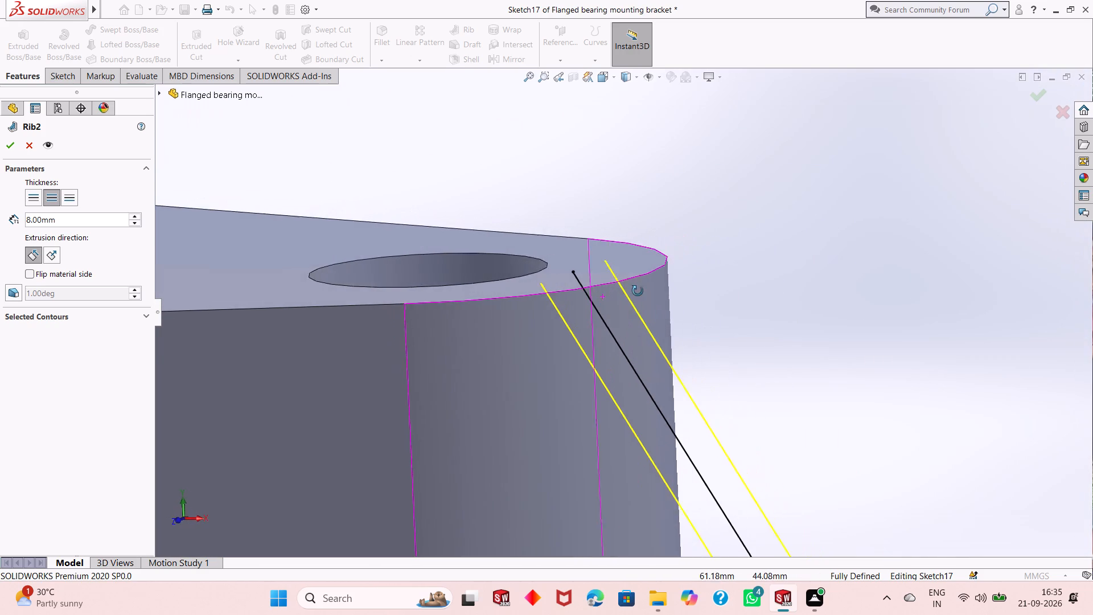
middle_drag(638, 291, 673, 285)
scroll(648, 317, up, 6)
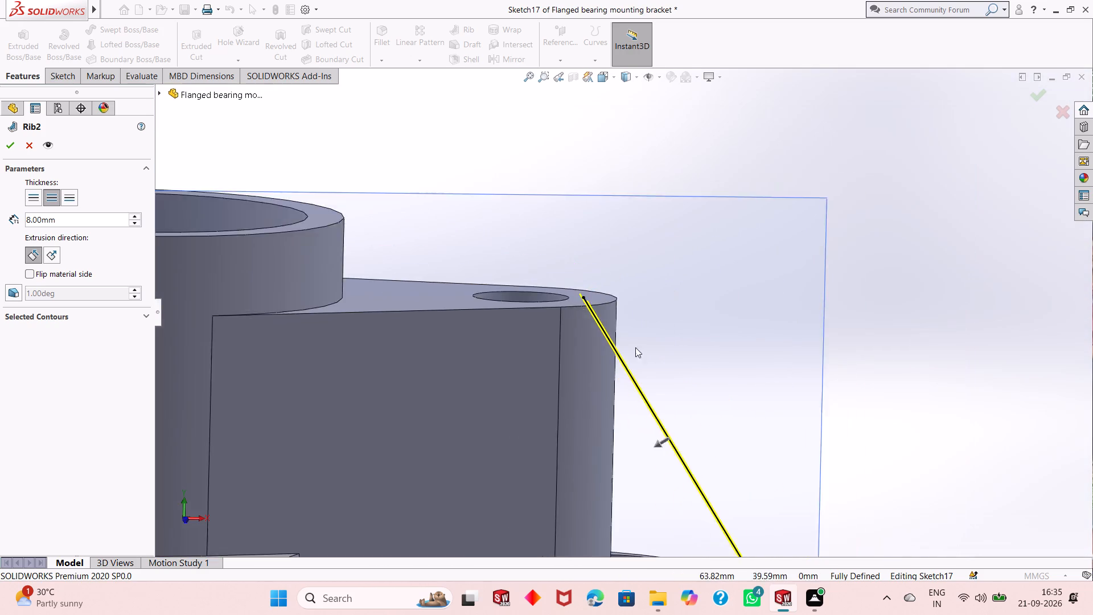
scroll(635, 347, up, 3)
middle_drag(701, 449, 705, 442)
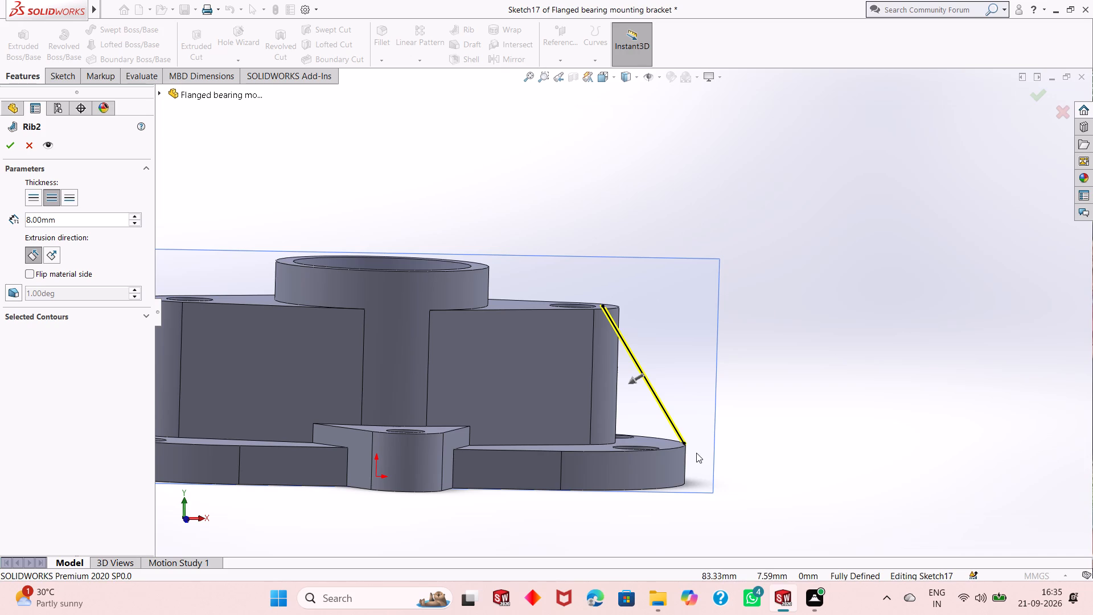
middle_drag(696, 453, 623, 498)
scroll(631, 441, down, 9)
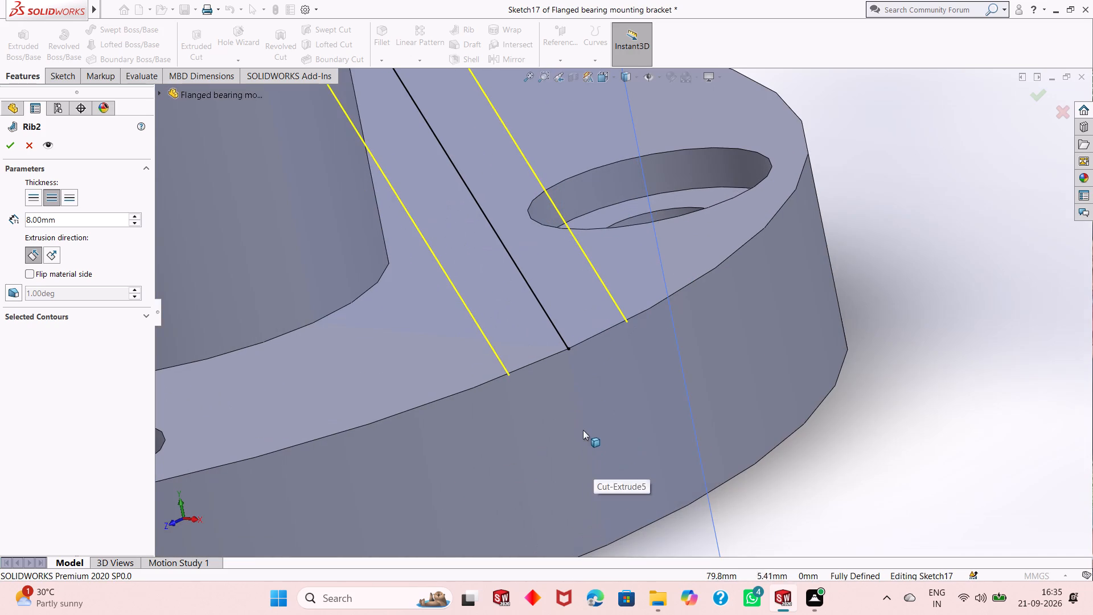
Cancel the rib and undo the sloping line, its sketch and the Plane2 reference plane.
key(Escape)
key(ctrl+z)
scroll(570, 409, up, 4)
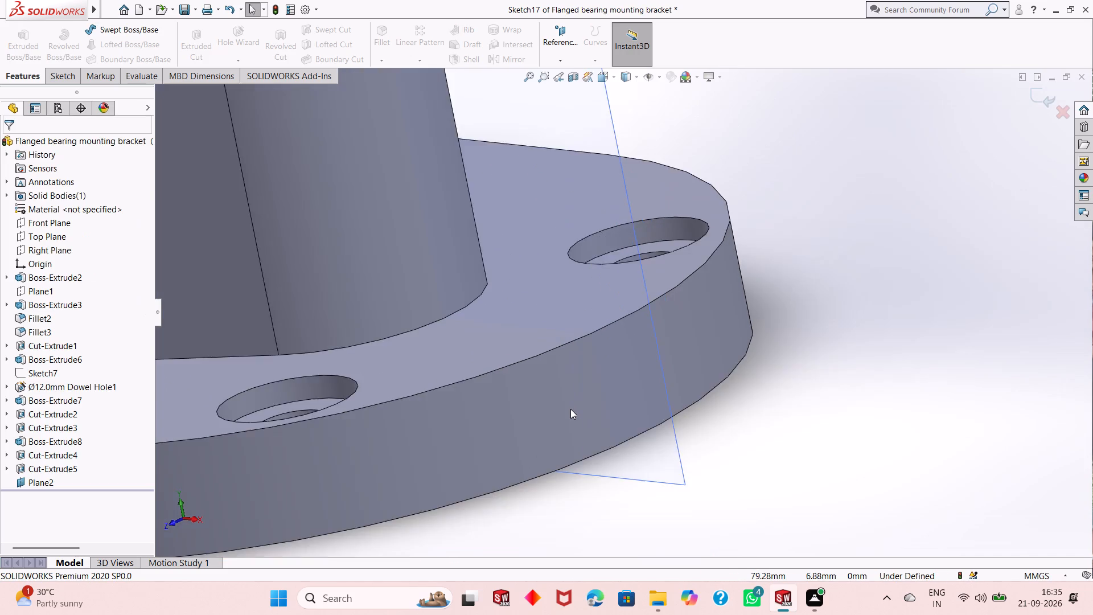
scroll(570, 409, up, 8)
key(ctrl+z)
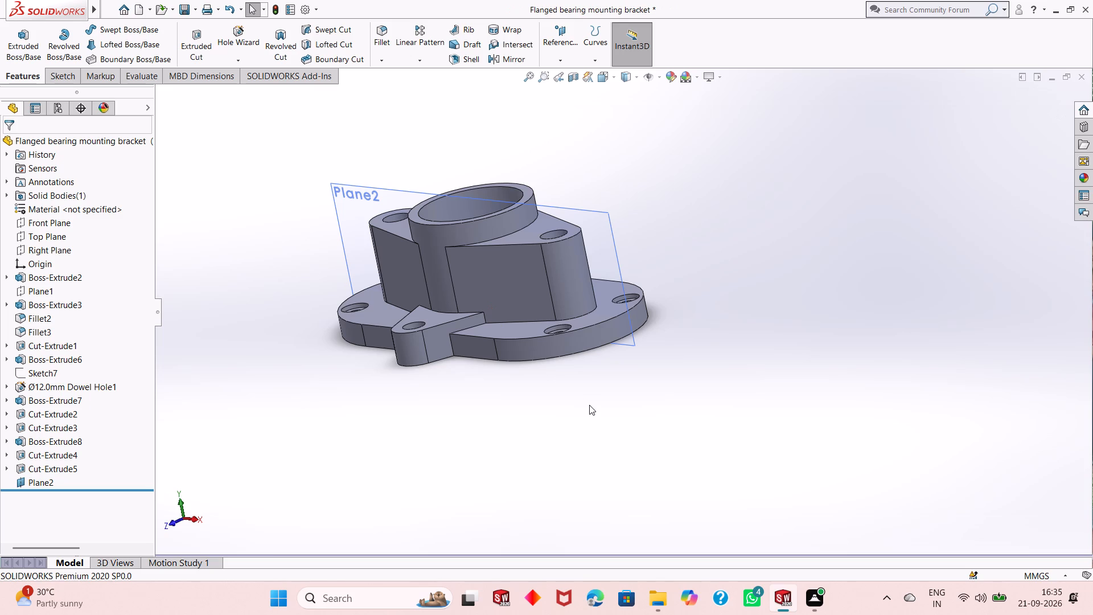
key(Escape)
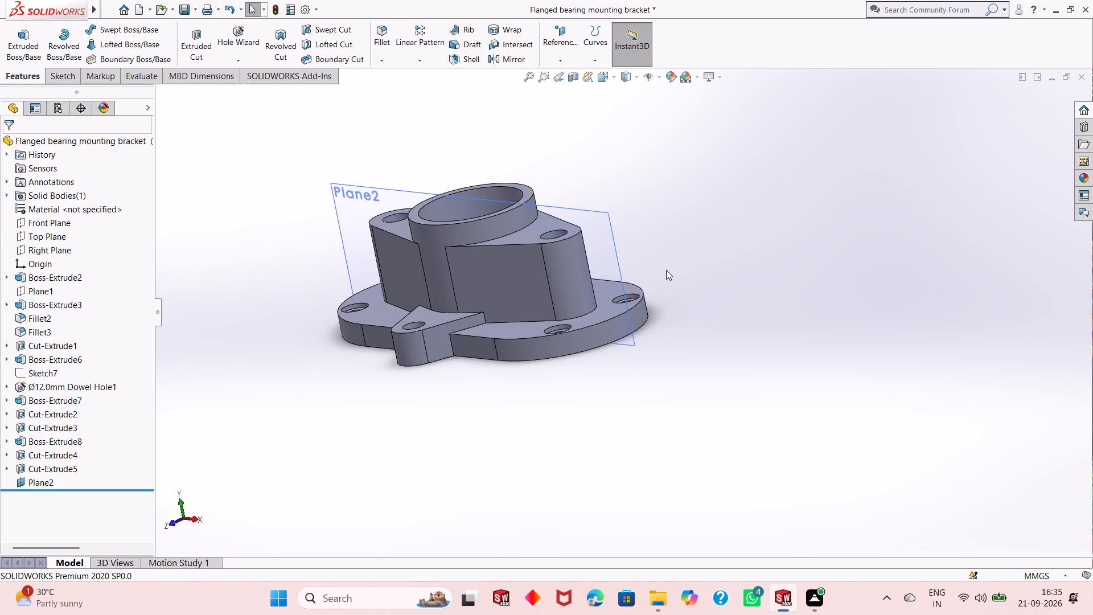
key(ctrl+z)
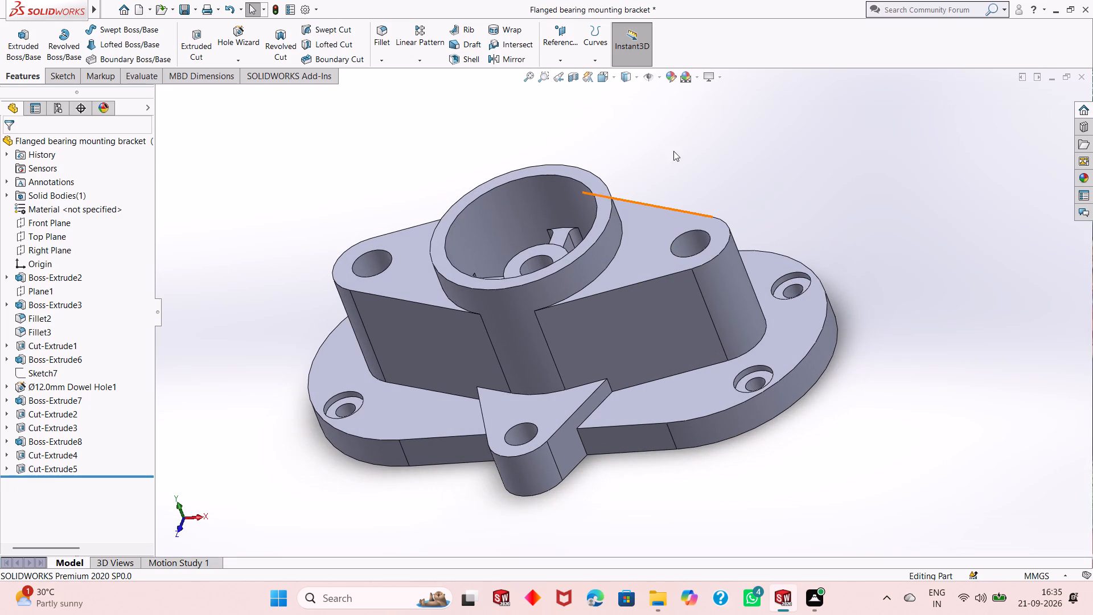
Create a reference plane offset 59 mm from the Right Plane, passing through the right side boss near its outer end.
click(570, 57)
click(585, 69)
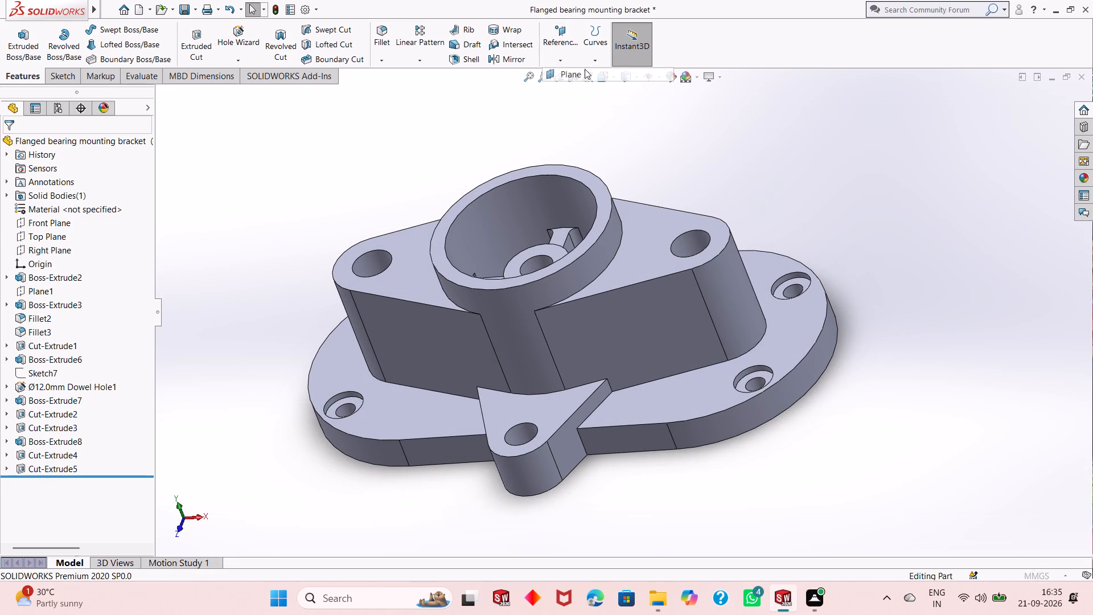
click(243, 91)
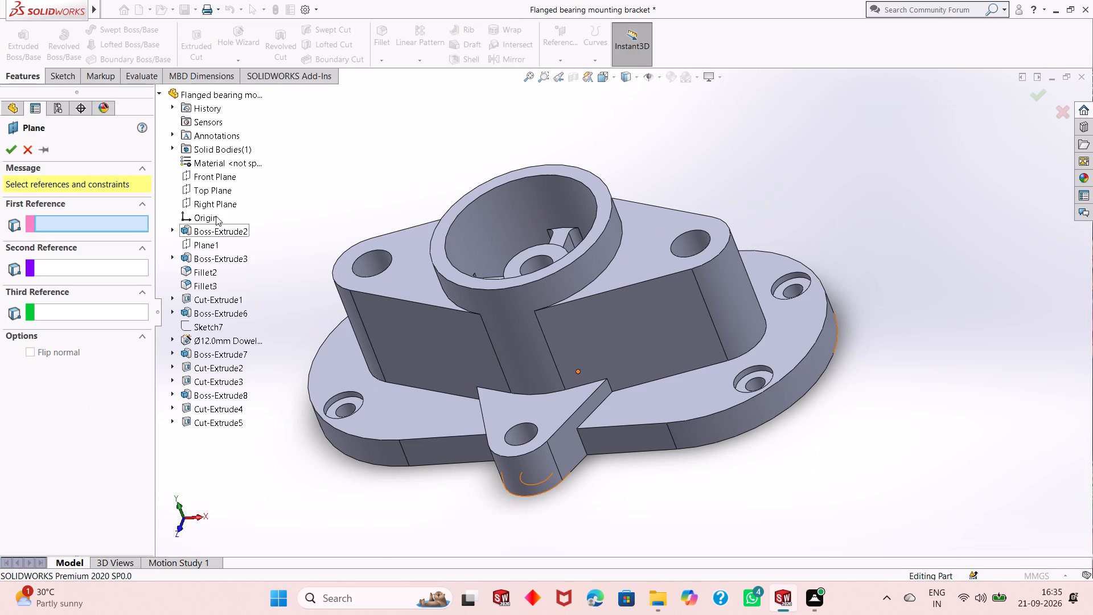
click(220, 203)
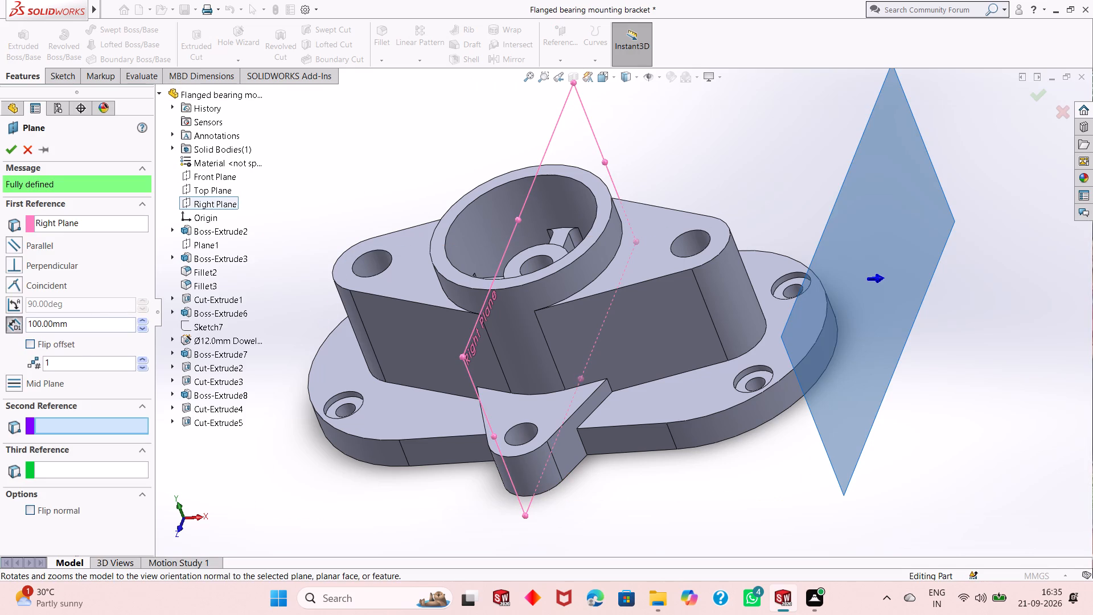
click(94, 310)
double_click(86, 325)
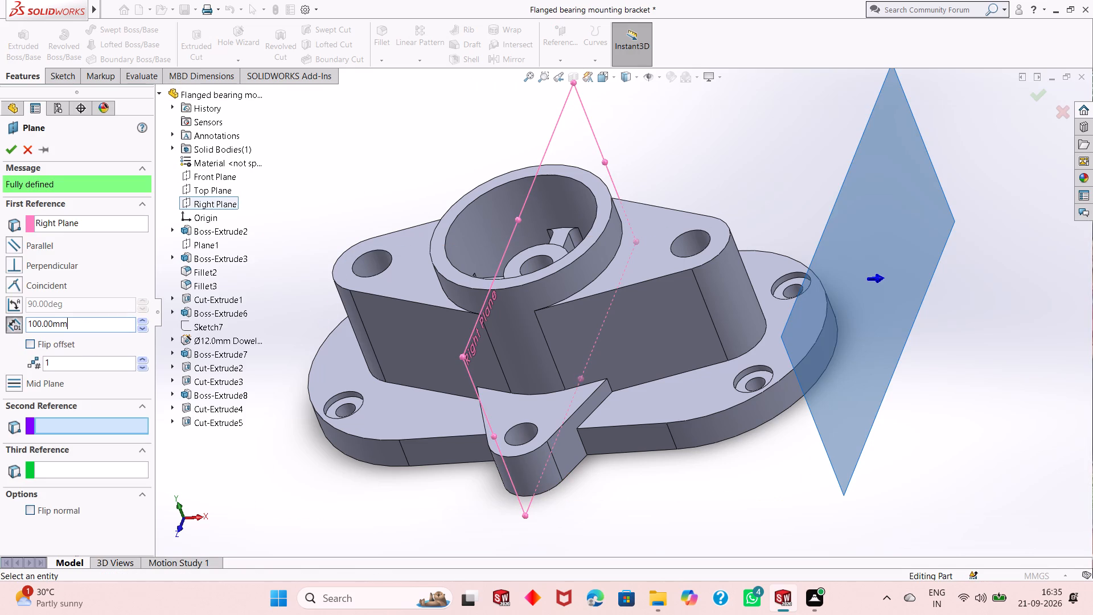
text(50)
key(Return)
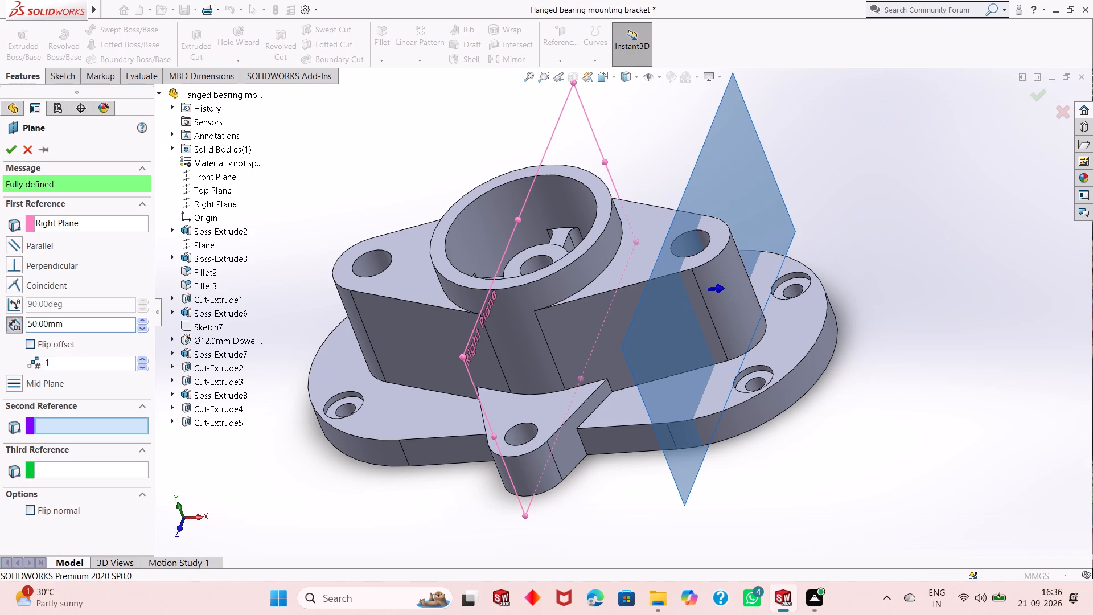
text(62)
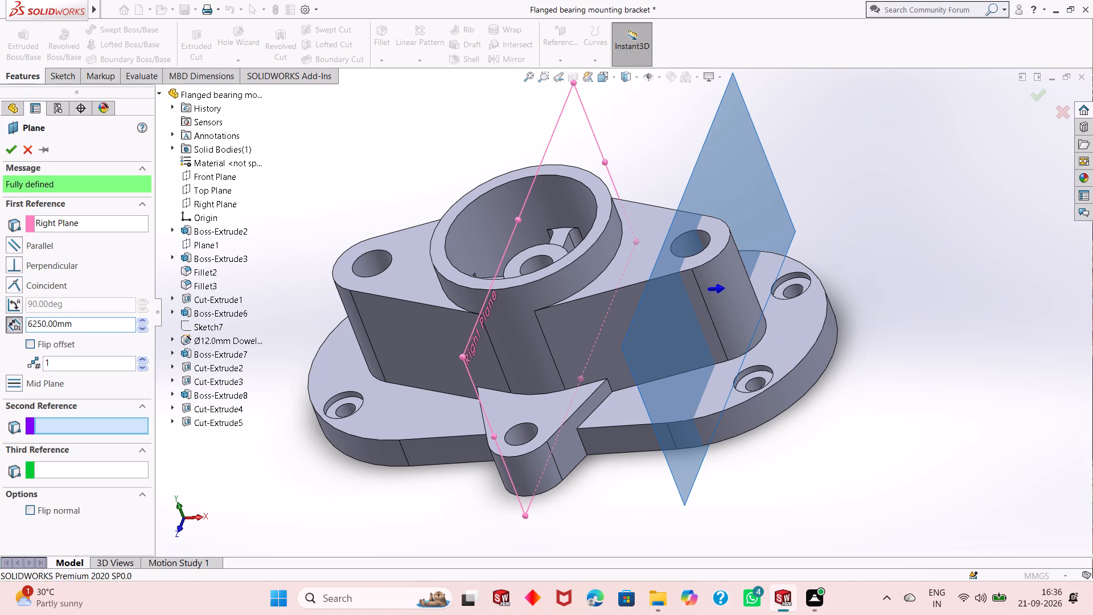
double_click(86, 326)
text(62)
key(Return)
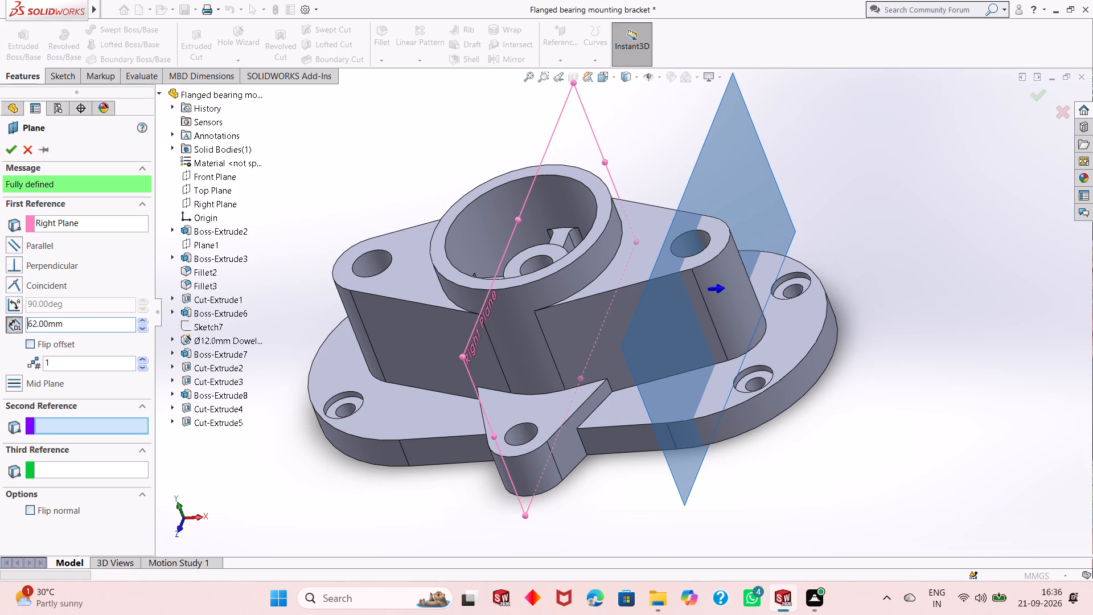
middle_drag(640, 336, 668, 318)
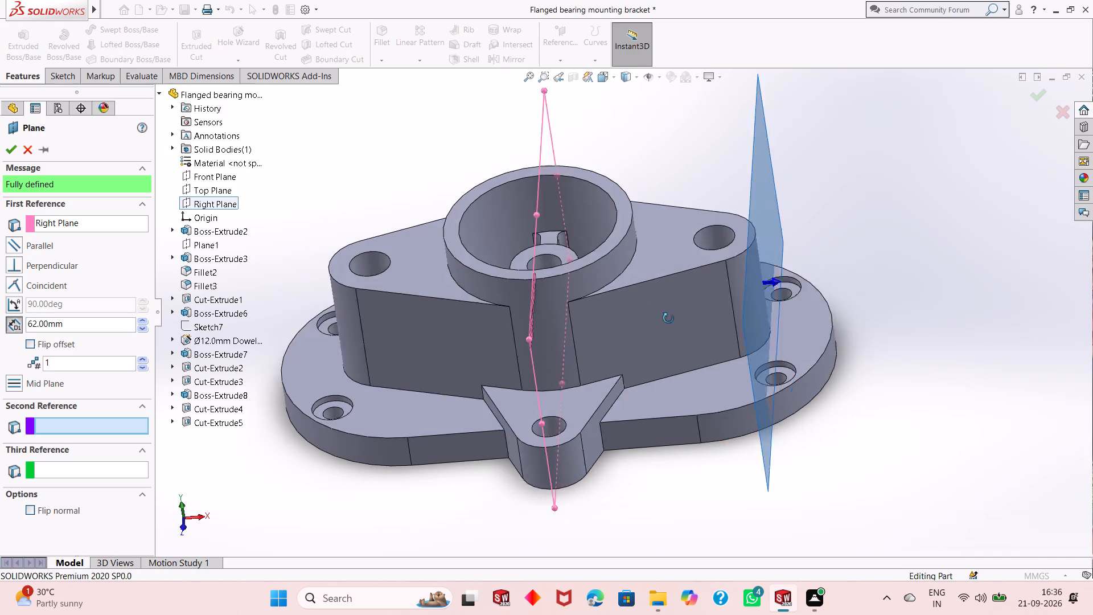
middle_drag(668, 318, 657, 335)
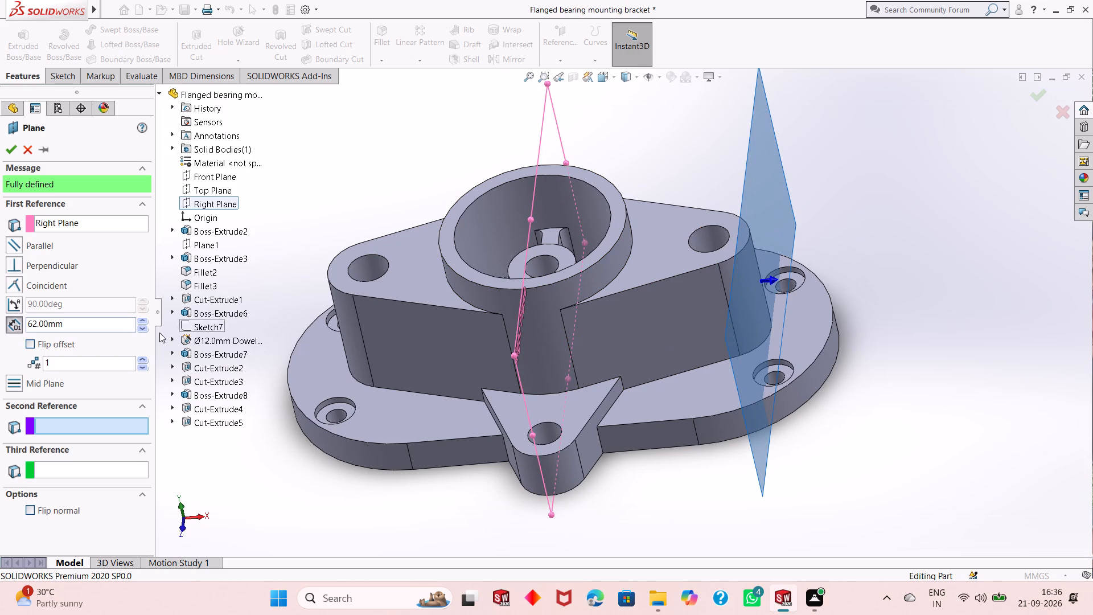
double_click(71, 328)
text(59)
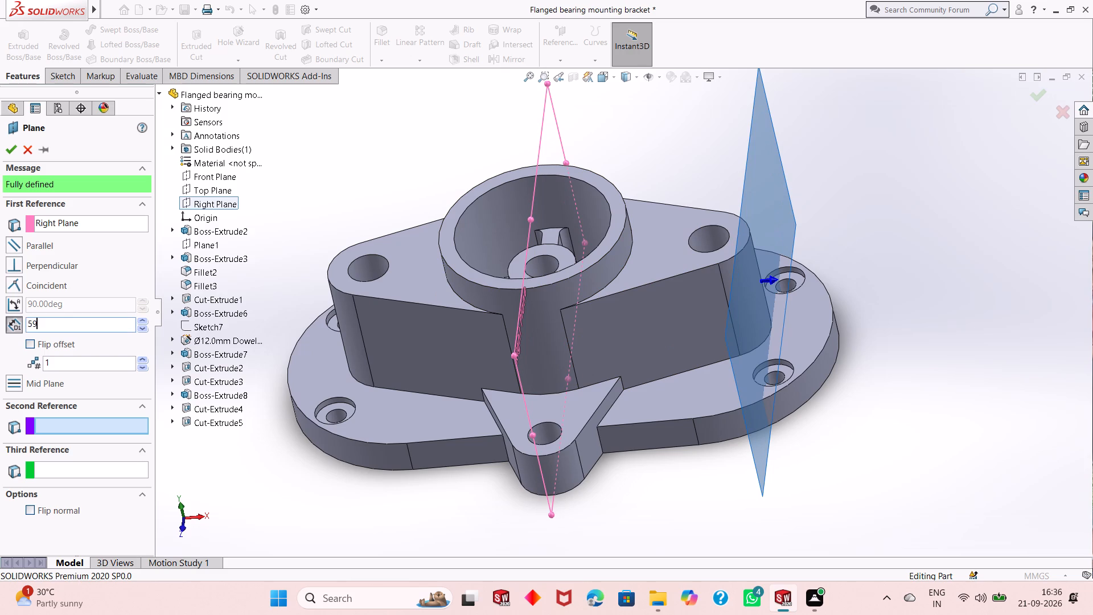
key(Return)
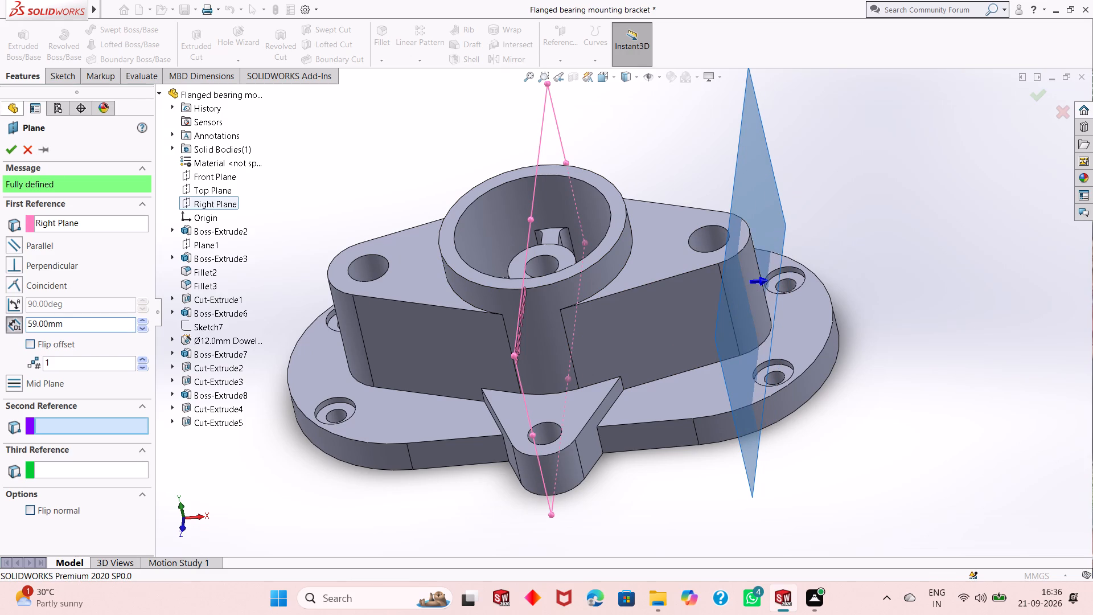
click(9, 149)
Open a sketch on the new offset plane and view it face-on.
middle_drag(730, 430, 644, 431)
click(750, 178)
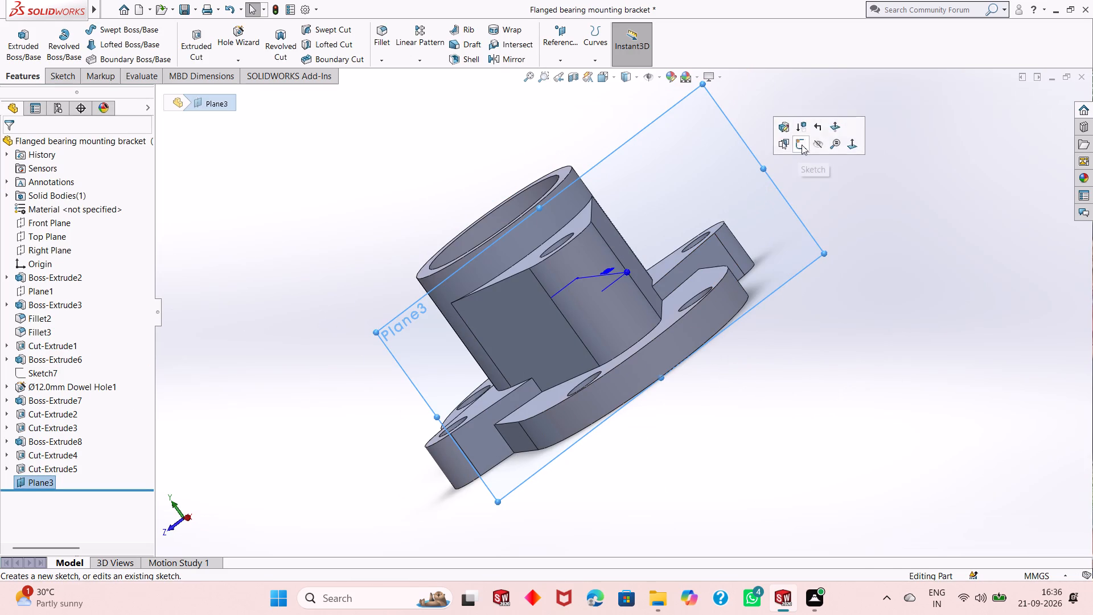
click(803, 143)
key(ctrl+8)
key(Escape)
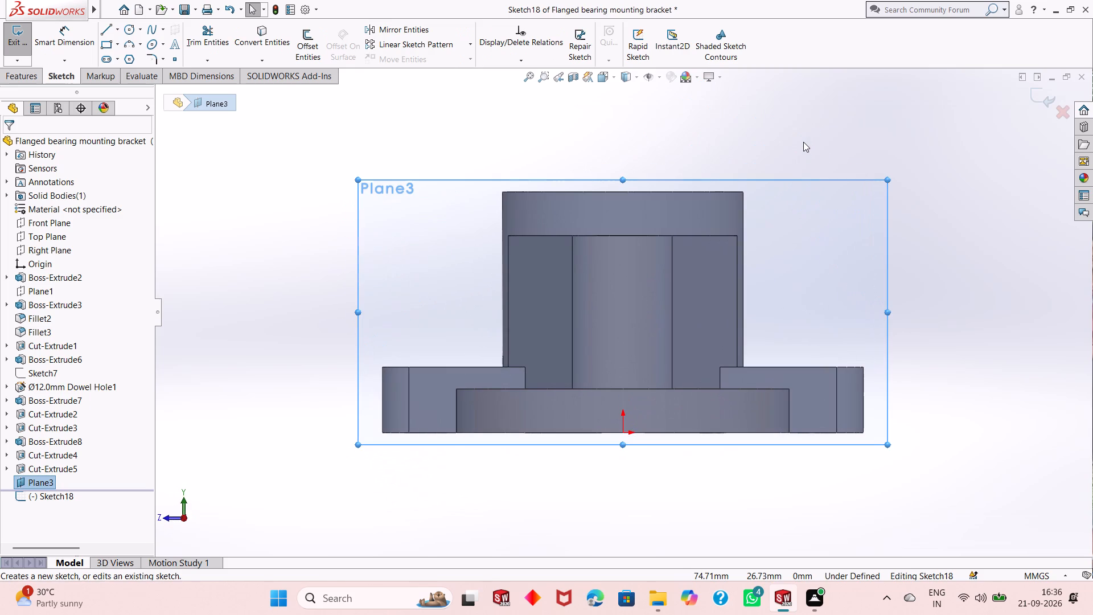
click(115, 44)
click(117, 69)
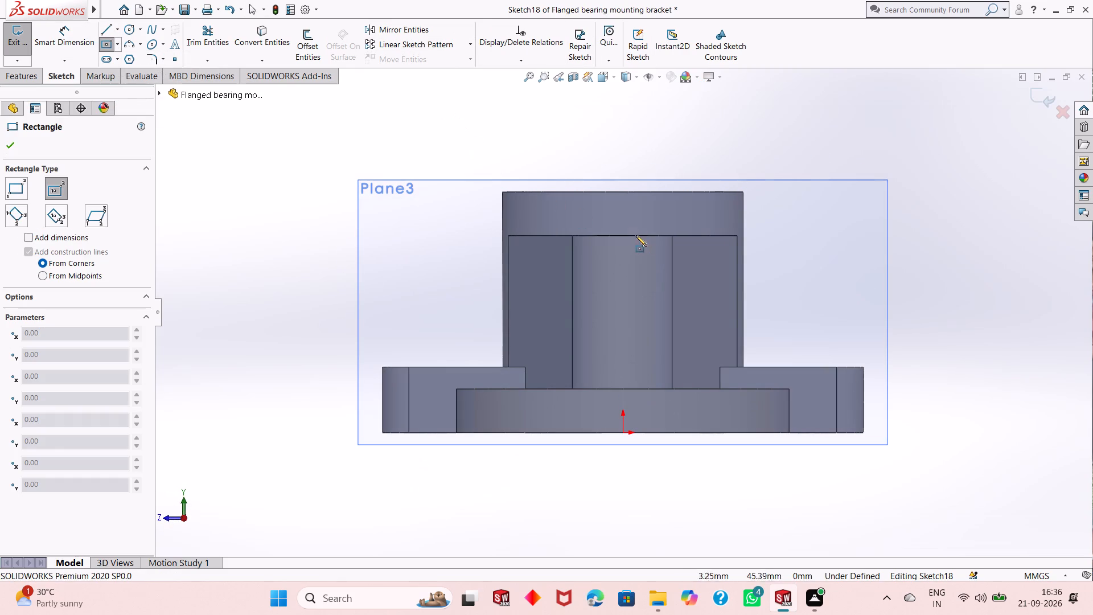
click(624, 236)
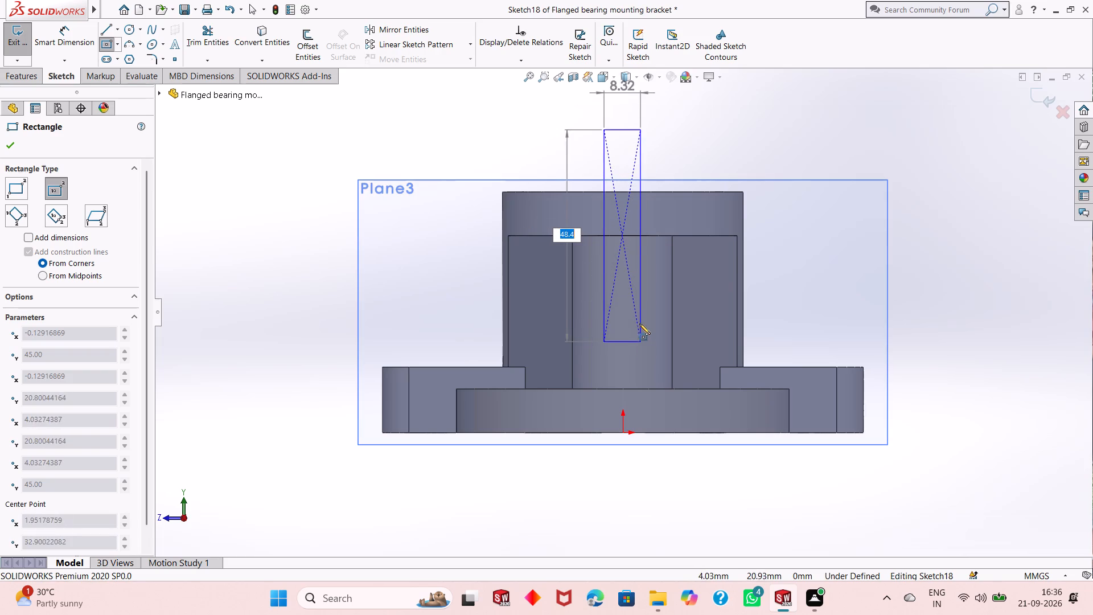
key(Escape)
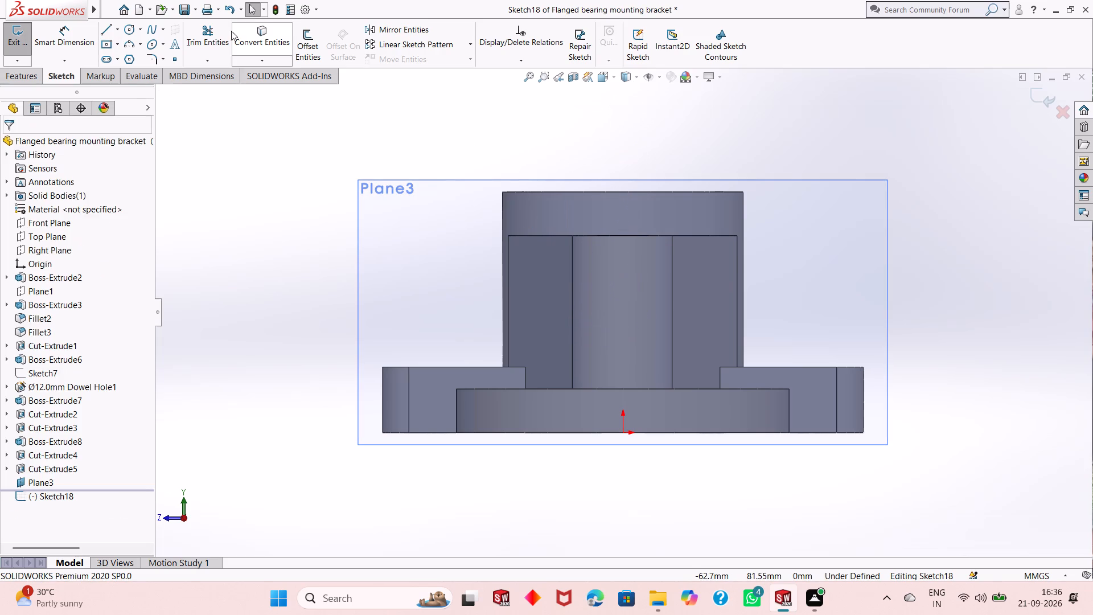
Sketch a corner rectangle about 8.6 mm wide and 35 mm high from the boss's top edge to the base flange's top edge.
click(118, 44)
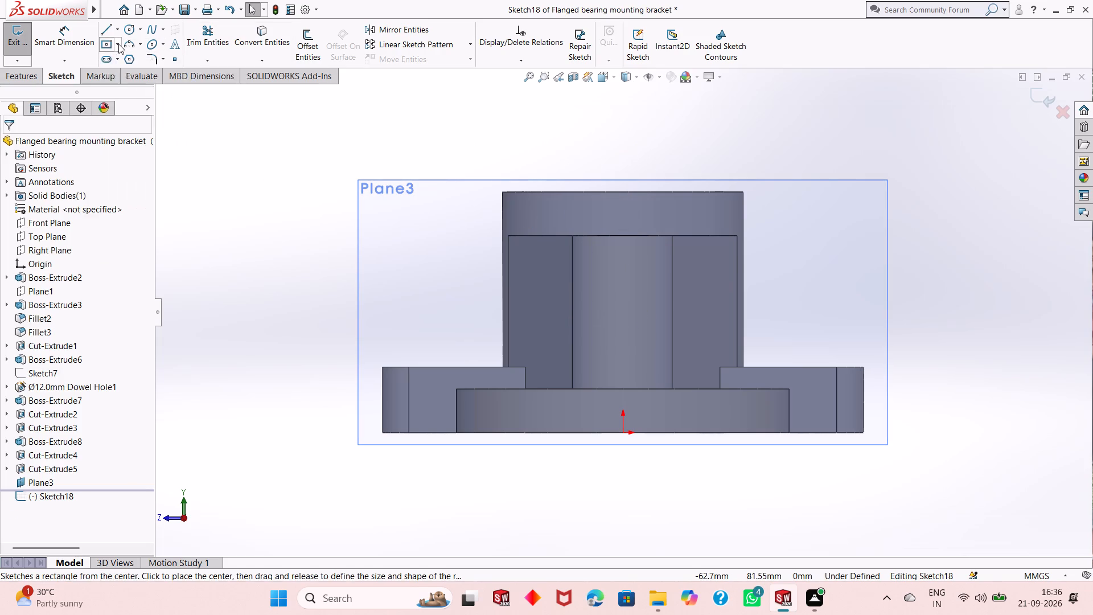
click(113, 60)
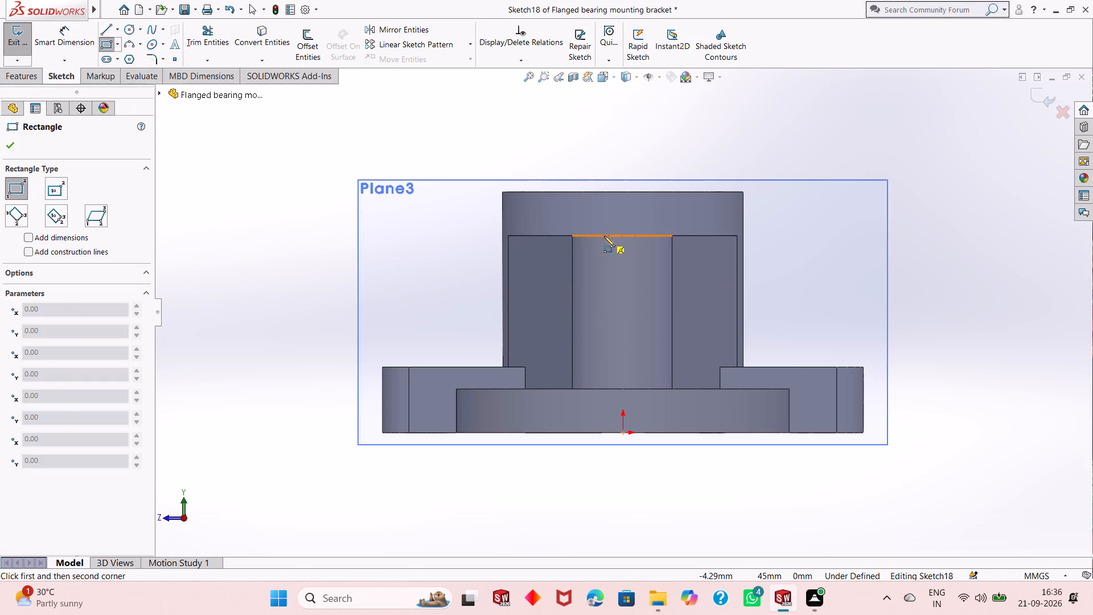
click(604, 236)
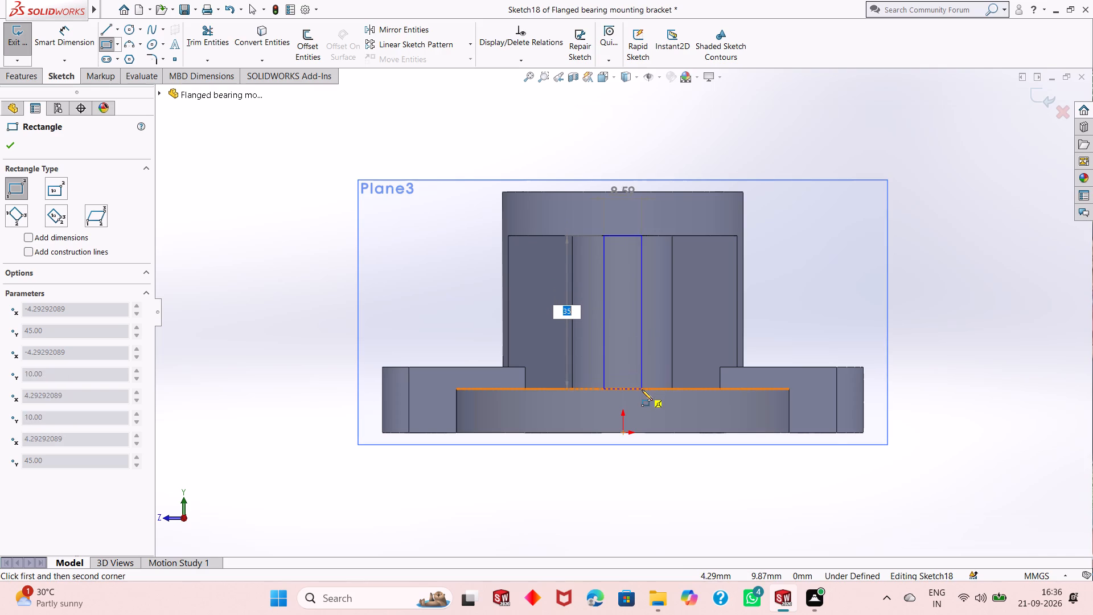
click(642, 389)
right_click(642, 389)
click(661, 396)
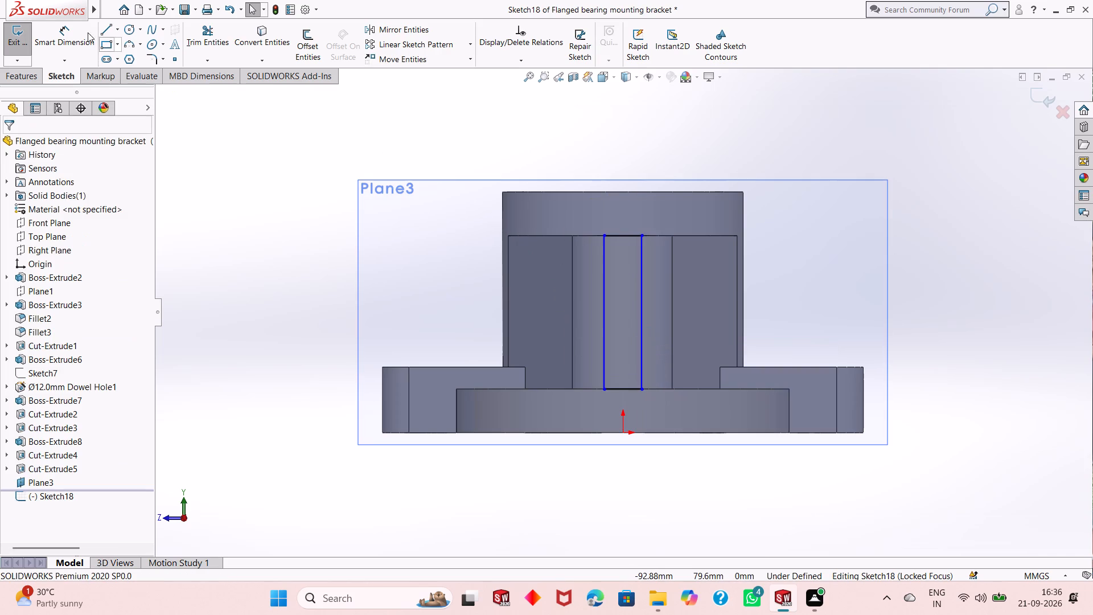
Dimension the rectangle's two vertical sides horizontally at 4 mm each from the origin.
click(65, 24)
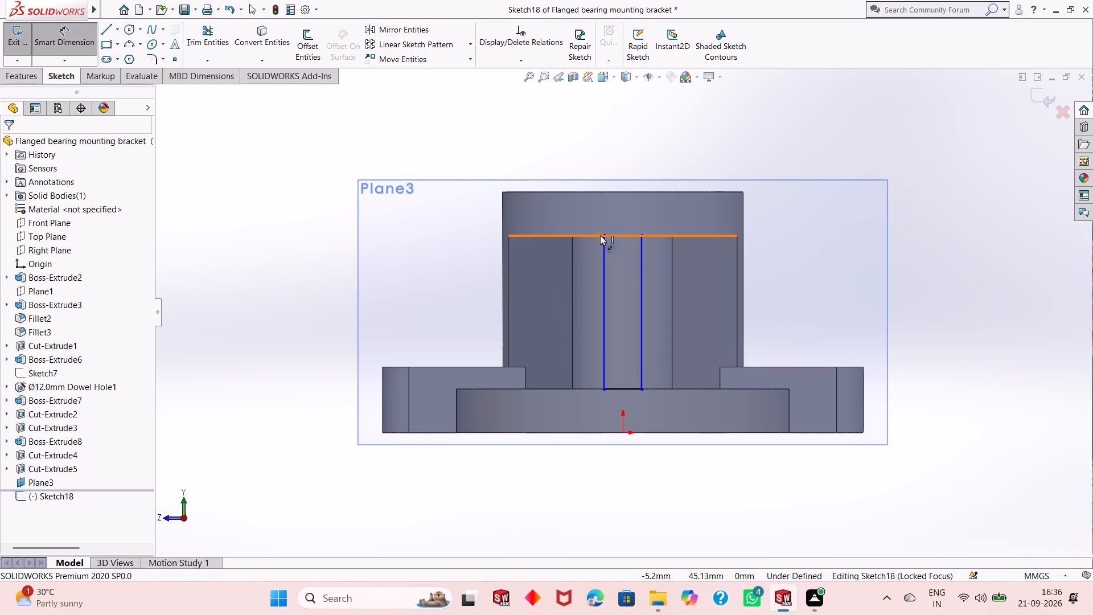
click(603, 236)
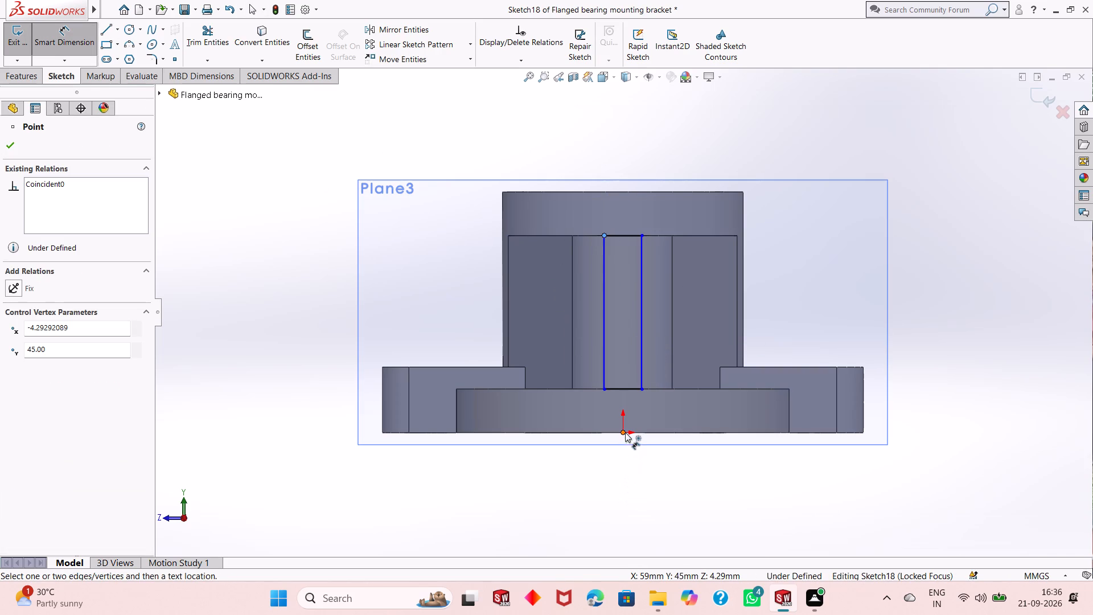
click(625, 432)
click(611, 485)
key(4)
key(Return)
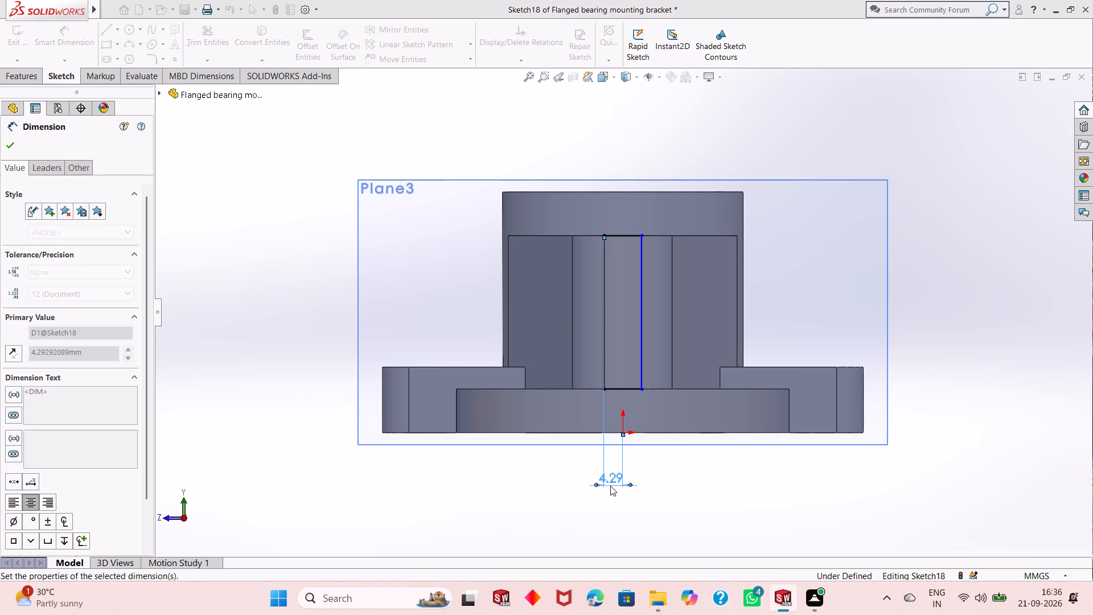
click(642, 389)
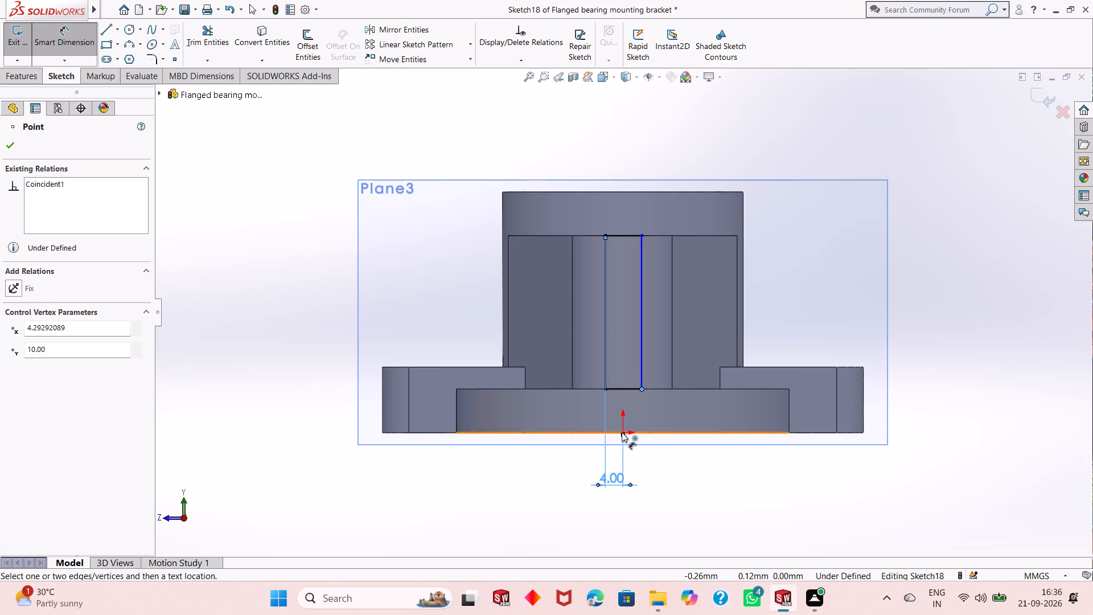
click(622, 432)
click(631, 489)
key(4)
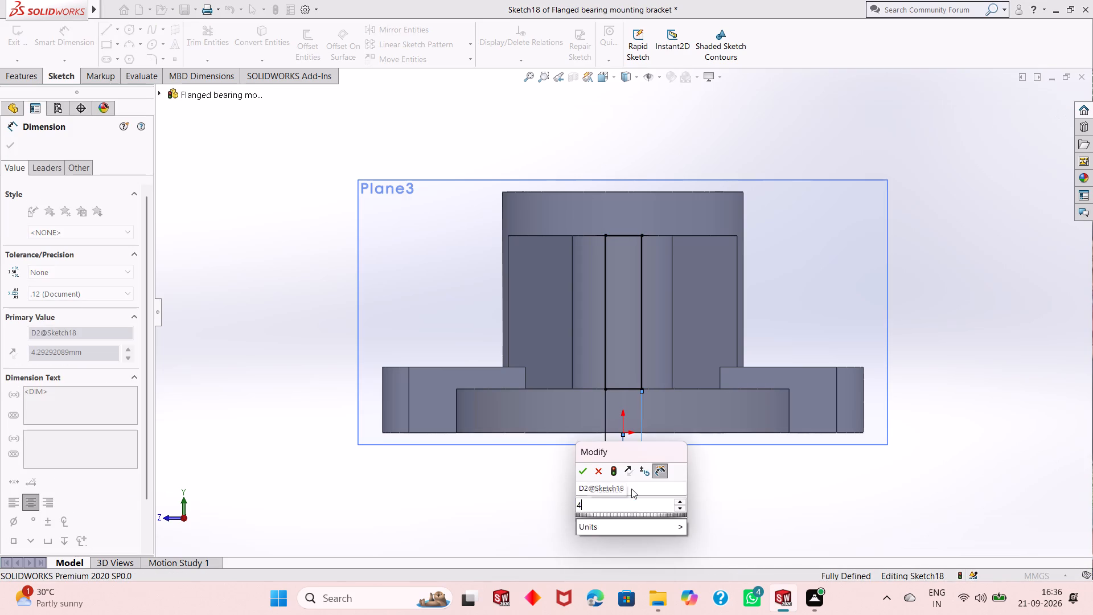
key(Return)
right_click(700, 489)
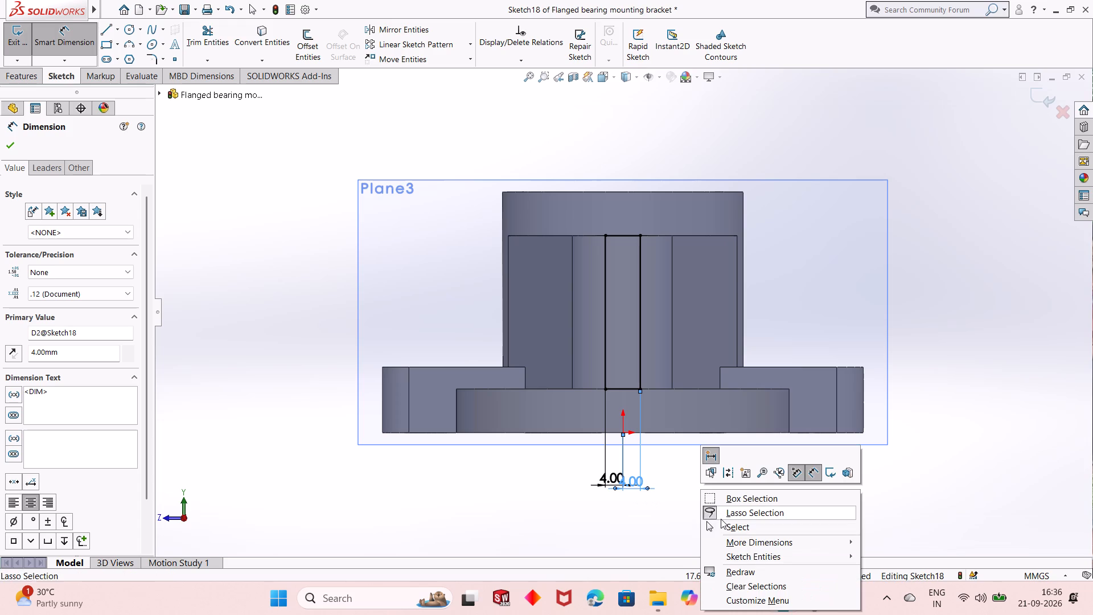
click(721, 522)
Start a blind boss extrusion of the rectangle outward over the base flange, trying 20, 25 and 22 mm depths before setting 21 mm.
middle_drag(614, 289, 678, 282)
click(17, 79)
click(17, 48)
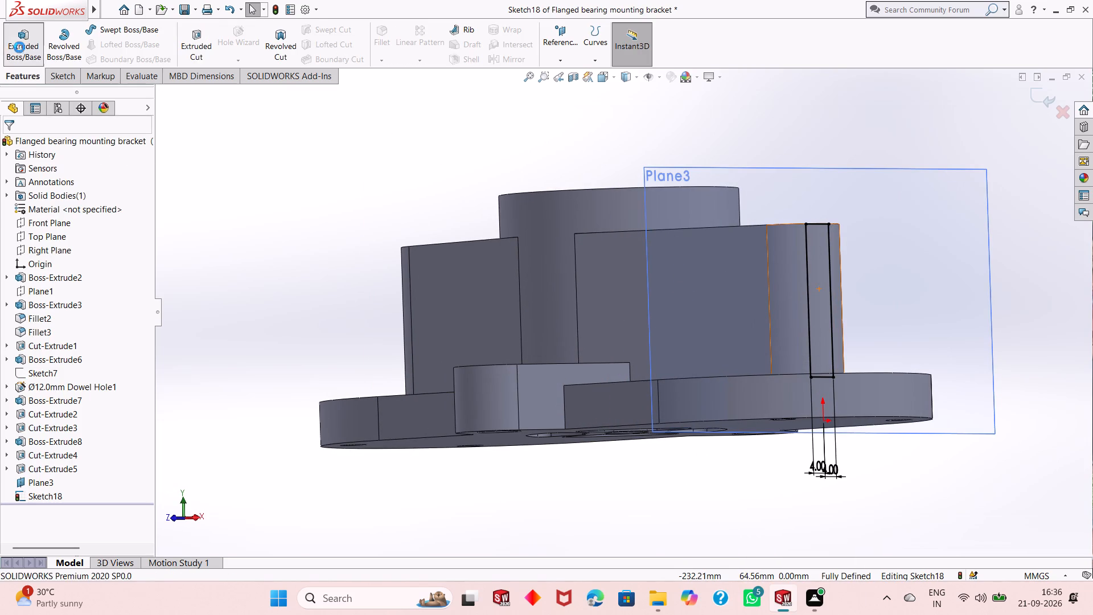
middle_drag(772, 288, 808, 284)
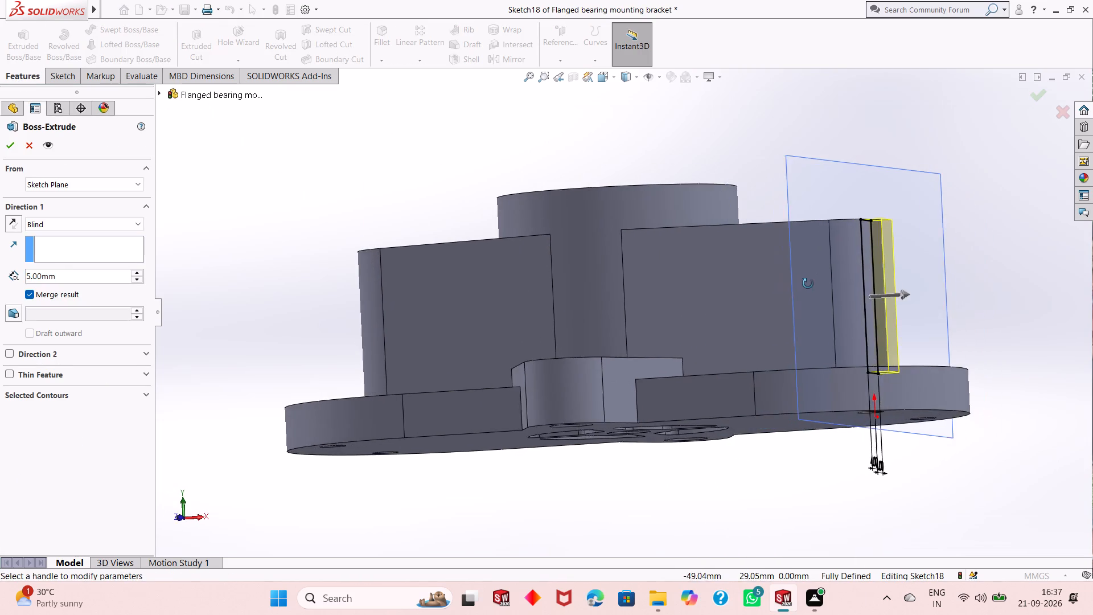
middle_drag(808, 284, 815, 286)
scroll(906, 193, down, 3)
middle_drag(847, 284, 864, 306)
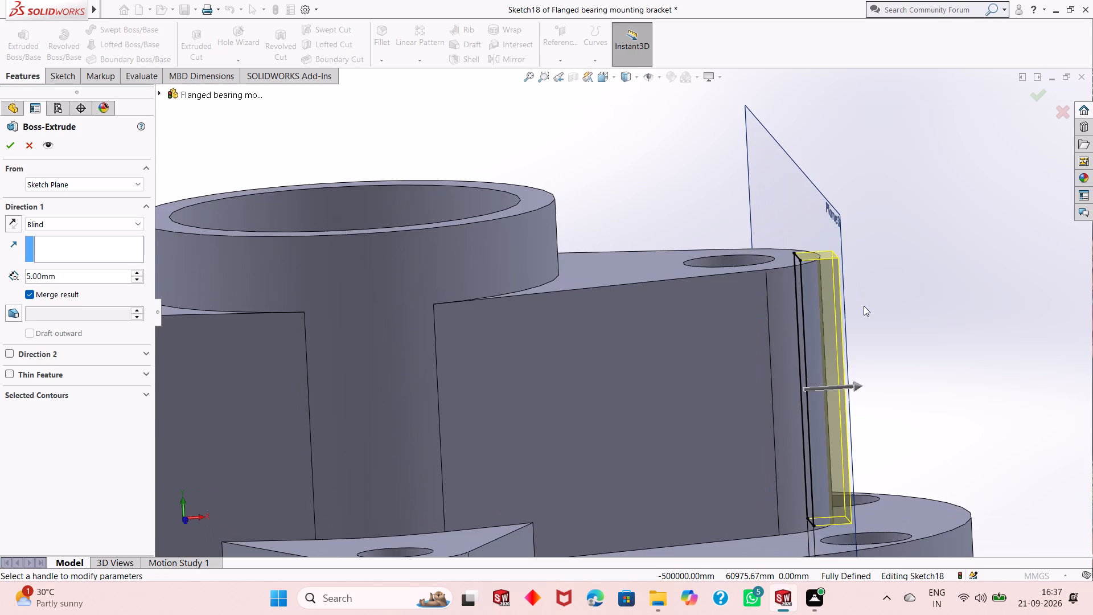
scroll(864, 306, up, 2)
scroll(852, 372, up, 2)
middle_drag(847, 374, 838, 393)
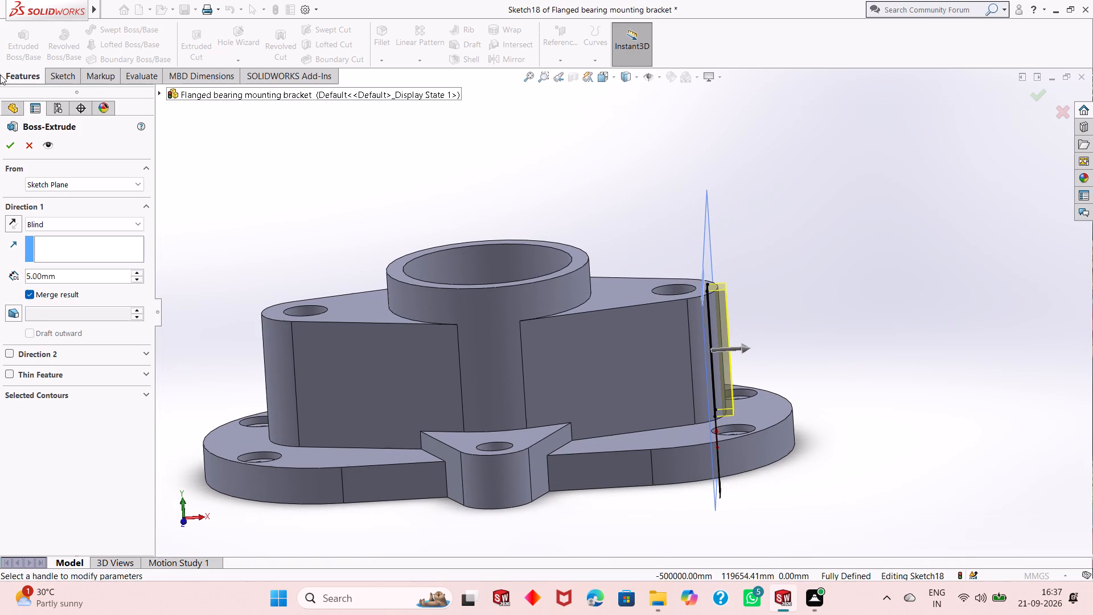
double_click(68, 271)
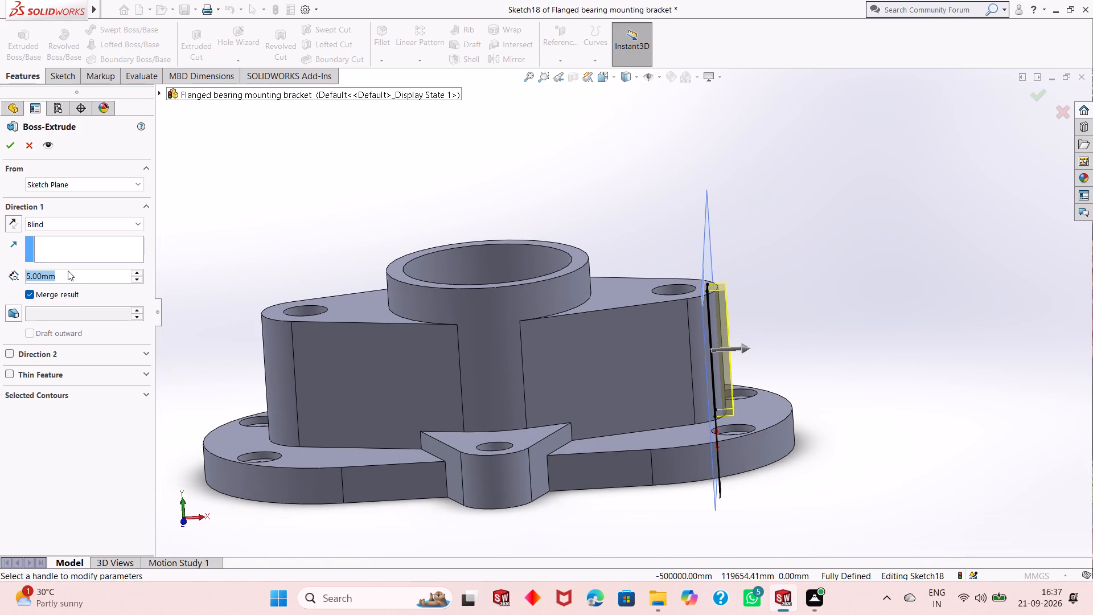
text(20)
key(Return)
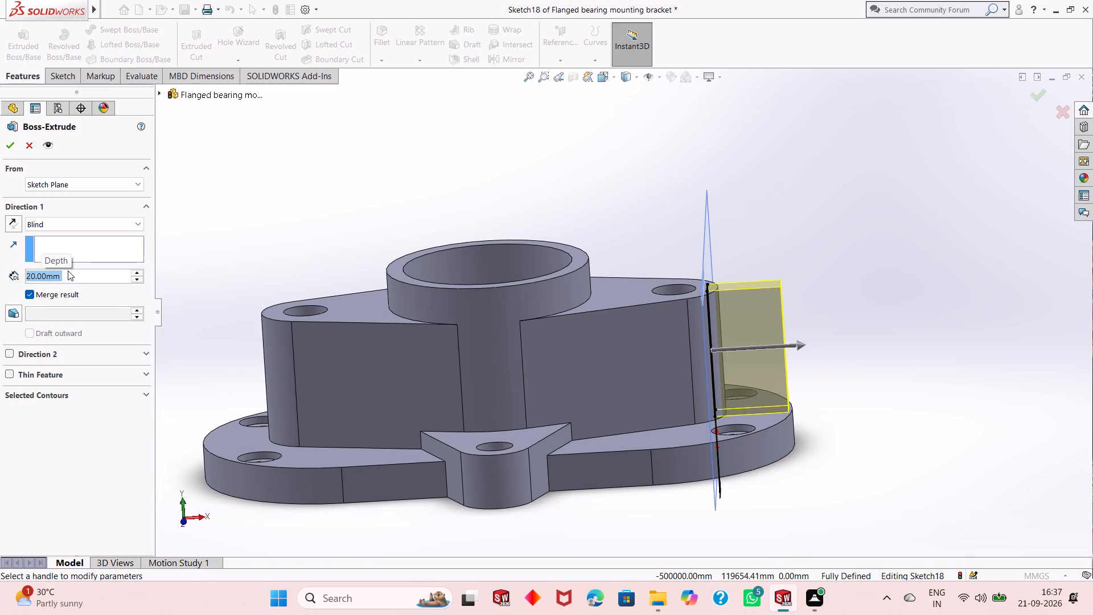
triple_click(68, 270)
text(25)
key(Return)
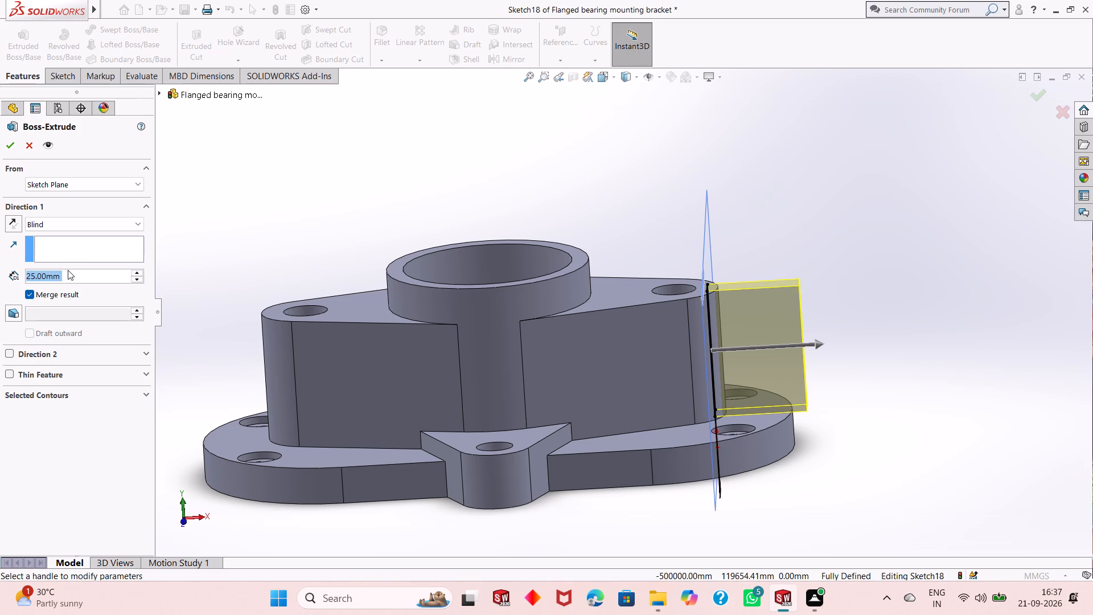
text(22)
key(Return)
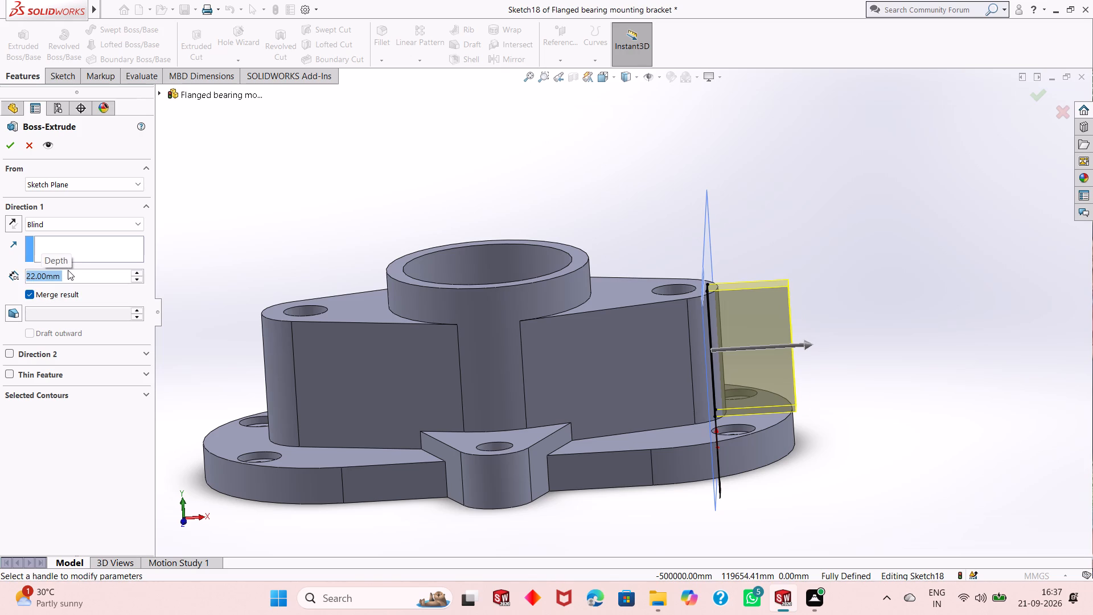
text(21)
key(Return)
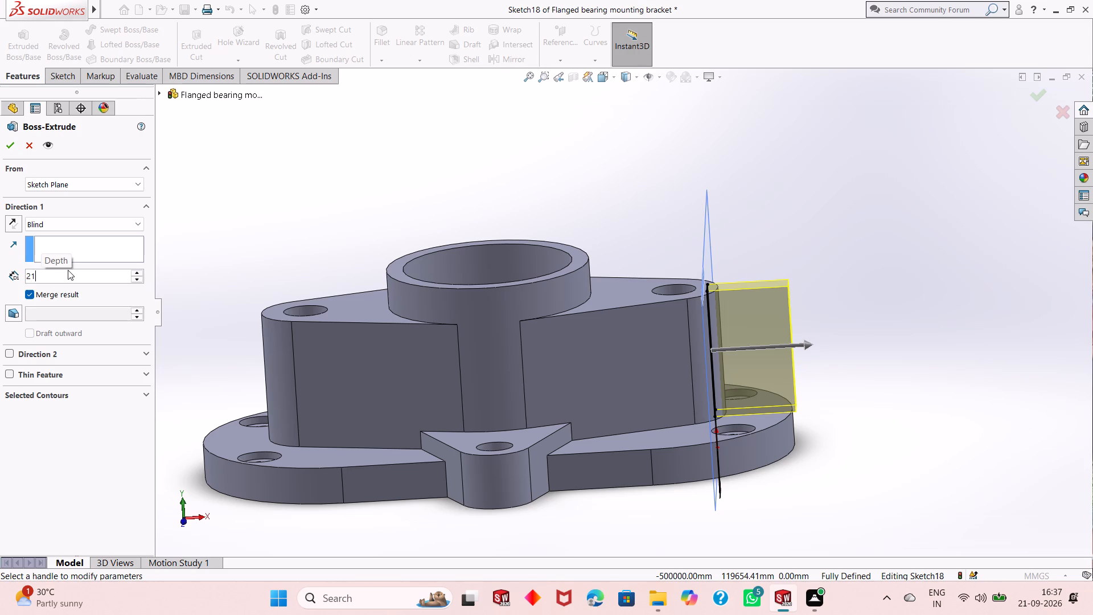
Check the rib preview against the flange's outer edge, try depths of 20 and 20.5 mm, and finish the merged extrusion at 21 mm.
scroll(780, 397, down, 4)
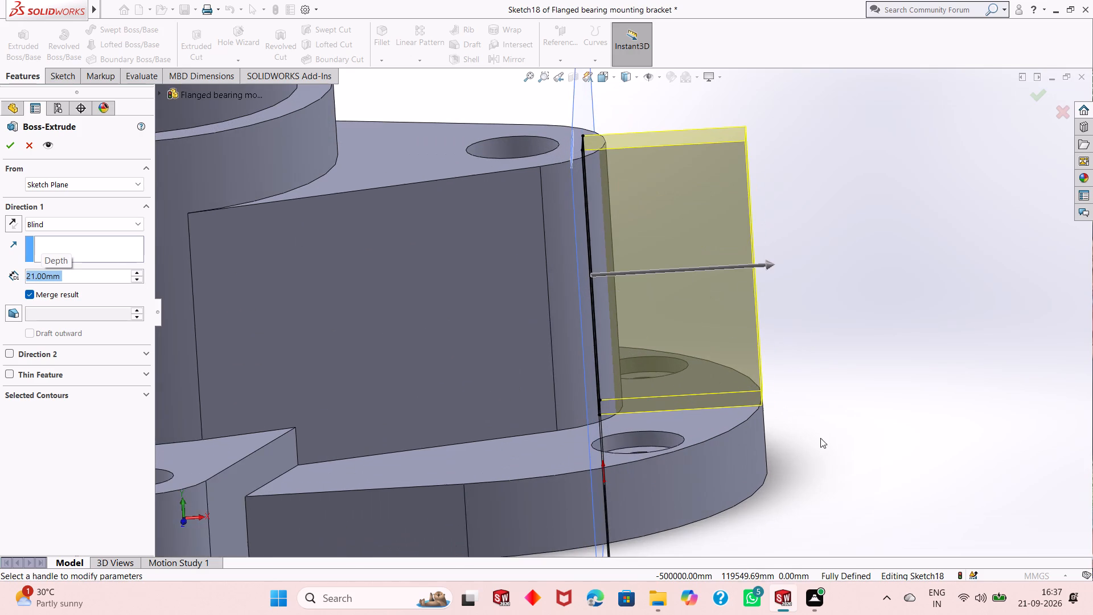
middle_drag(811, 424, 761, 435)
scroll(746, 402, down, 5)
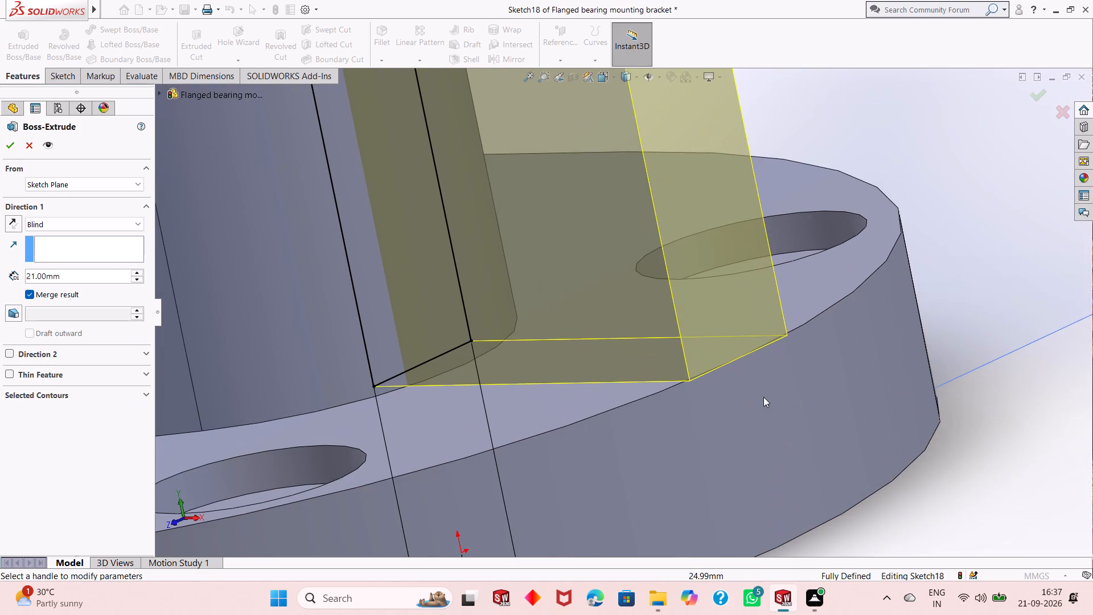
middle_drag(763, 397, 796, 395)
middle_drag(796, 395, 802, 396)
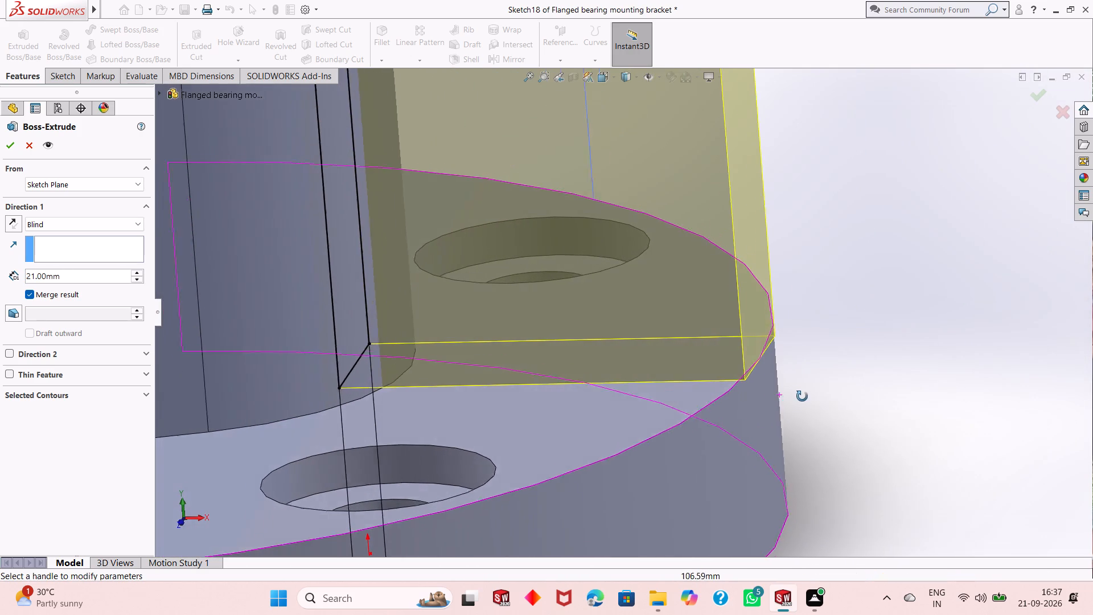
middle_drag(802, 396, 804, 401)
scroll(755, 363, up, 1)
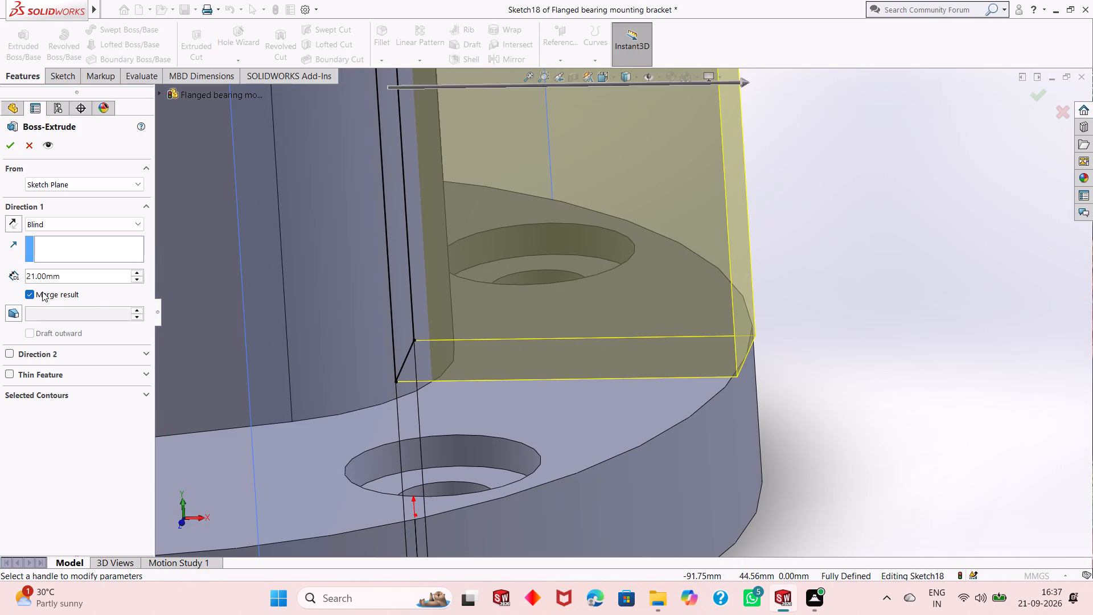
double_click(57, 277)
text(20)
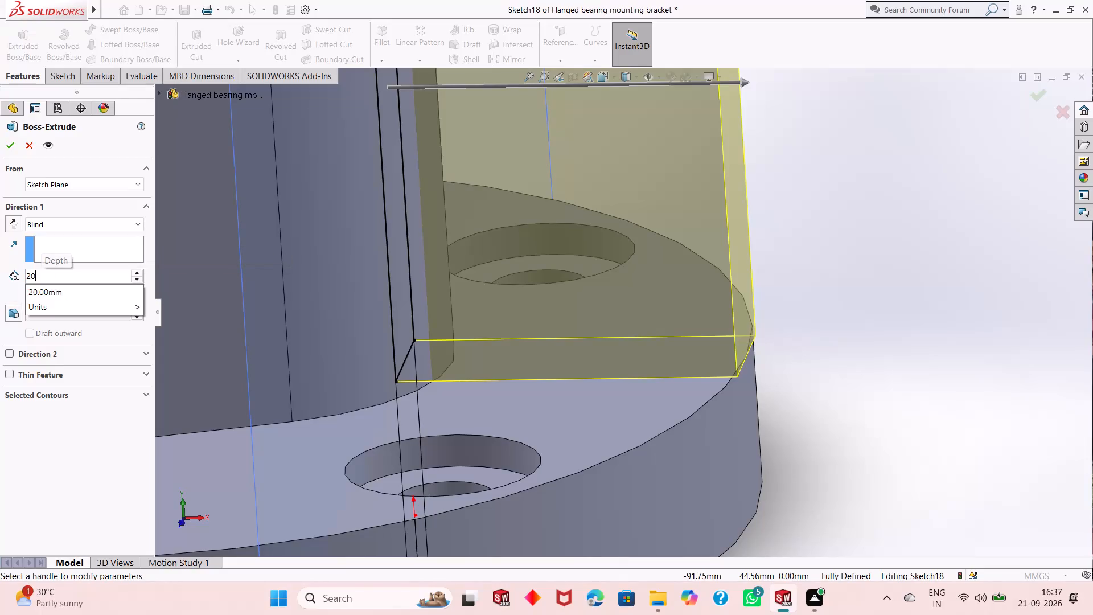
key(Return)
text(20.5)
key(Return)
text(21)
key(Return)
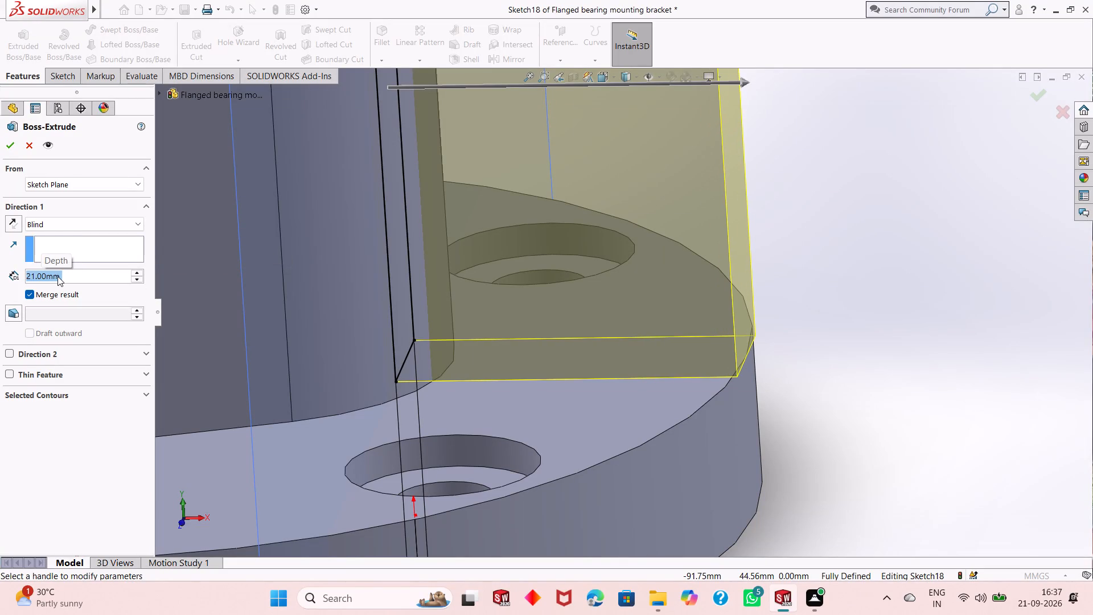
click(10, 154)
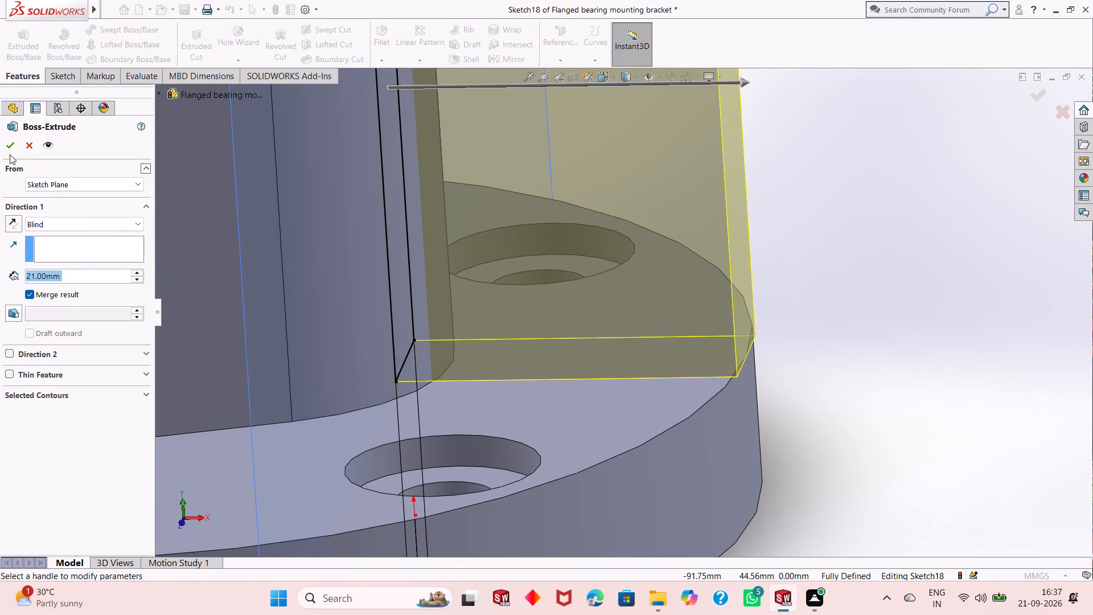
click(10, 147)
Examine the extruded rib block from both sides, especially where its foot meets the base flange's outer edge.
scroll(690, 364, up, 2)
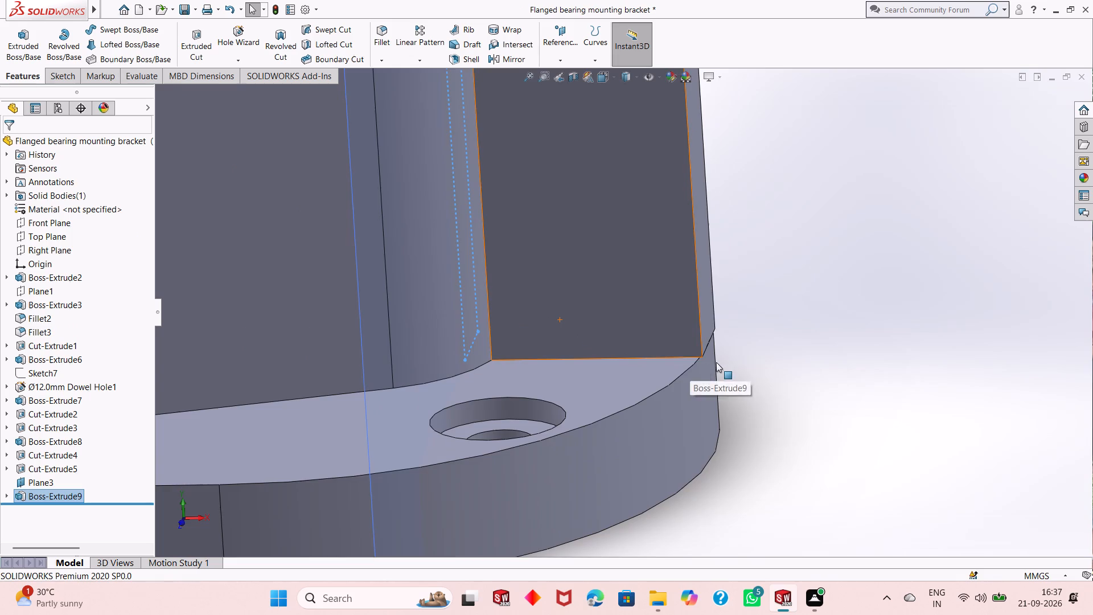
scroll(718, 360, up, 1)
middle_drag(718, 360, 603, 403)
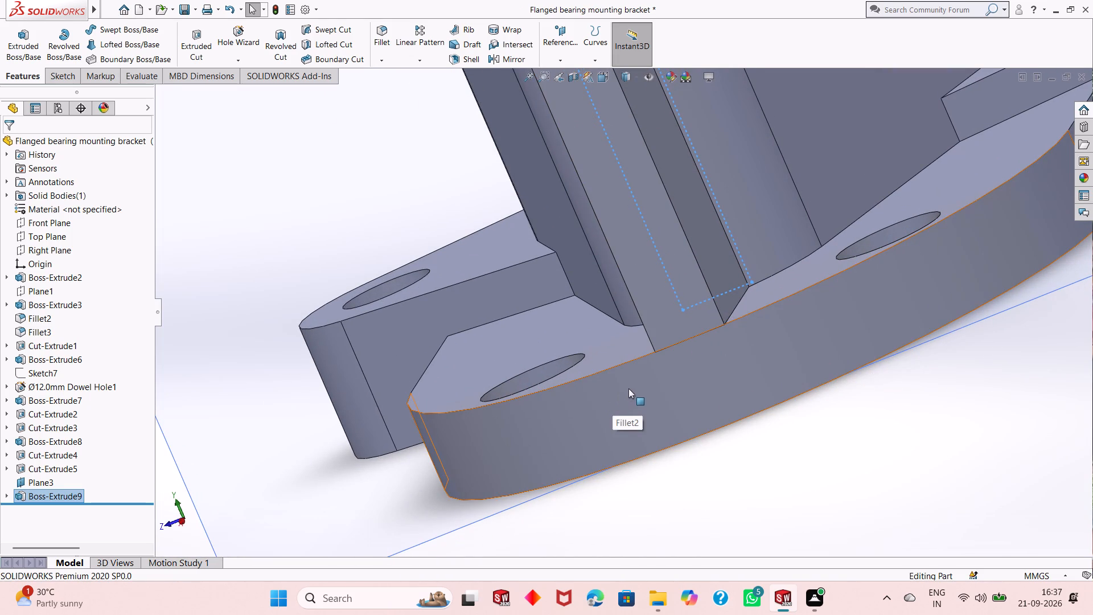
middle_drag(744, 337, 745, 337)
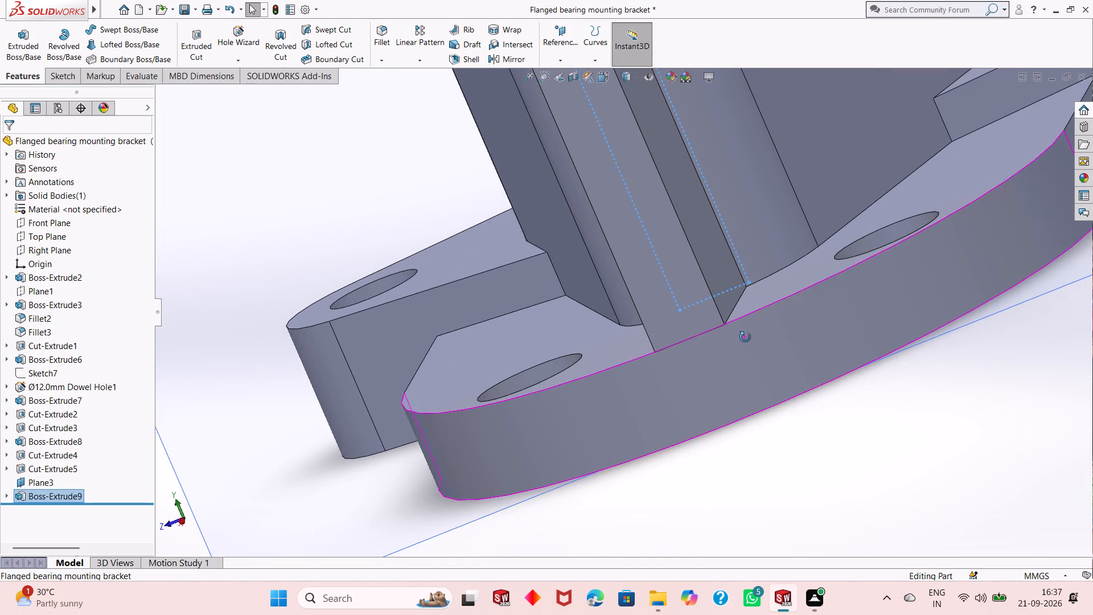
middle_drag(745, 337, 843, 310)
scroll(714, 318, up, 4)
scroll(577, 256, down, 4)
scroll(698, 292, up, 2)
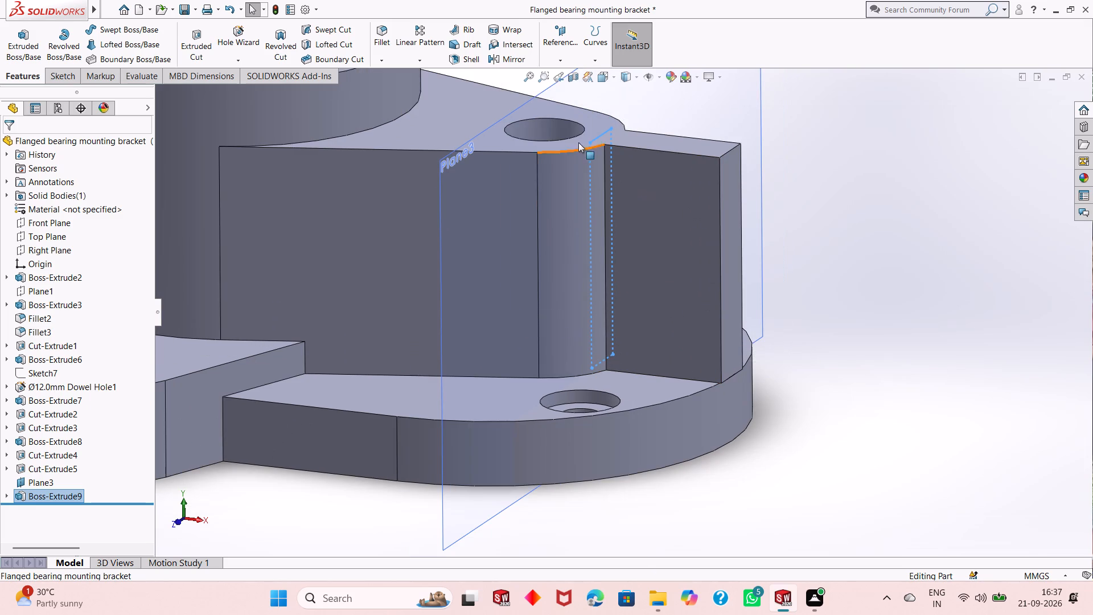
Sketch a diagonal line about 39.6 mm long on the rib block's side face, from its upper corner at the boss to its lower outer corner.
click(39, 76)
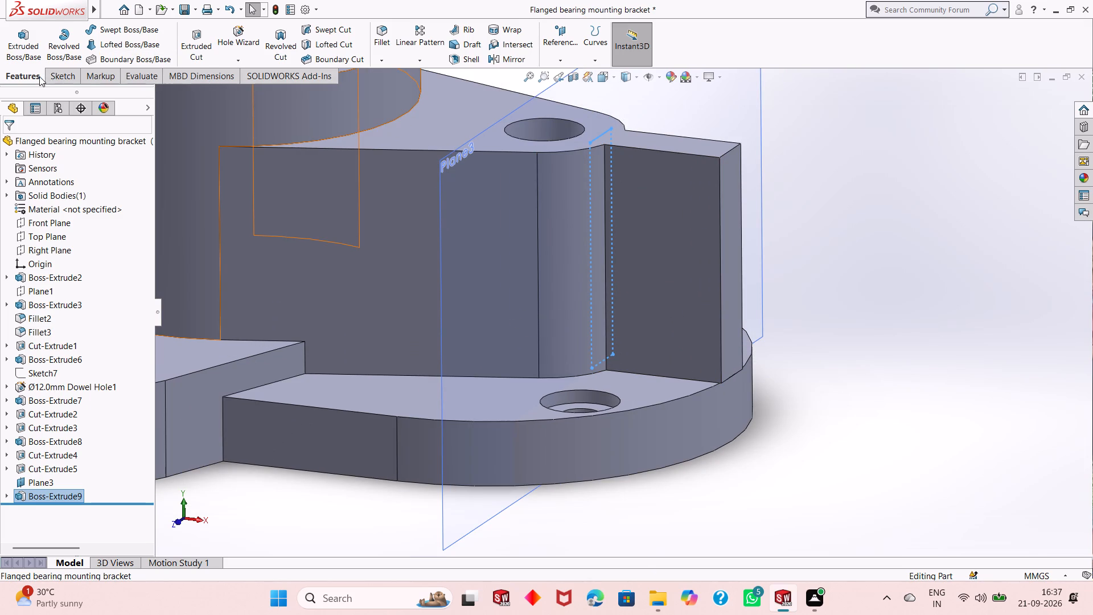
click(50, 78)
click(104, 34)
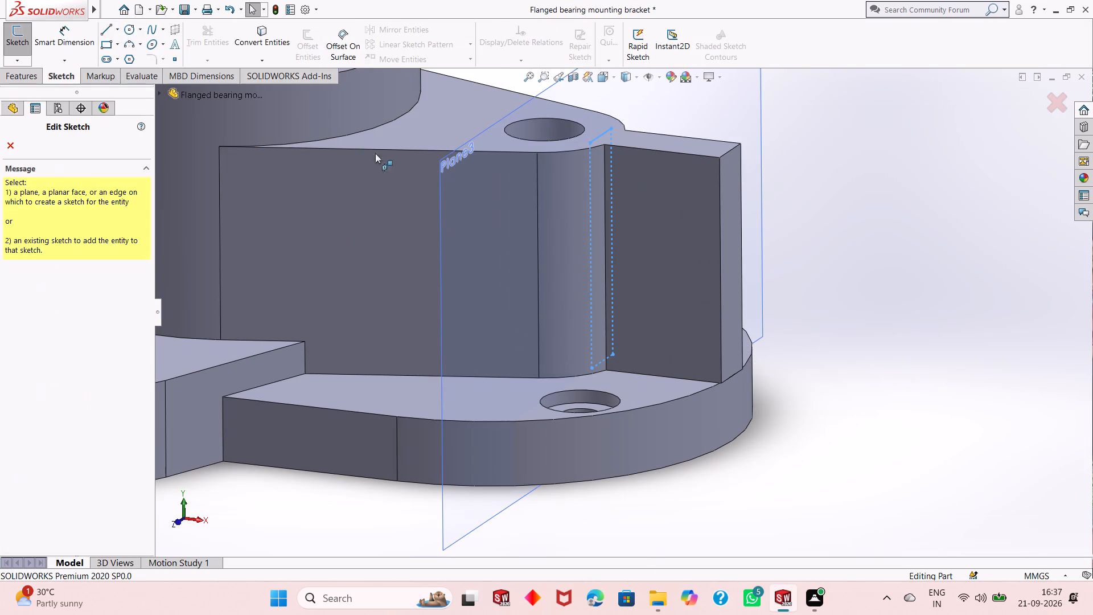
click(669, 196)
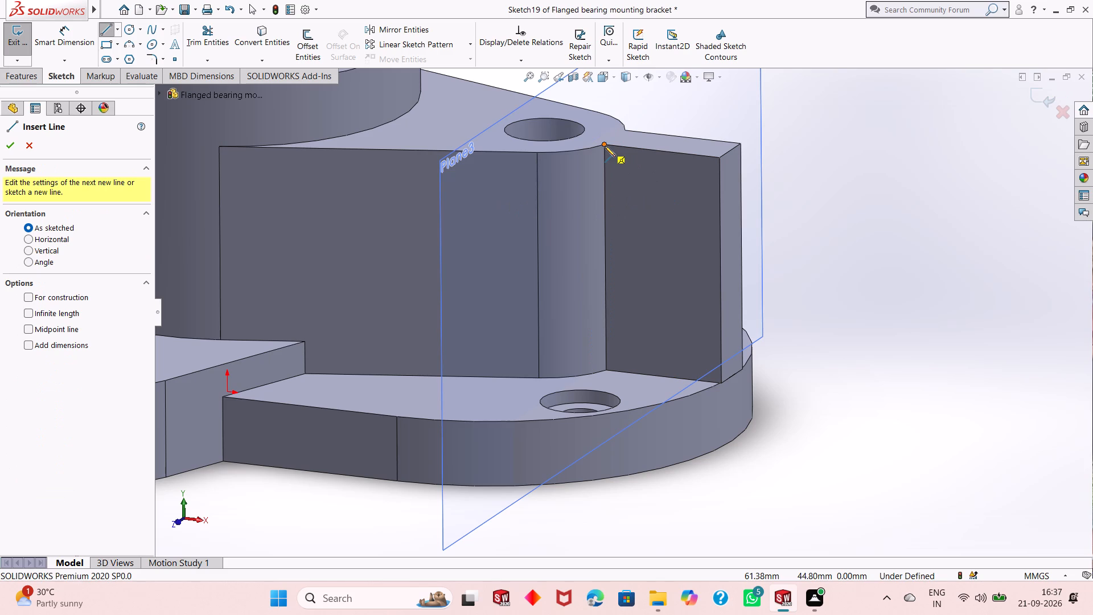
click(605, 146)
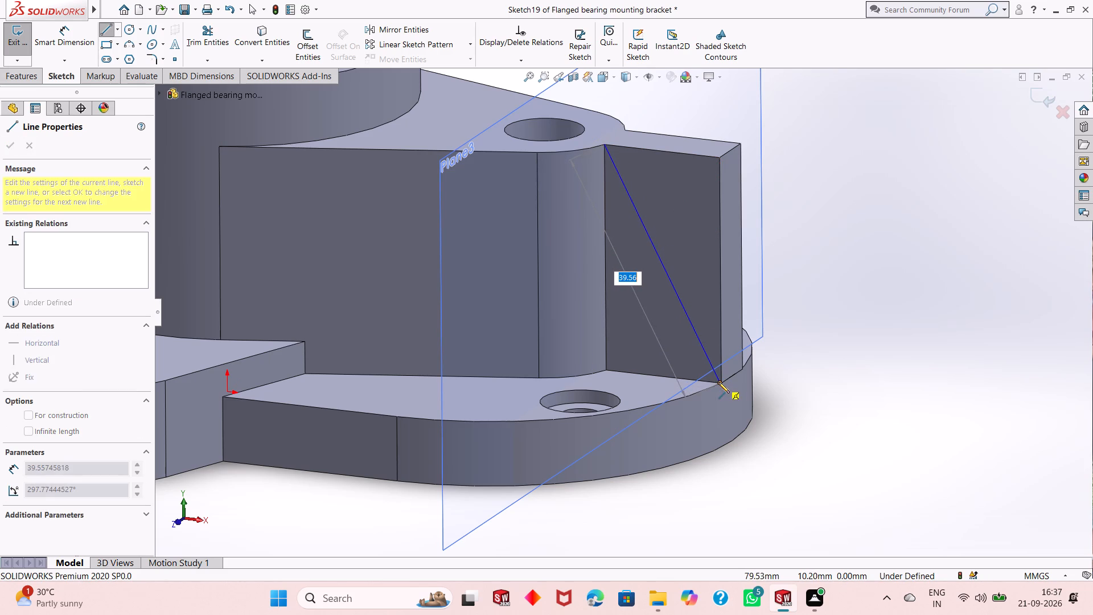
click(724, 386)
right_click(724, 386)
click(742, 392)
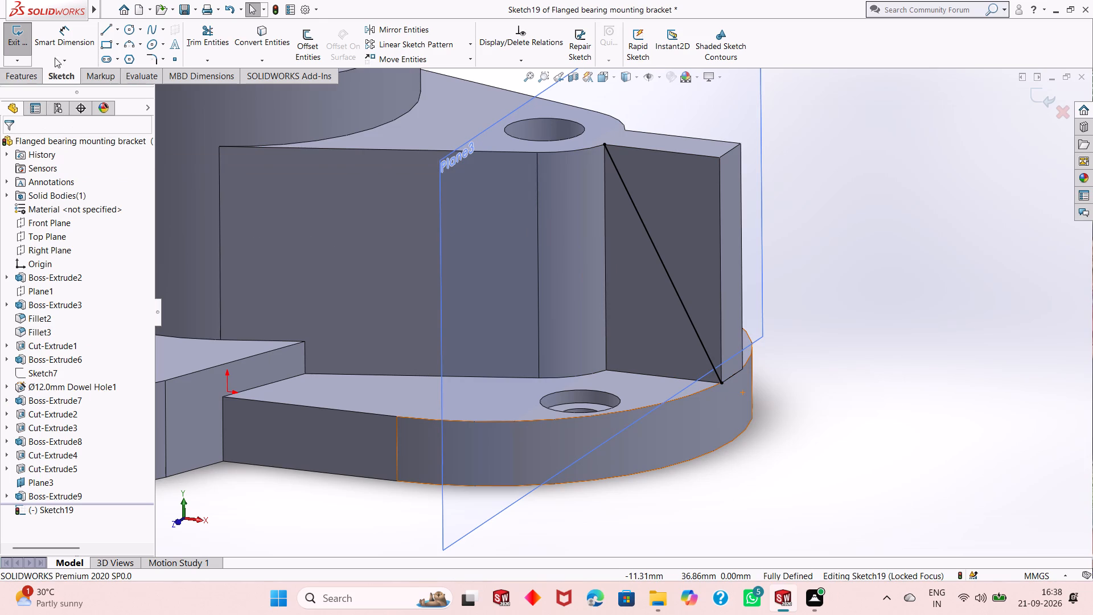
Cut away the rib block's upper outer portion along the diagonal line with a 21 mm blind extruded cut.
click(14, 78)
click(179, 35)
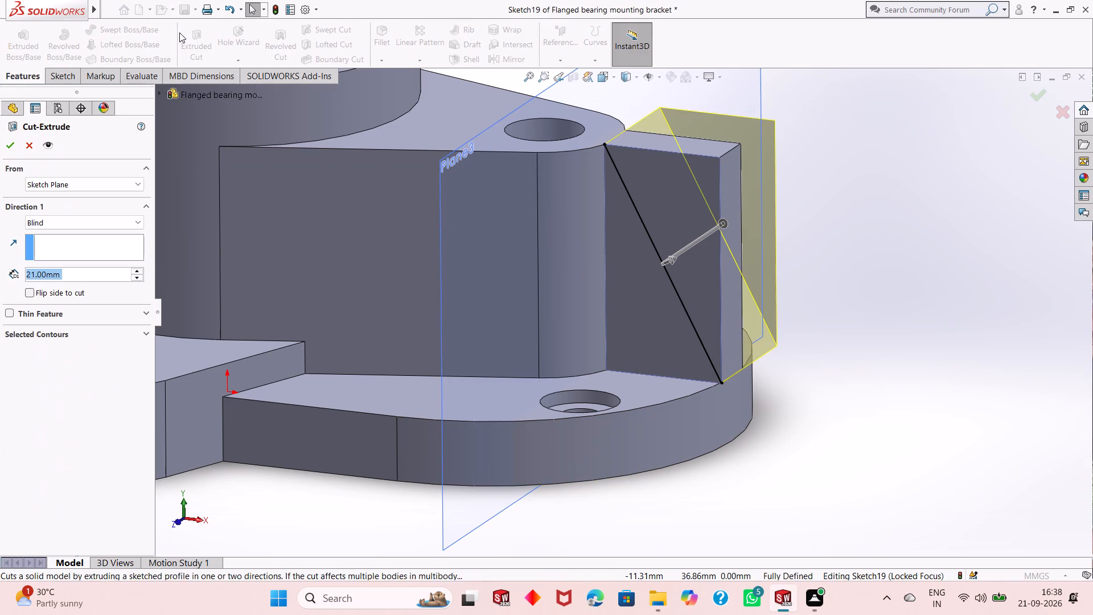
click(13, 144)
click(859, 328)
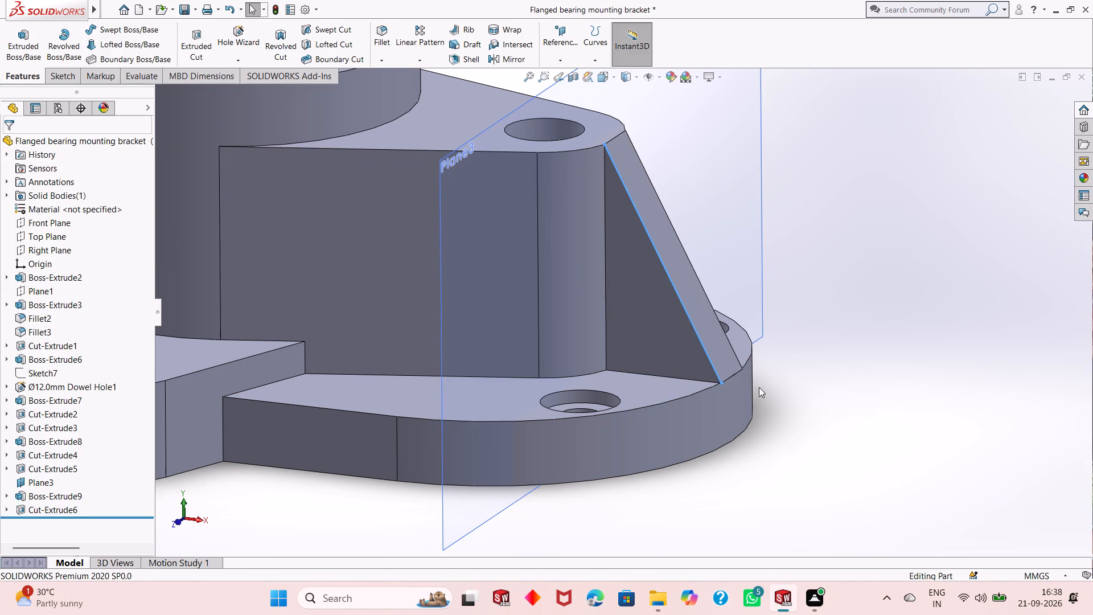
Hide the offset reference plane Plane3 passing through the side boss.
scroll(750, 392, up, 2)
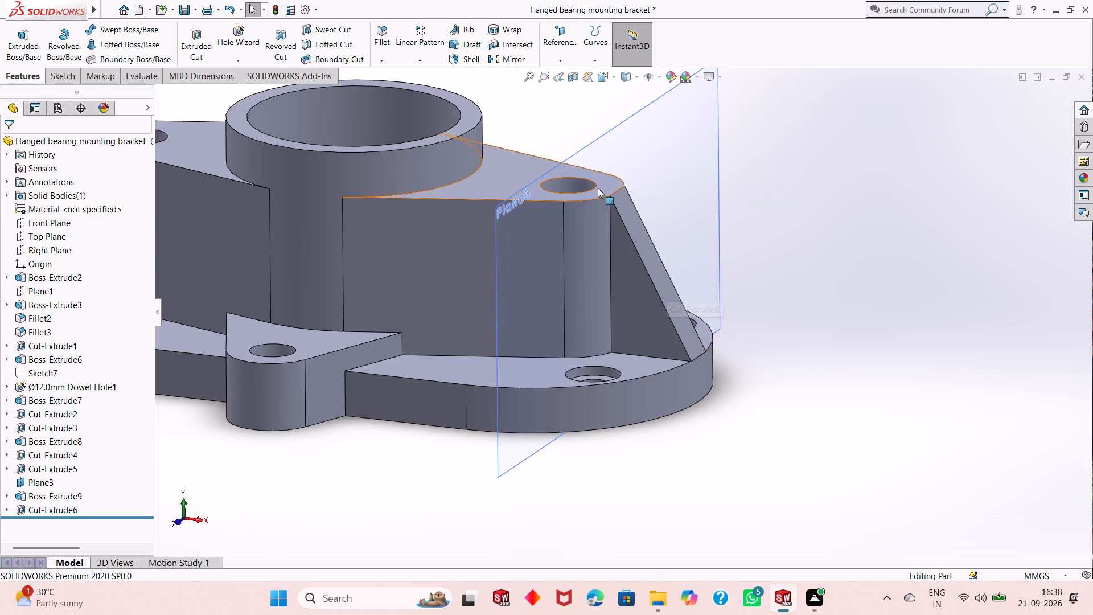
scroll(598, 187, down, 6)
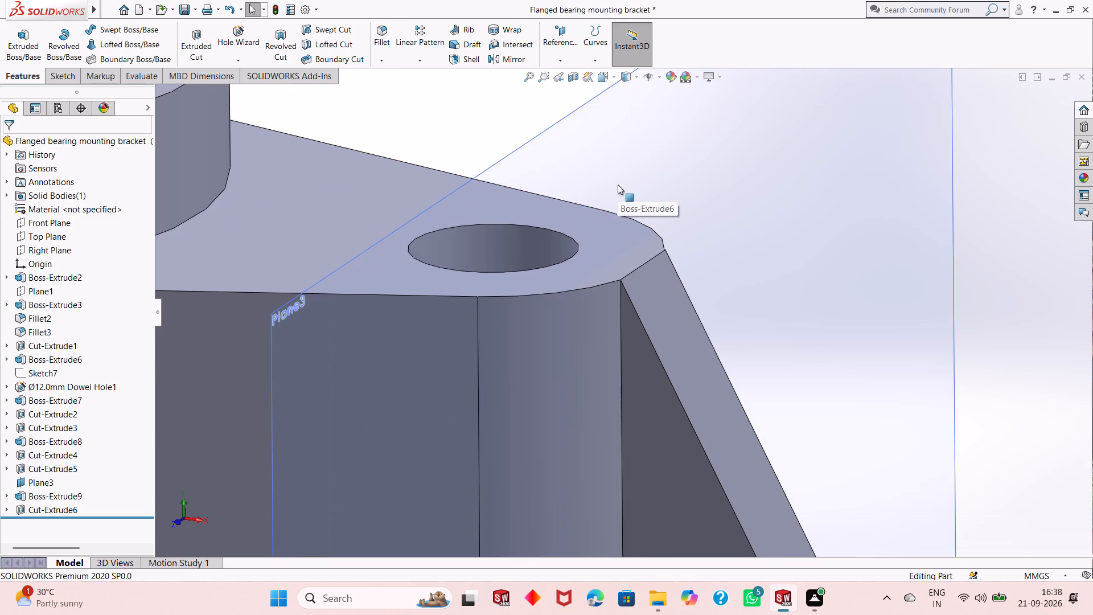
scroll(641, 264, up, 6)
scroll(665, 403, up, 4)
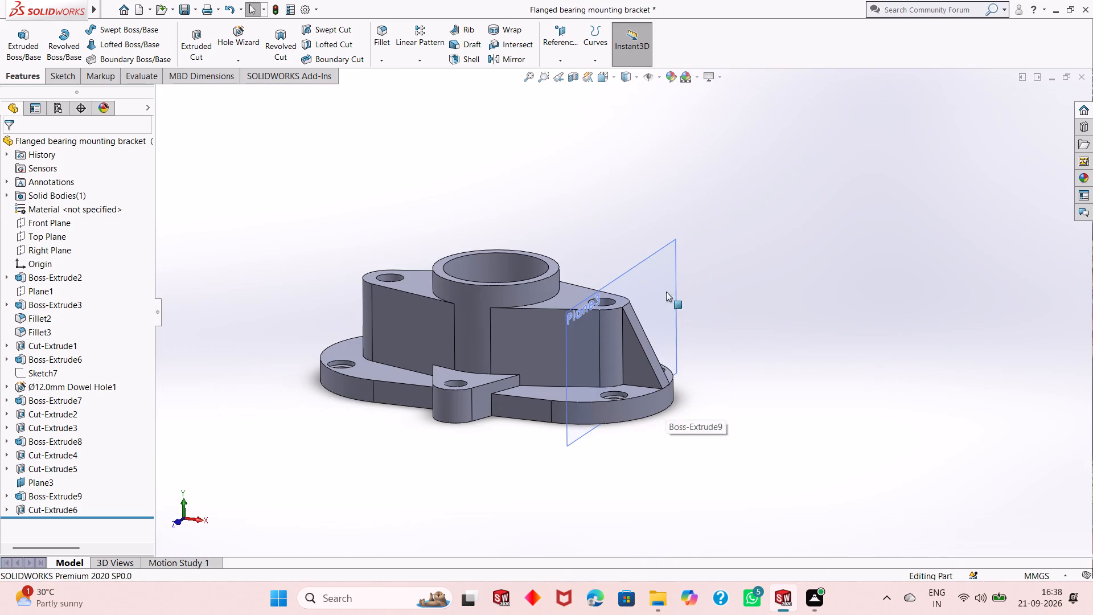
right_click(655, 272)
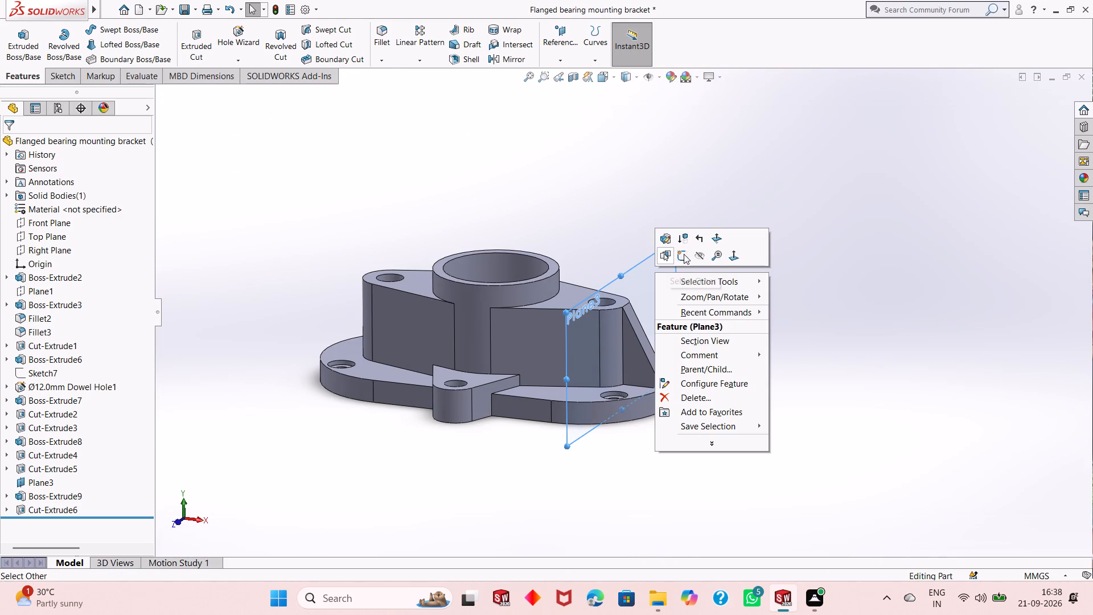
click(695, 253)
scroll(673, 329, up, 1)
scroll(650, 366, down, 3)
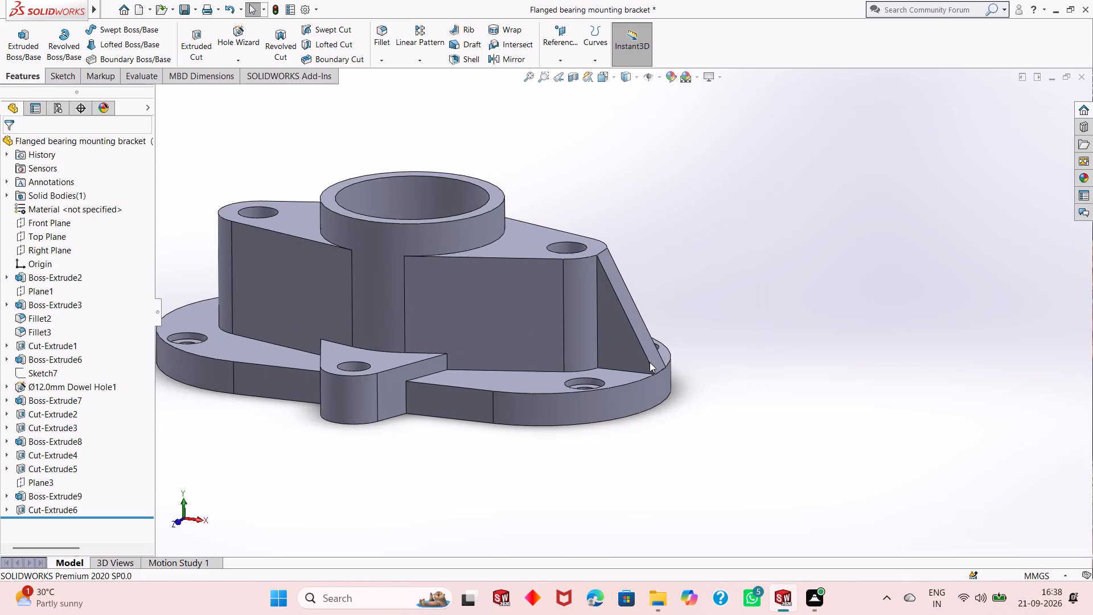
scroll(646, 350, up, 2)
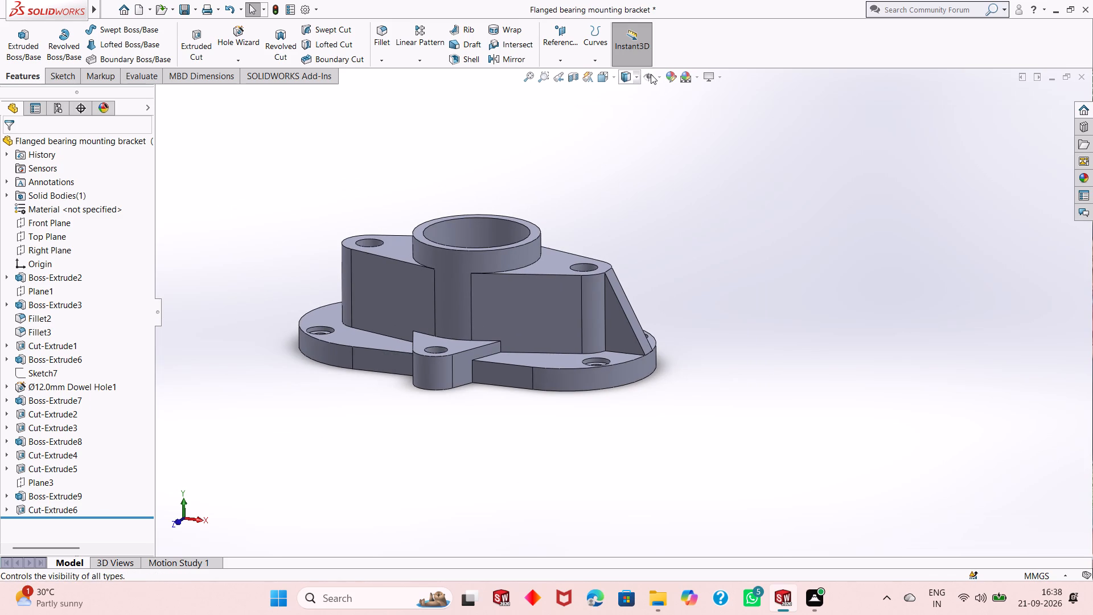
Turn on the display of temporary axes for the bracket's holes and cylindrical faces.
click(660, 72)
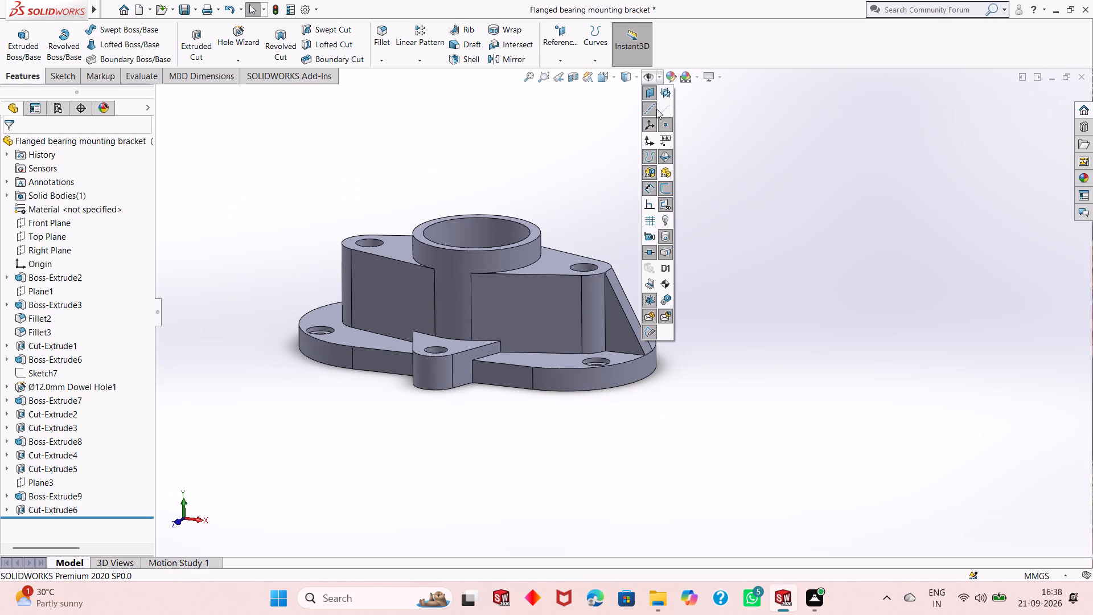
click(662, 109)
middle_drag(574, 272, 619, 255)
middle_drag(511, 274, 548, 272)
middle_drag(532, 240, 548, 343)
scroll(536, 286, down, 1)
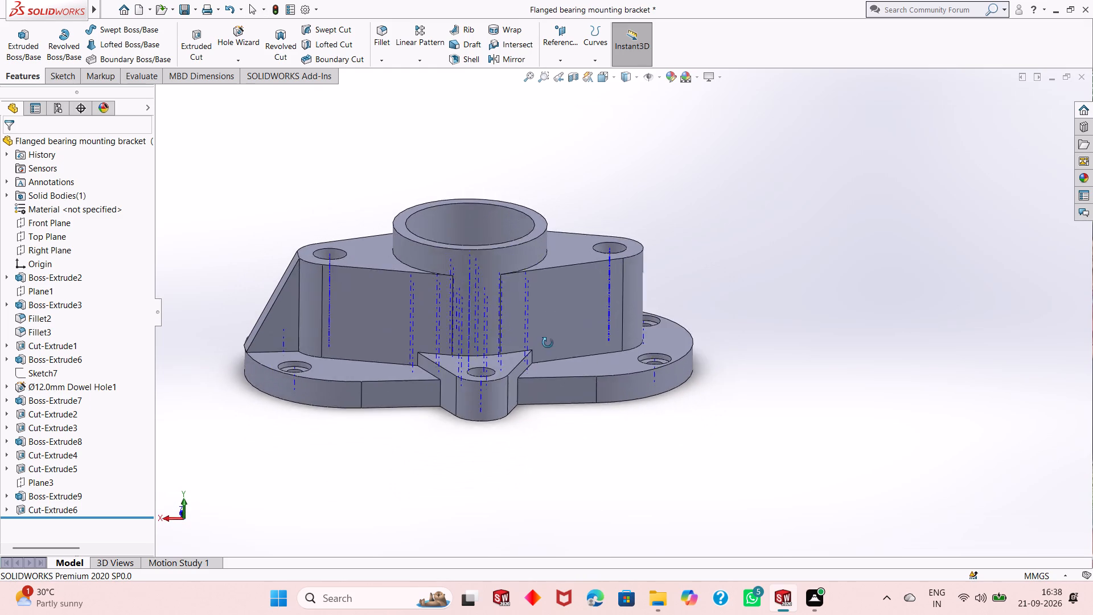
Turn off the display of temporary axes and reference axes on the bracket.
middle_drag(548, 343, 548, 340)
scroll(548, 340, up, 1)
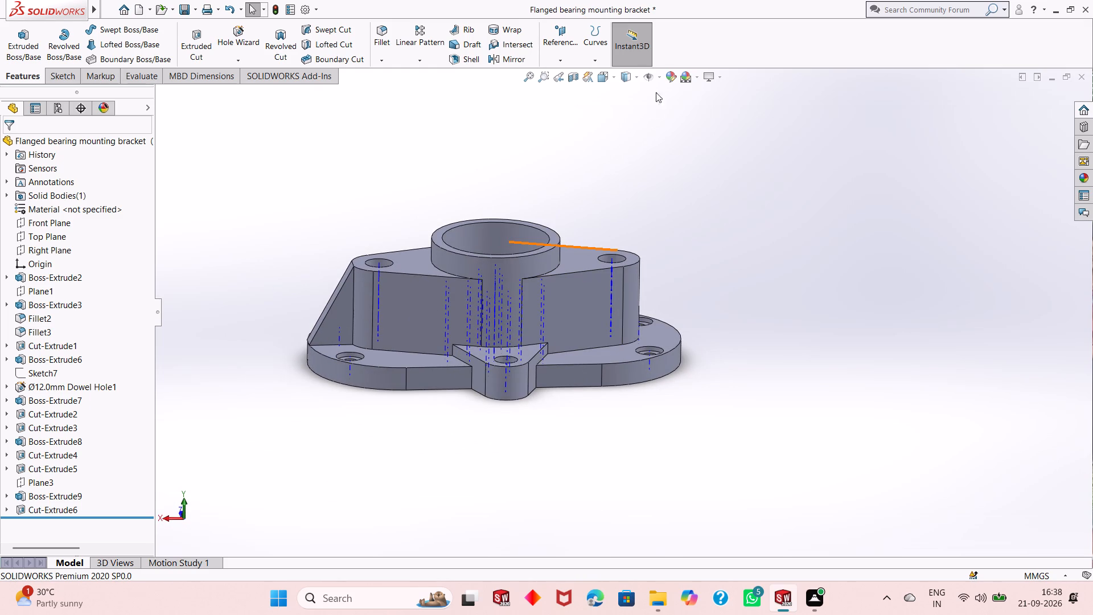
click(659, 77)
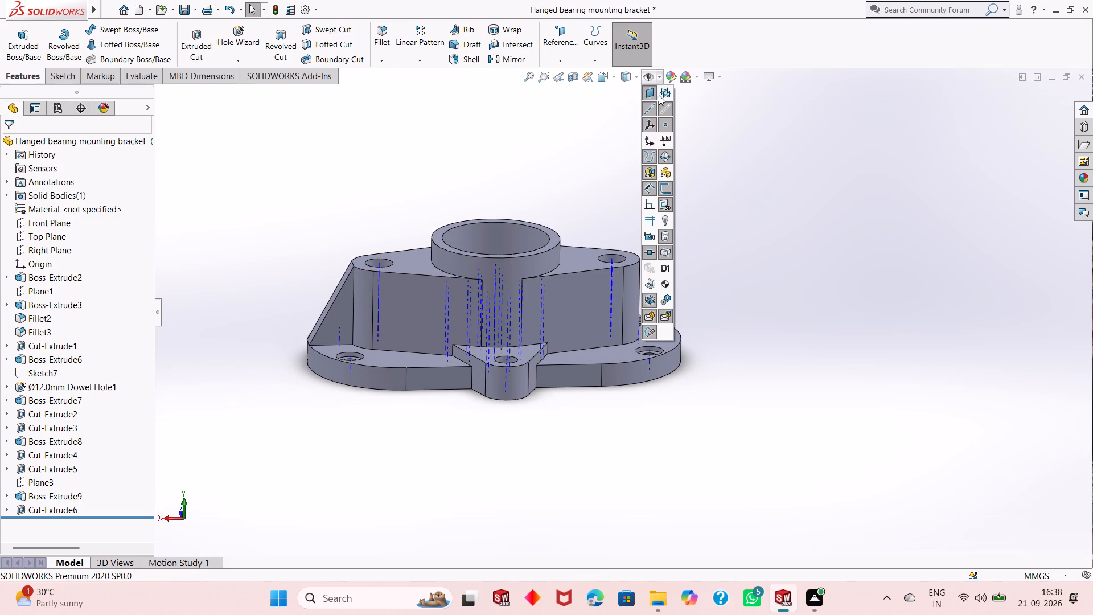
click(662, 105)
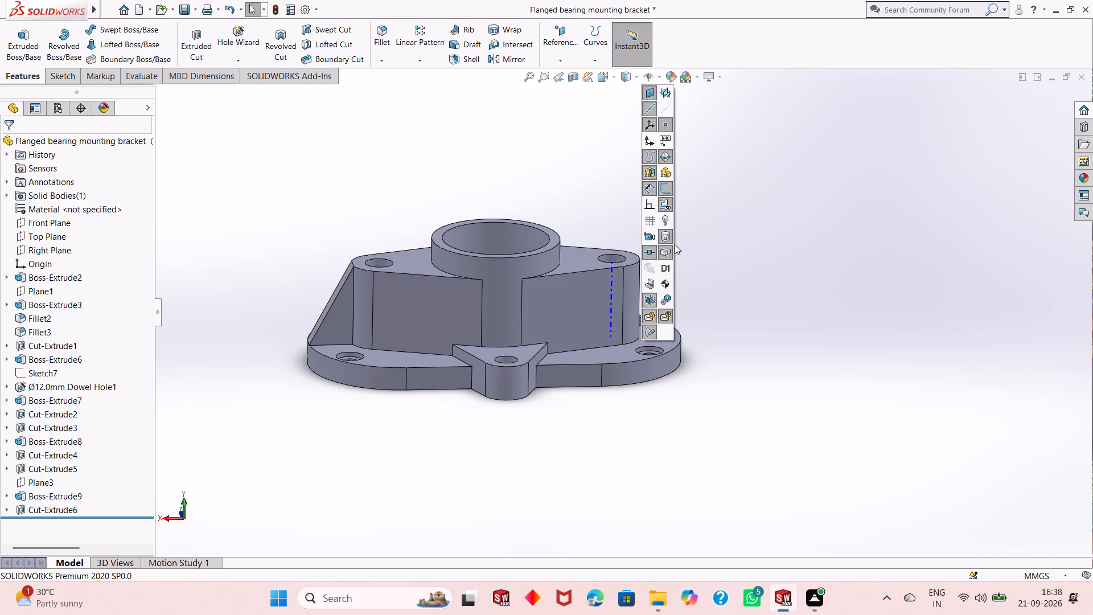
key(Escape)
key(Escape)
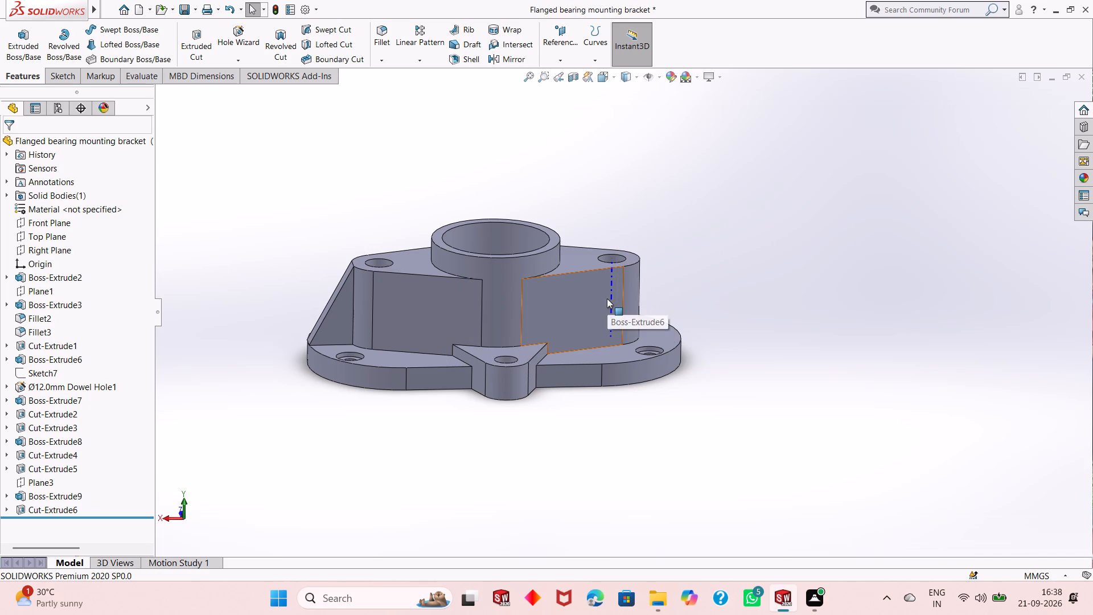
key(Escape)
key(Escape)
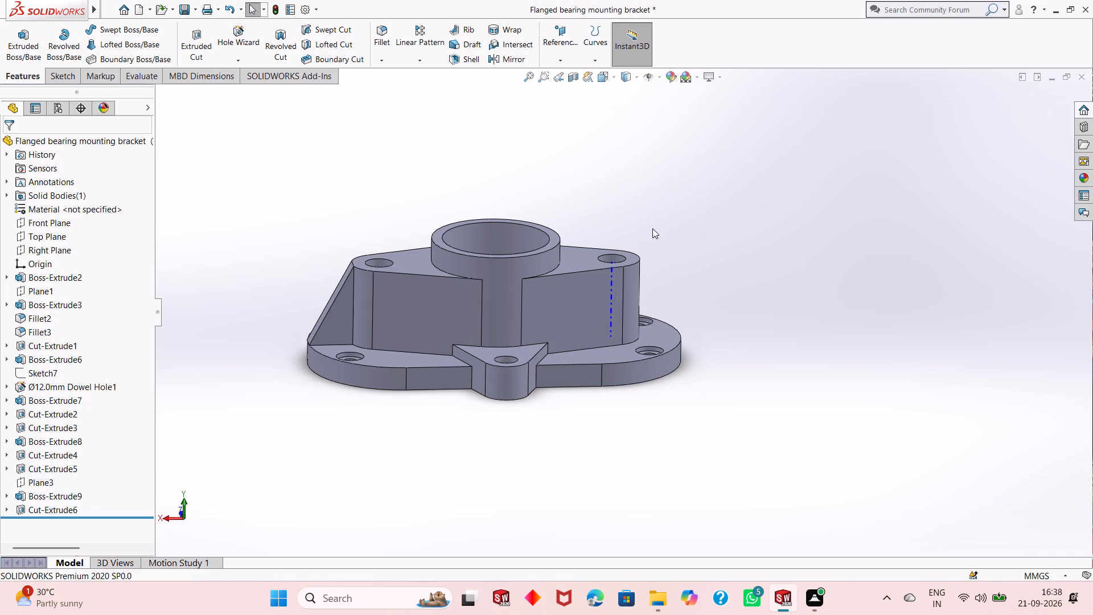
click(661, 82)
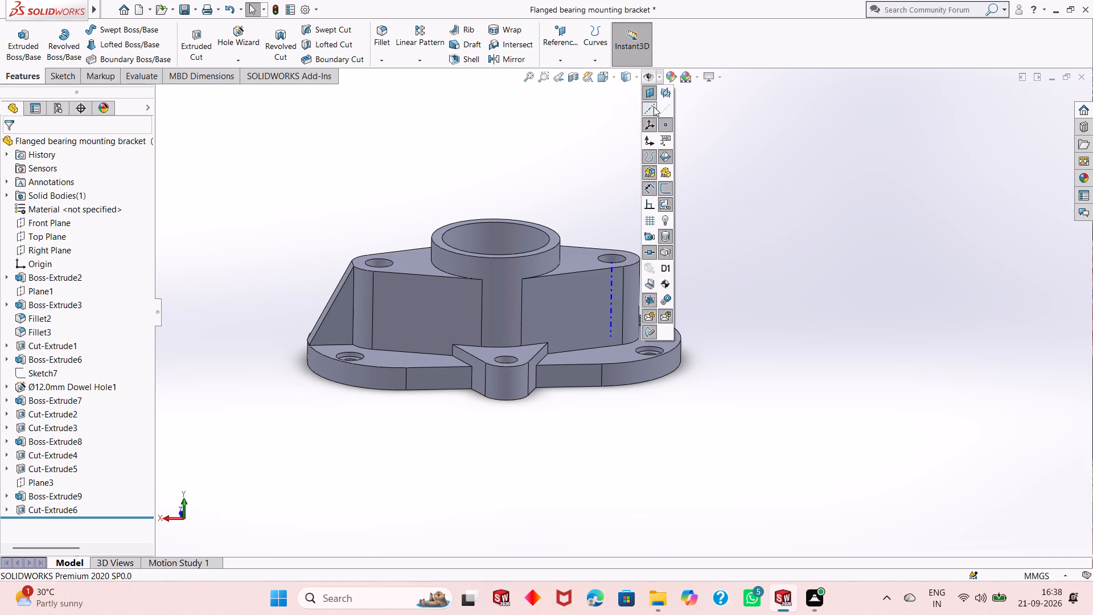
click(654, 106)
key(Escape)
key(Escape)
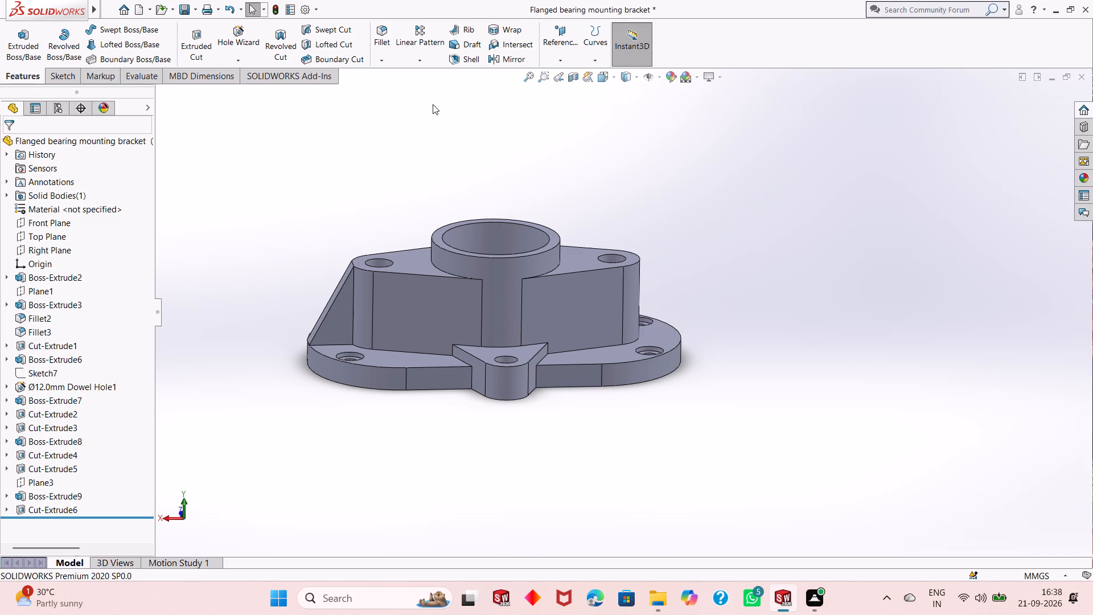
Create a reference plane offset 59 mm from the Right Plane, flipped to the side opposite the existing rib.
click(569, 61)
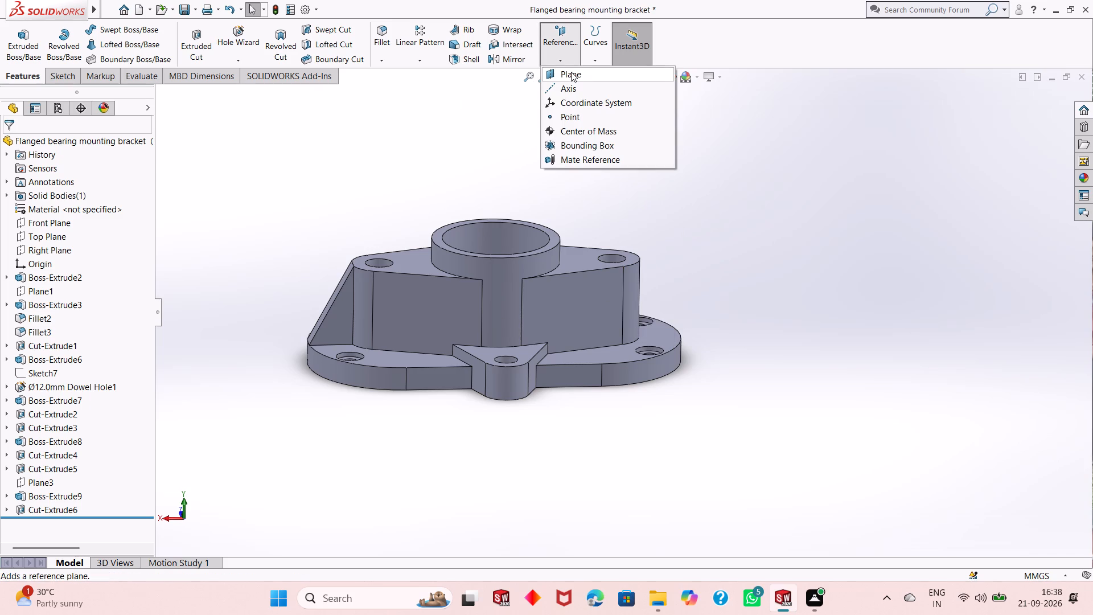
click(571, 72)
click(208, 99)
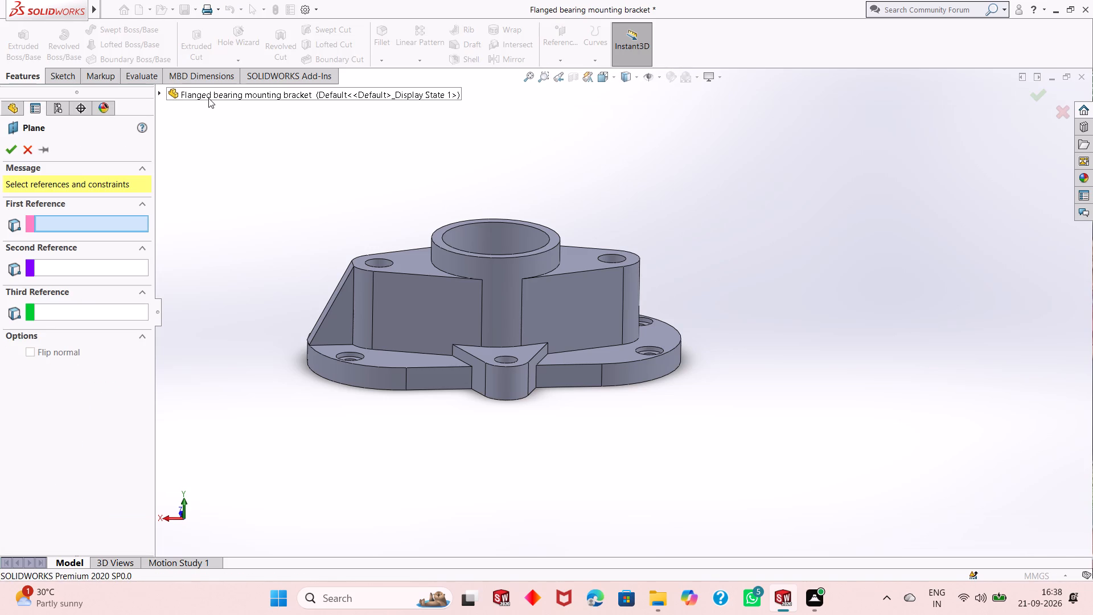
click(187, 90)
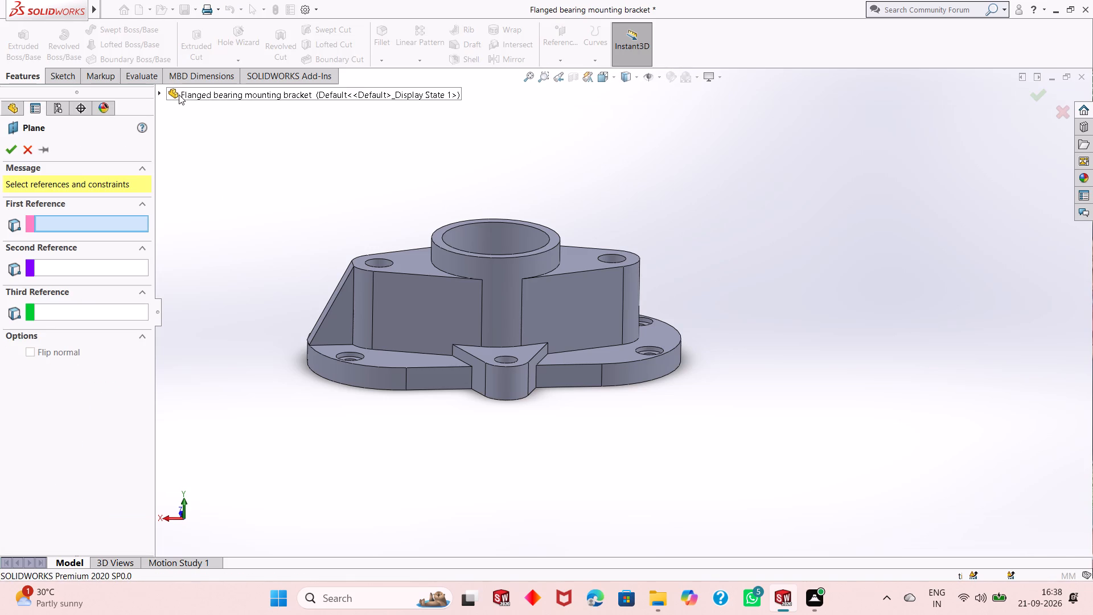
click(179, 95)
click(171, 95)
click(159, 91)
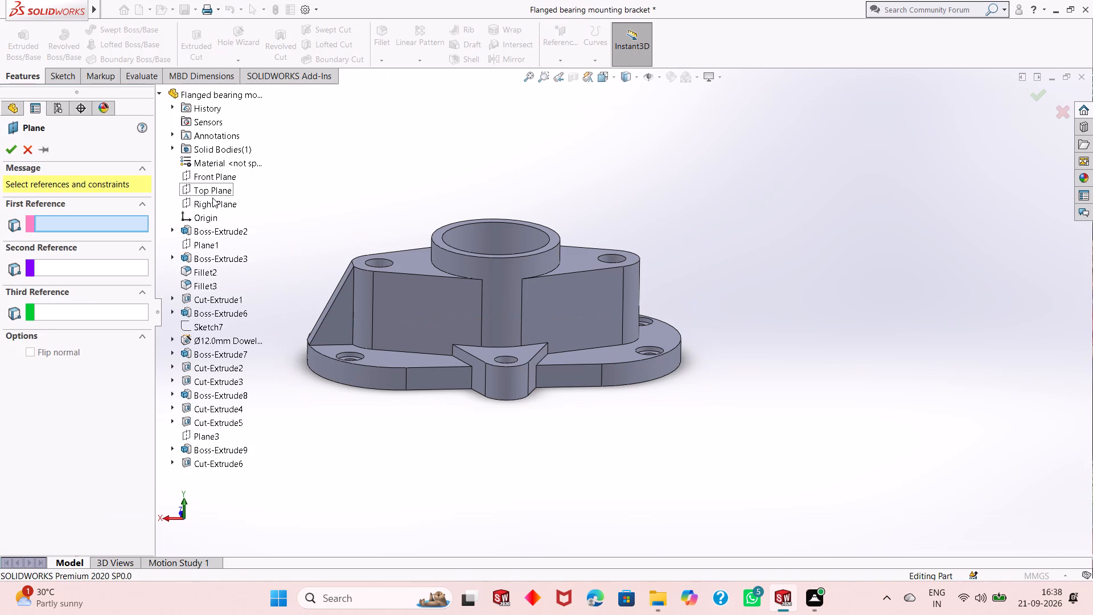
click(212, 198)
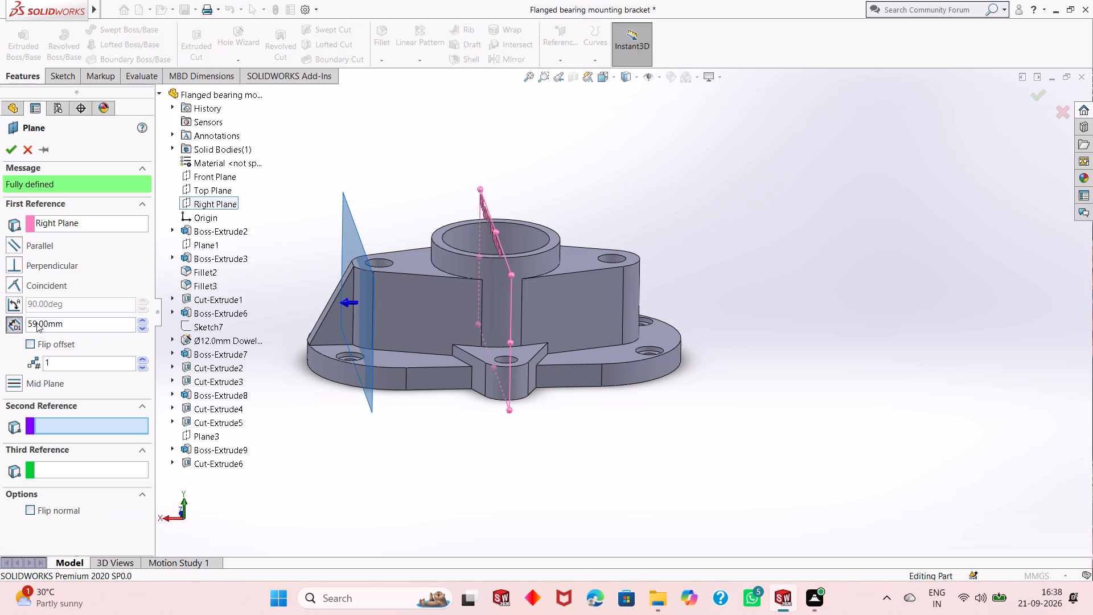
click(28, 346)
click(10, 153)
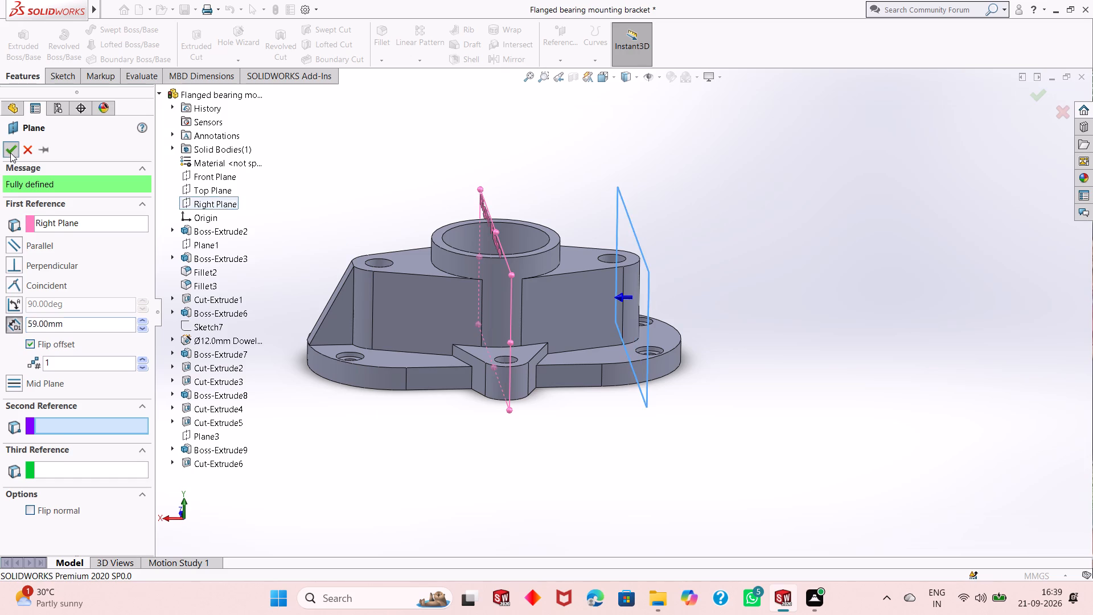
Sketch a corner rectangle about 9.1 by 35 mm on the new offset plane, from the side boss's top edge to the base flange's top.
middle_drag(761, 372, 717, 388)
click(675, 248)
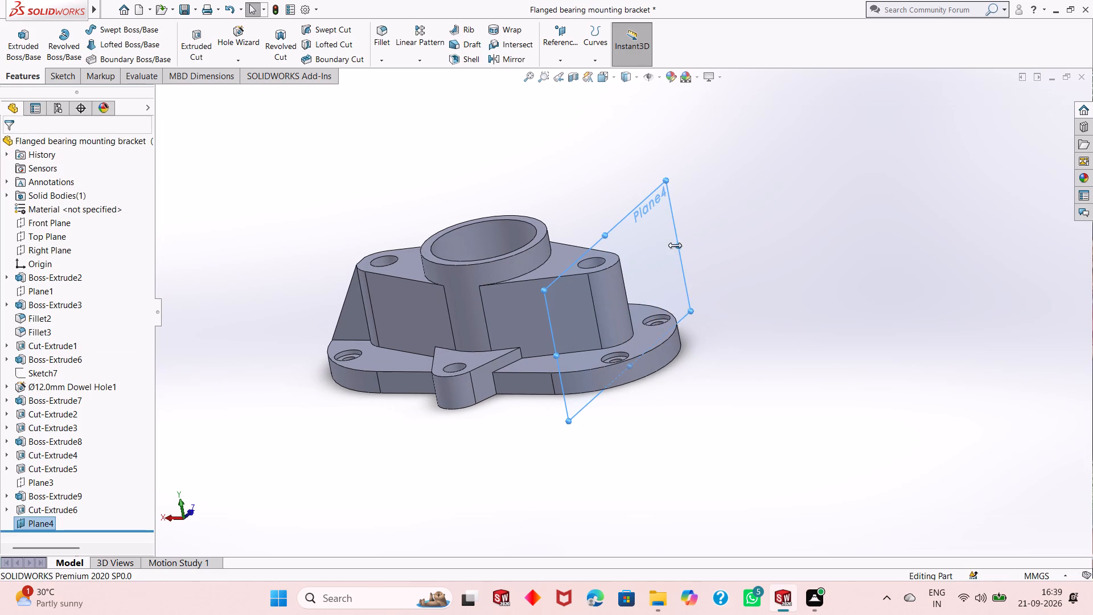
click(728, 216)
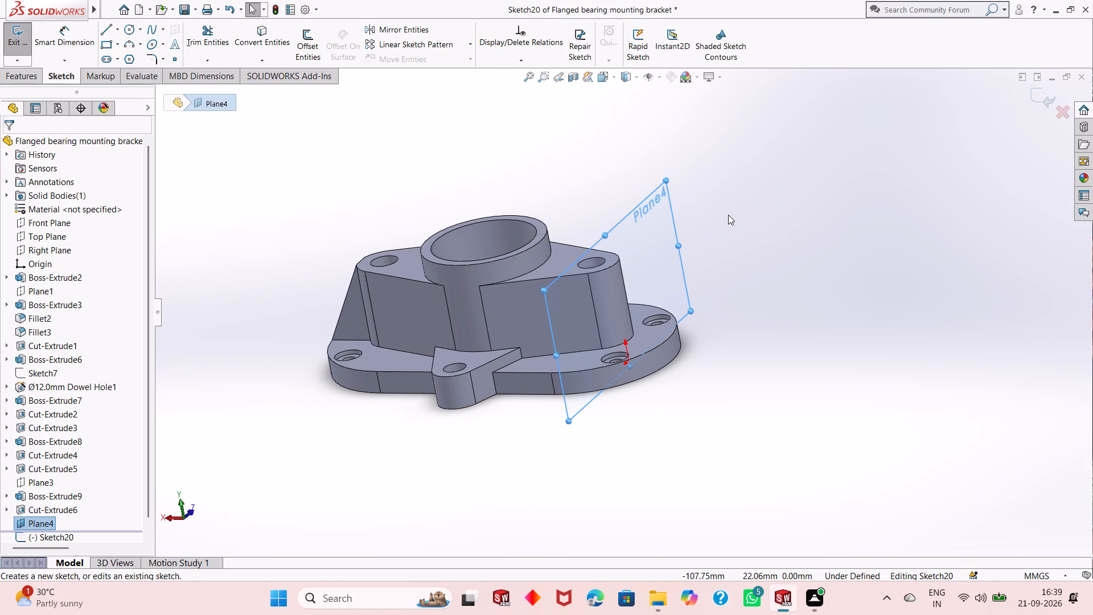
key(ctrl+8)
key(ctrl+8)
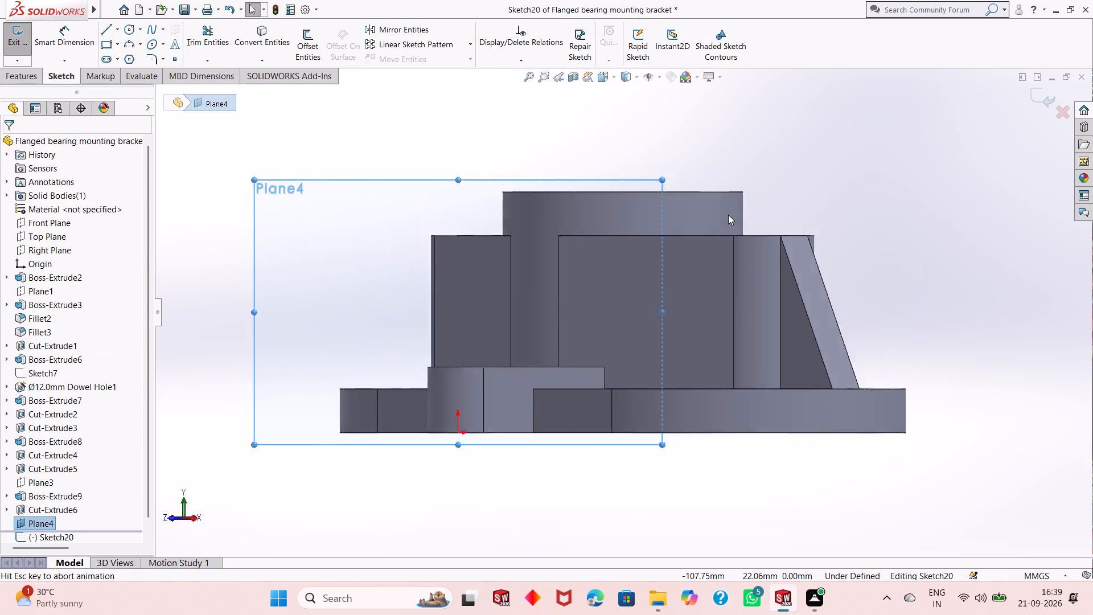
key(Escape)
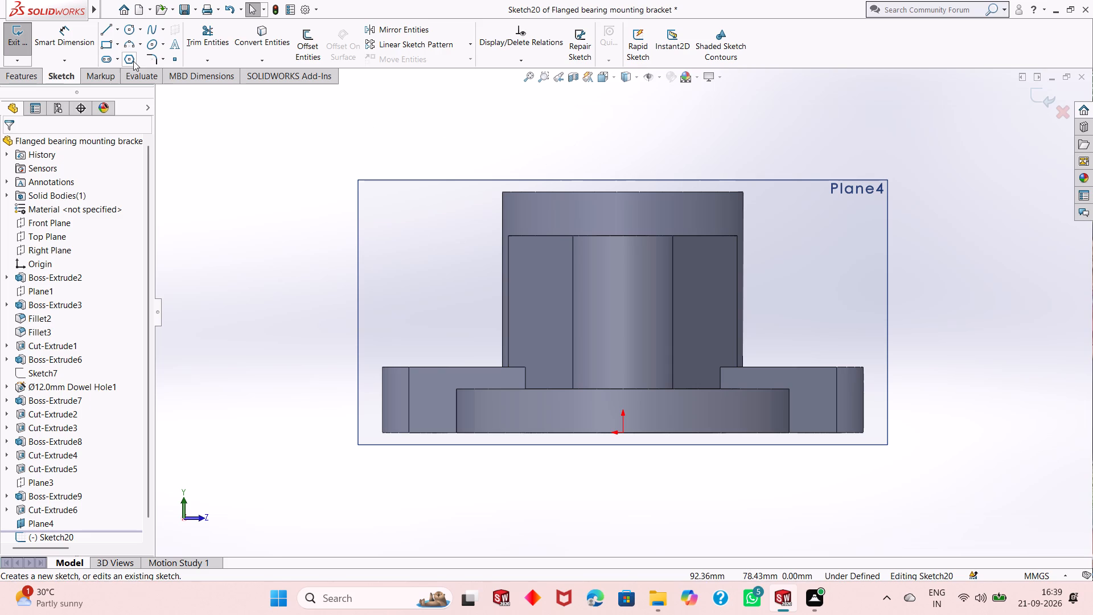
click(108, 43)
click(599, 235)
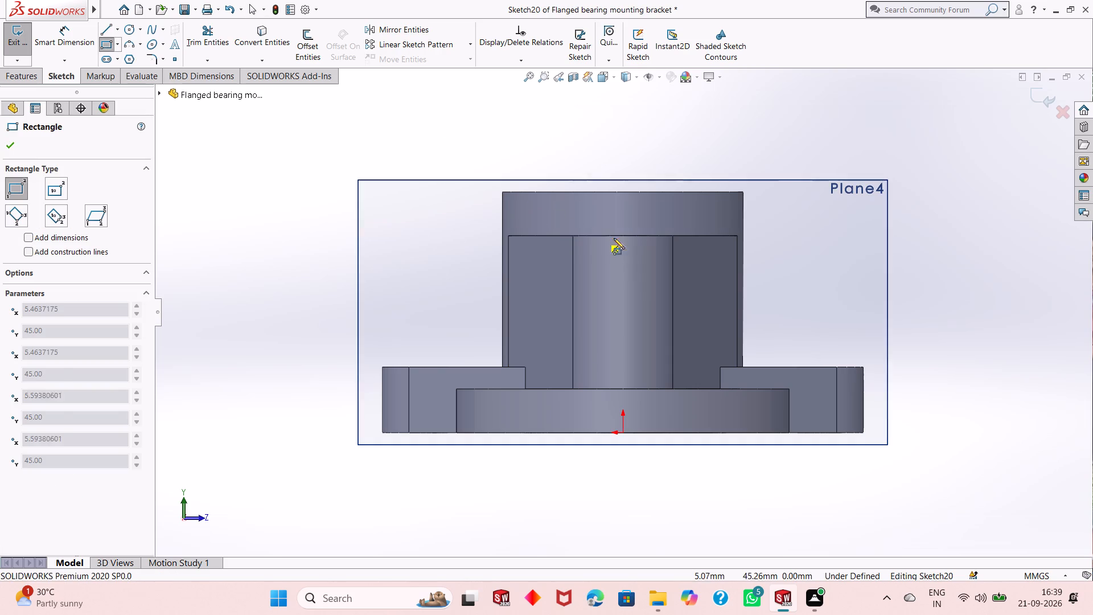
click(639, 391)
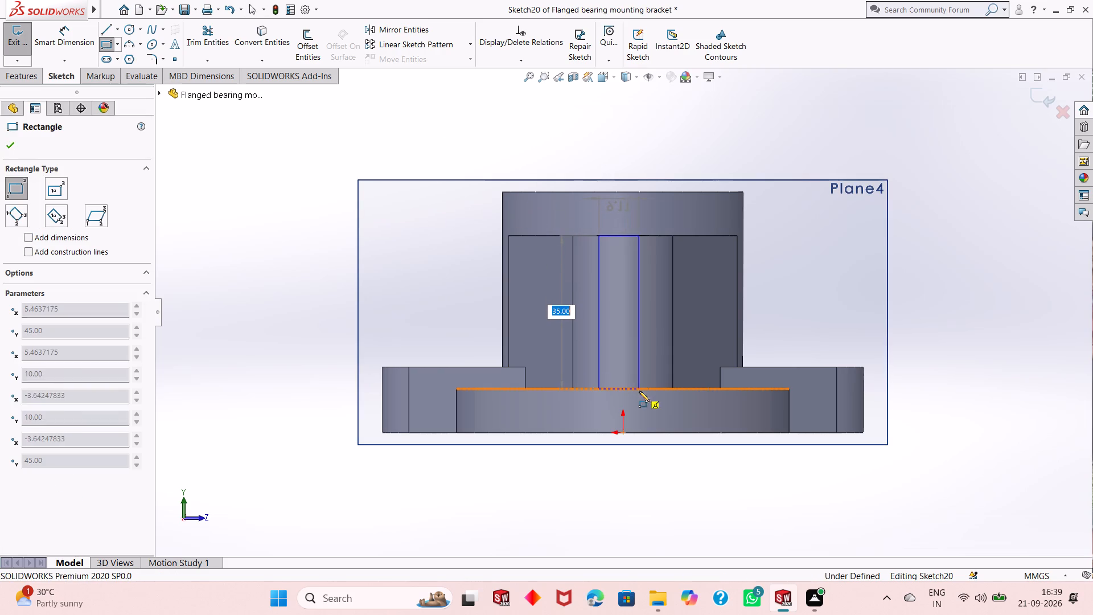
right_click(639, 391)
click(661, 395)
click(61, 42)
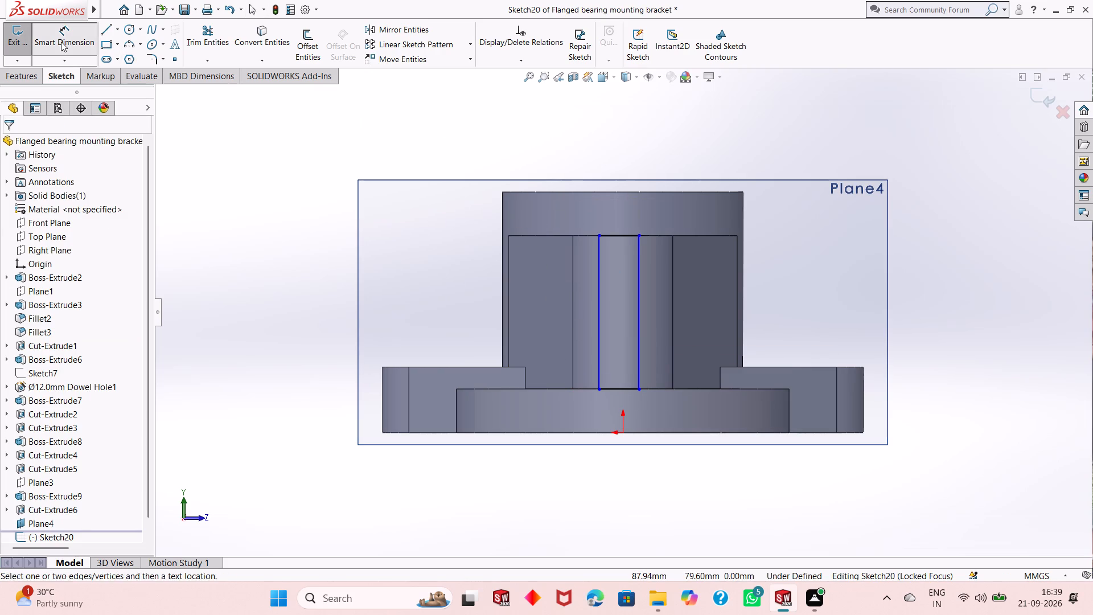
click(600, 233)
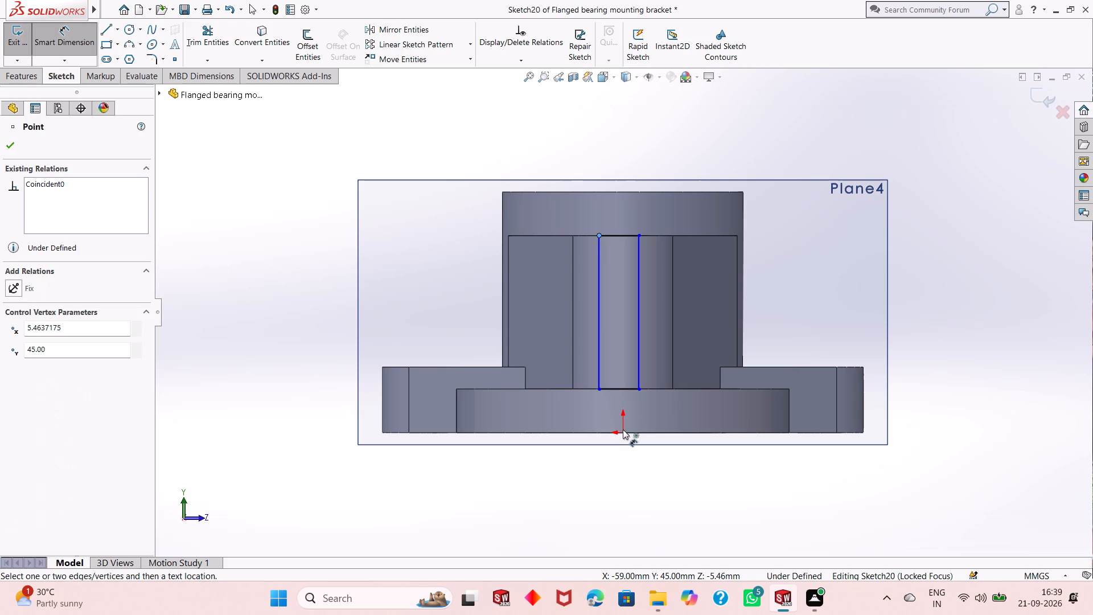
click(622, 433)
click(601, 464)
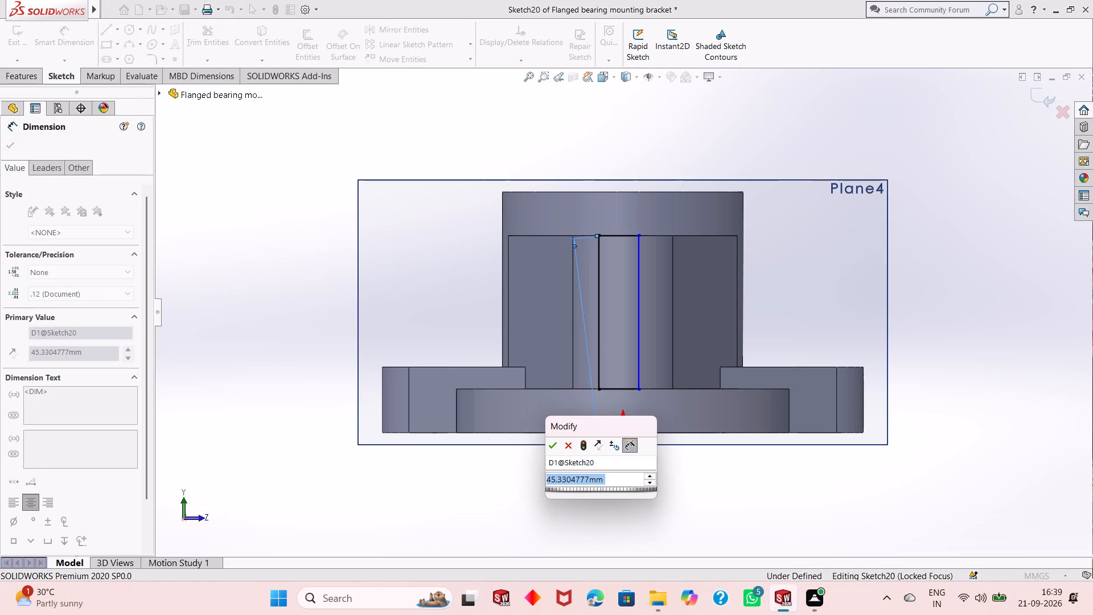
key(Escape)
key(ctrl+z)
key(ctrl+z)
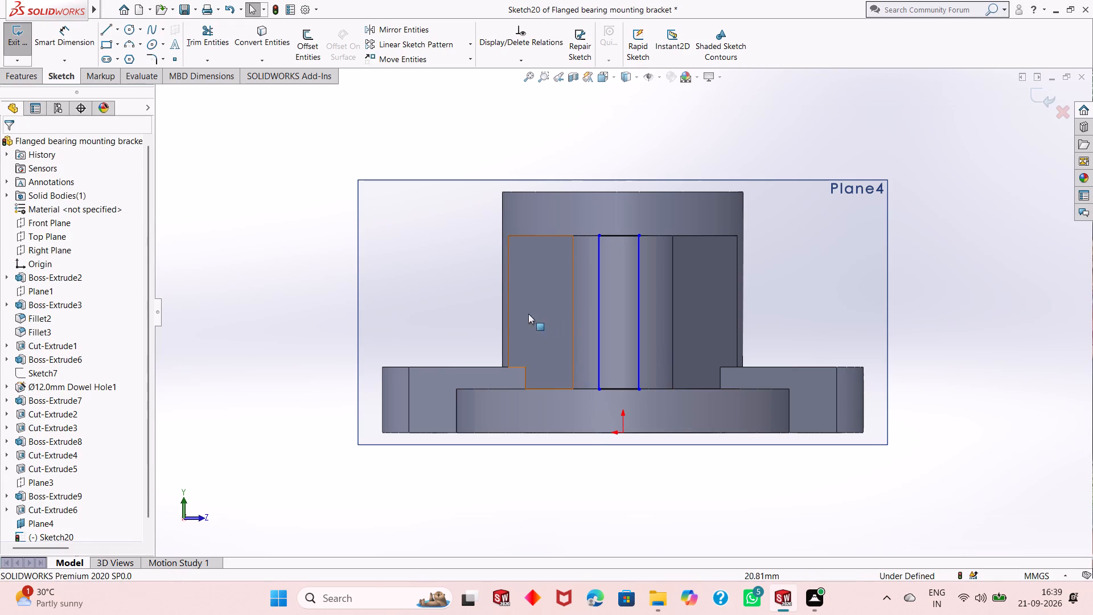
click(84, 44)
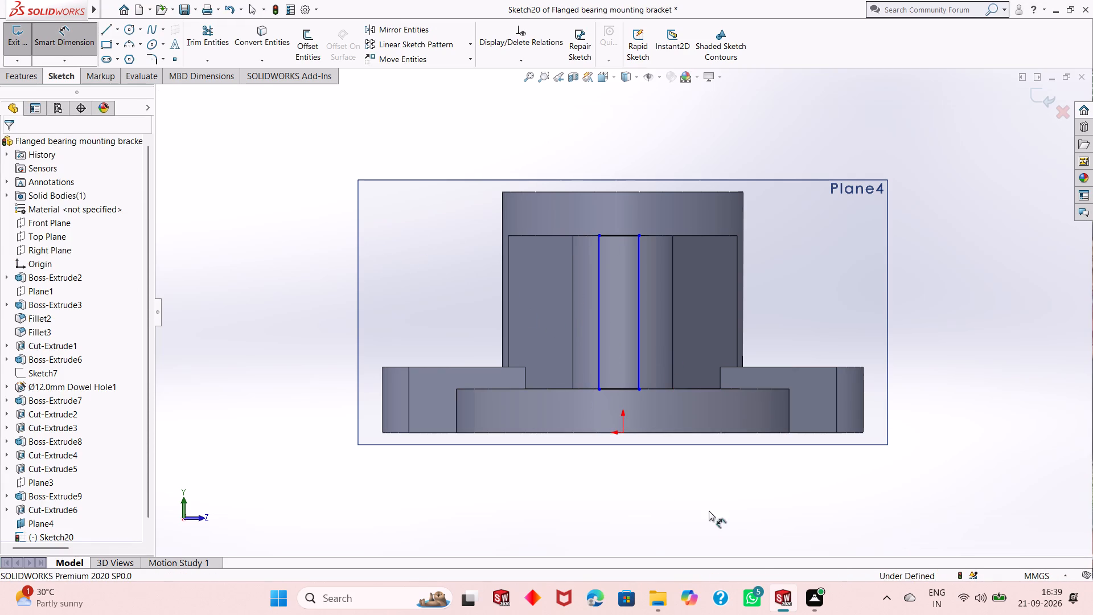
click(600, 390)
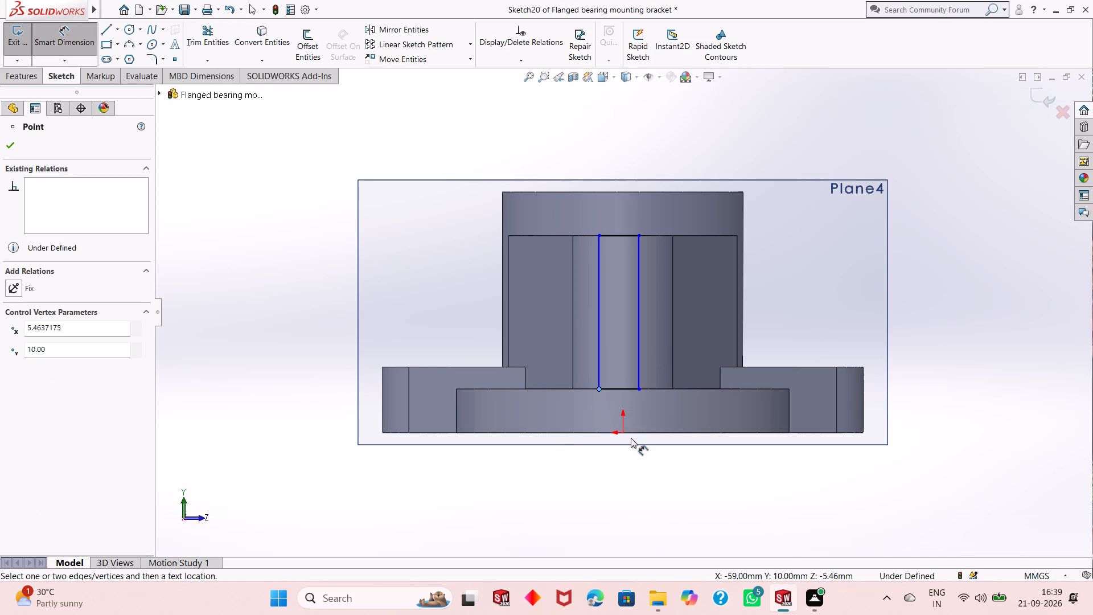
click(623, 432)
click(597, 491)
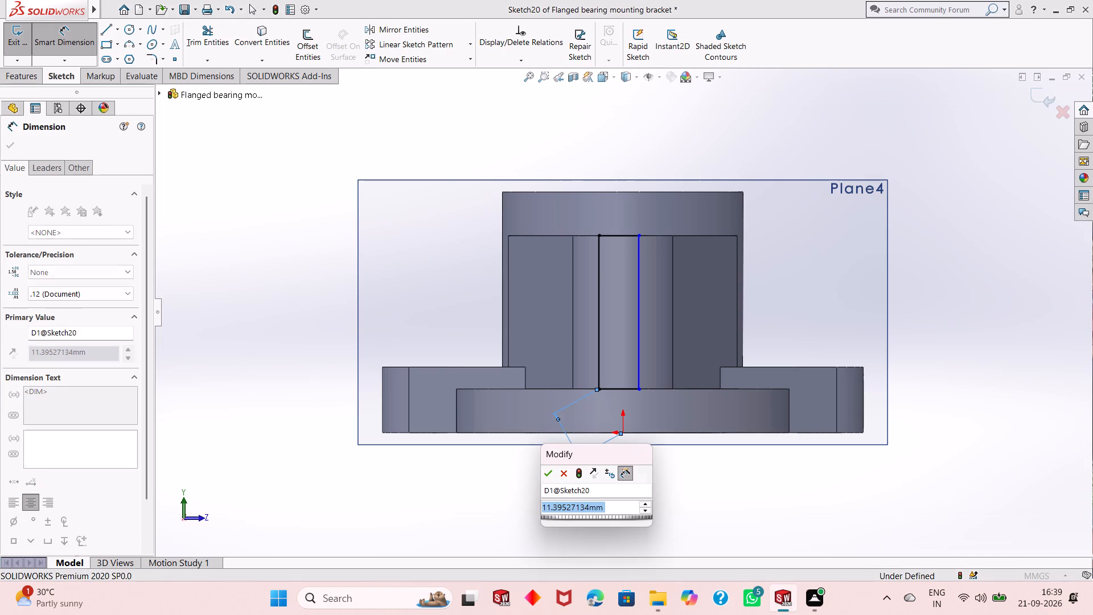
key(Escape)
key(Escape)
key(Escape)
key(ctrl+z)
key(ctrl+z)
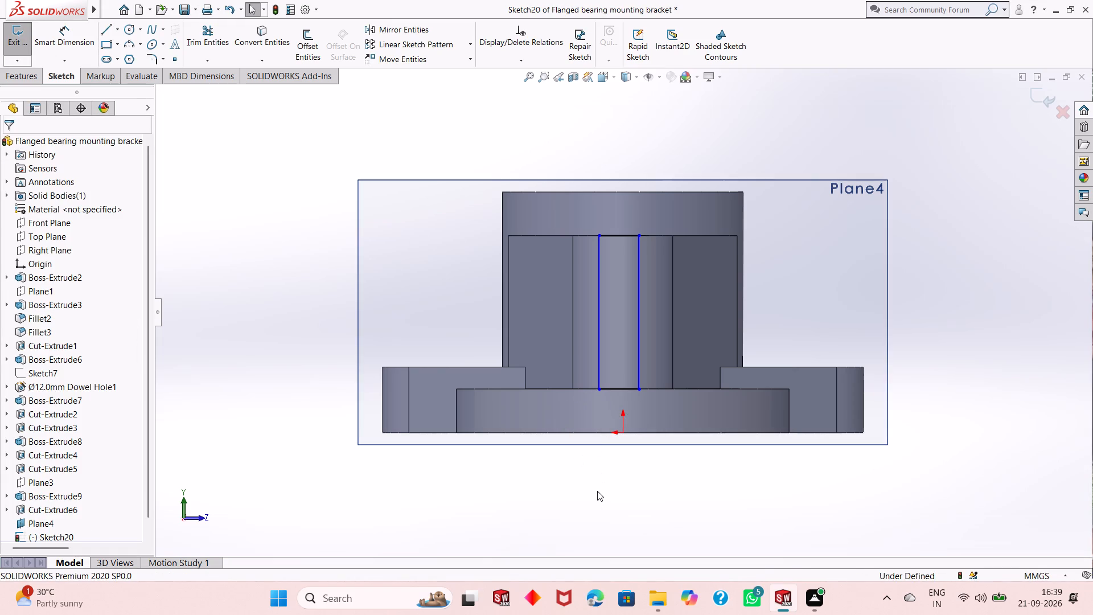
Dimension the rectangle's two lower corners horizontally at 4 mm each from the origin, one on either side.
click(69, 39)
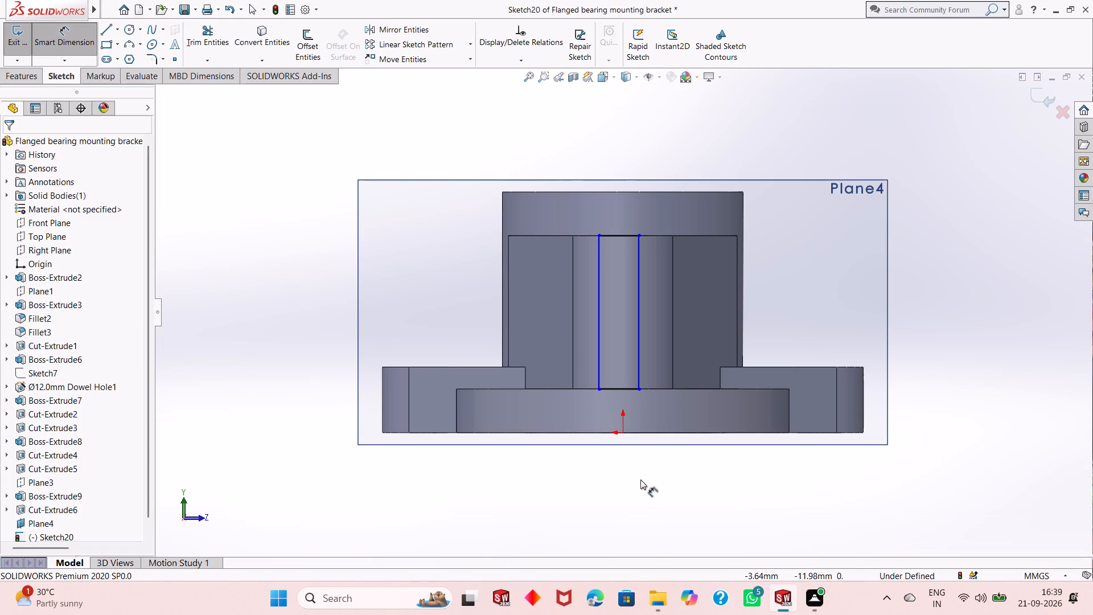
click(595, 391)
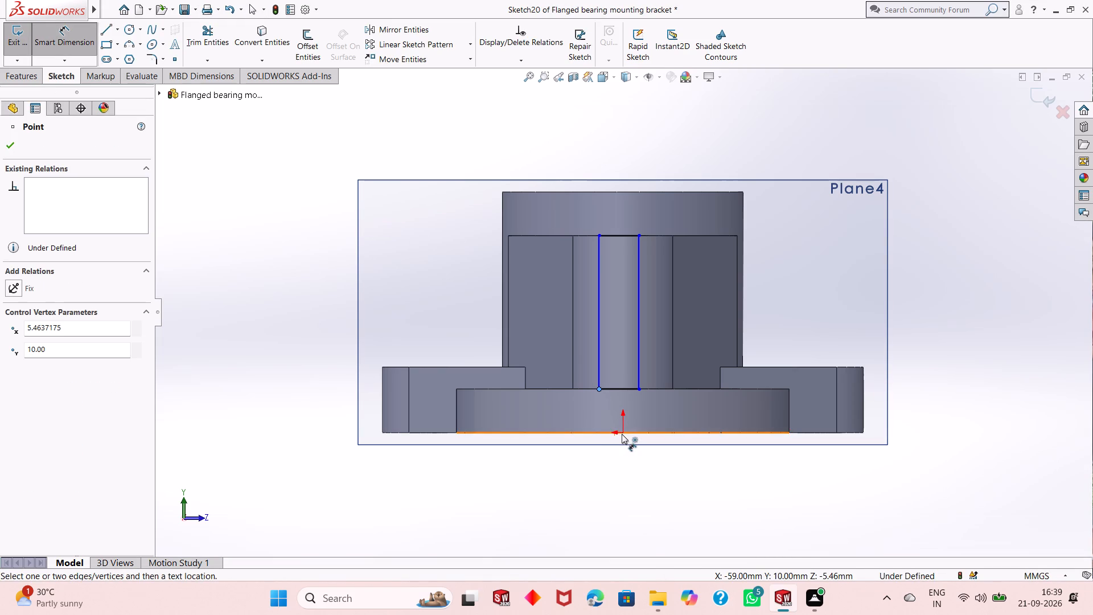
click(622, 434)
click(603, 482)
key(4)
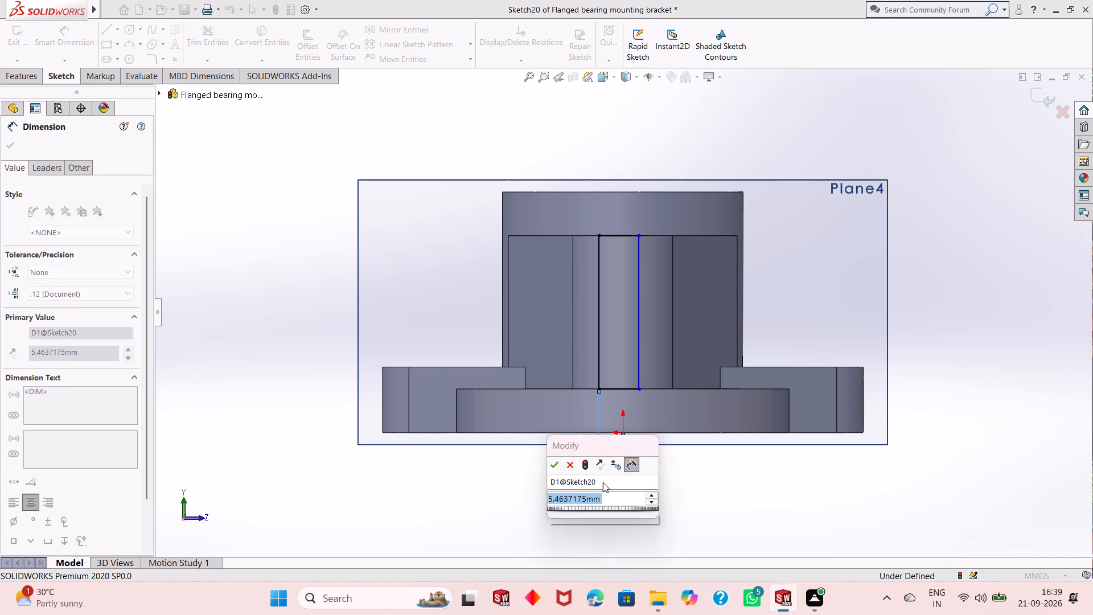
key(Return)
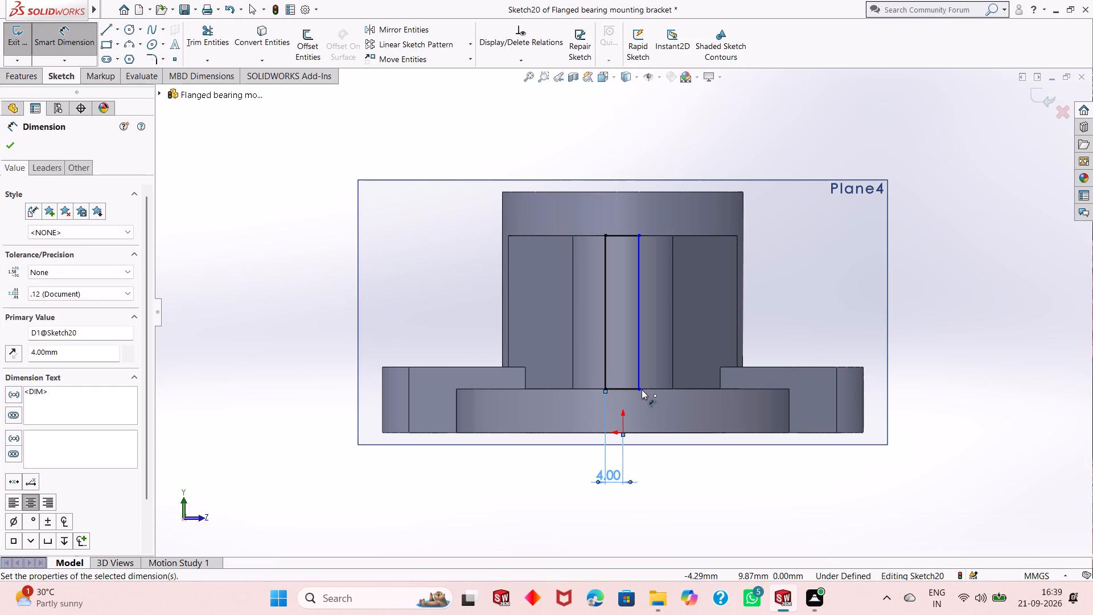
click(642, 389)
click(622, 432)
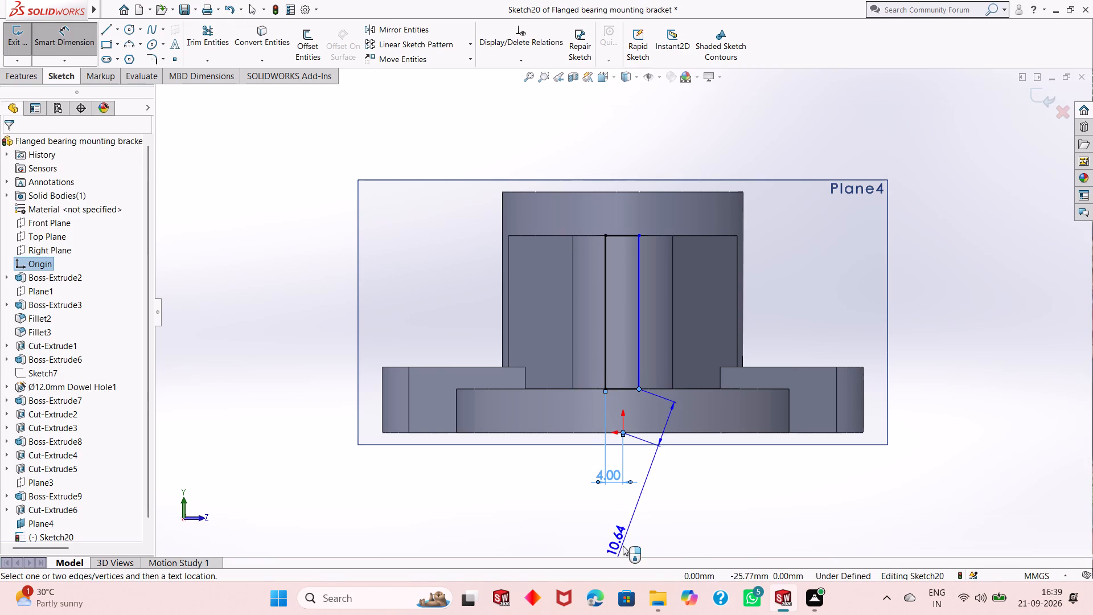
click(630, 519)
key(4)
key(Return)
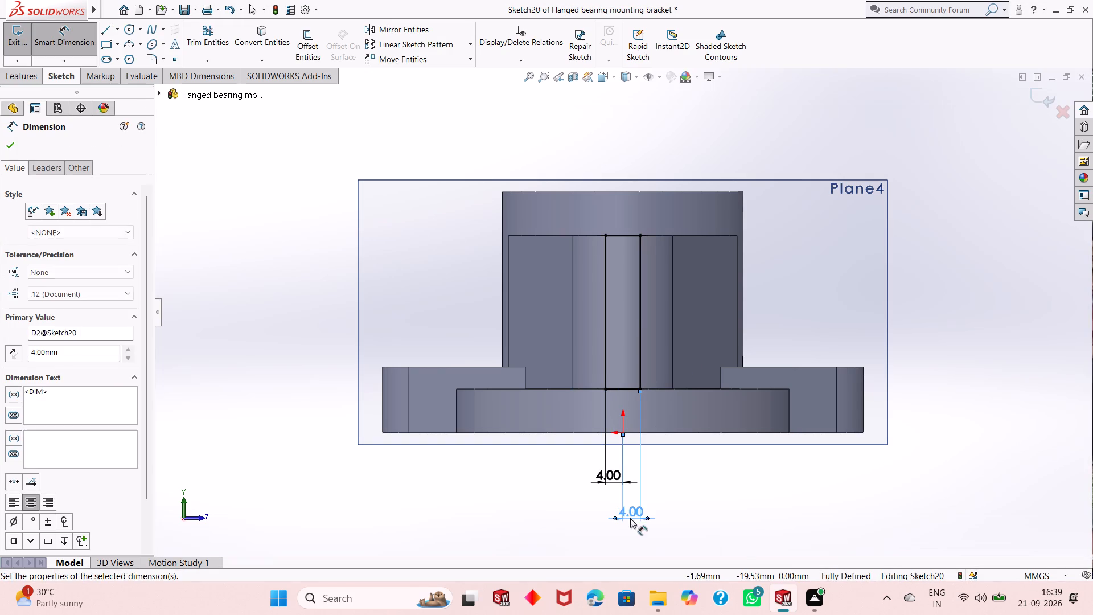
key(Escape)
key(Escape)
key(Escape)
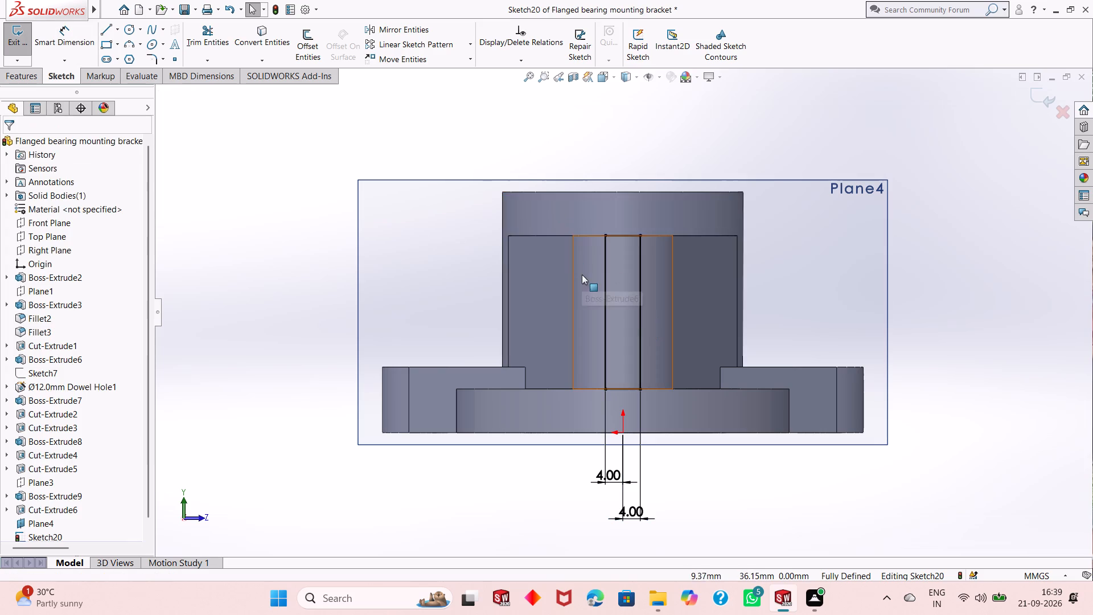
middle_drag(582, 274, 639, 301)
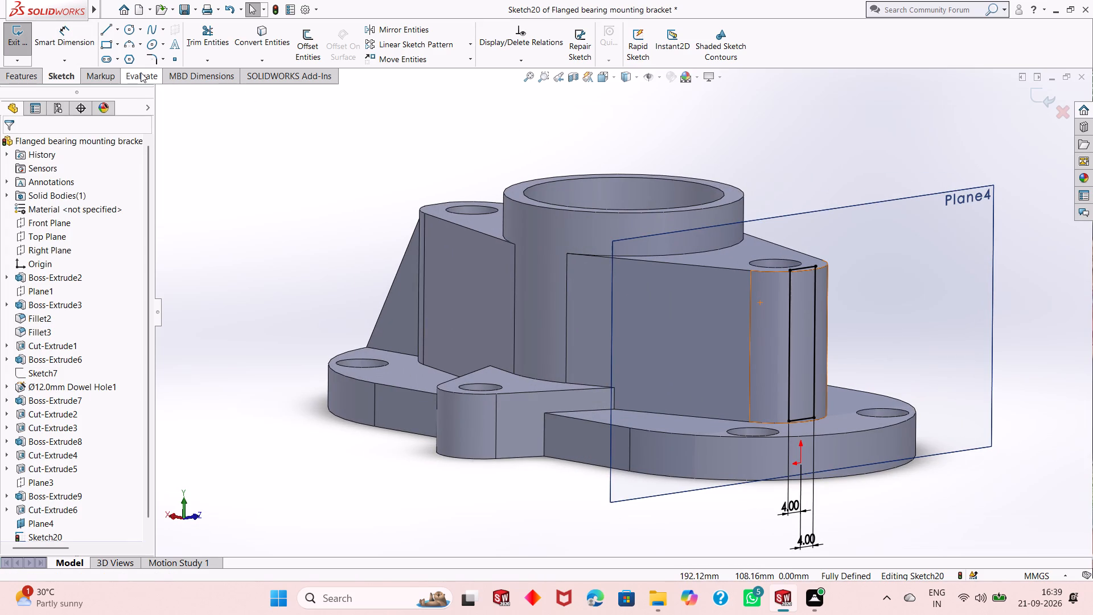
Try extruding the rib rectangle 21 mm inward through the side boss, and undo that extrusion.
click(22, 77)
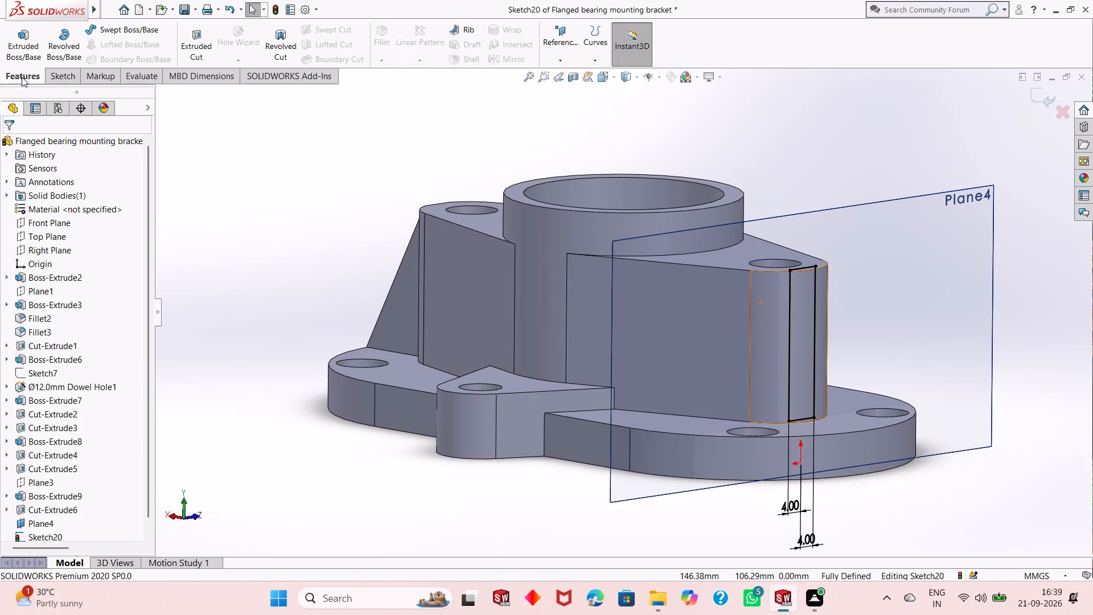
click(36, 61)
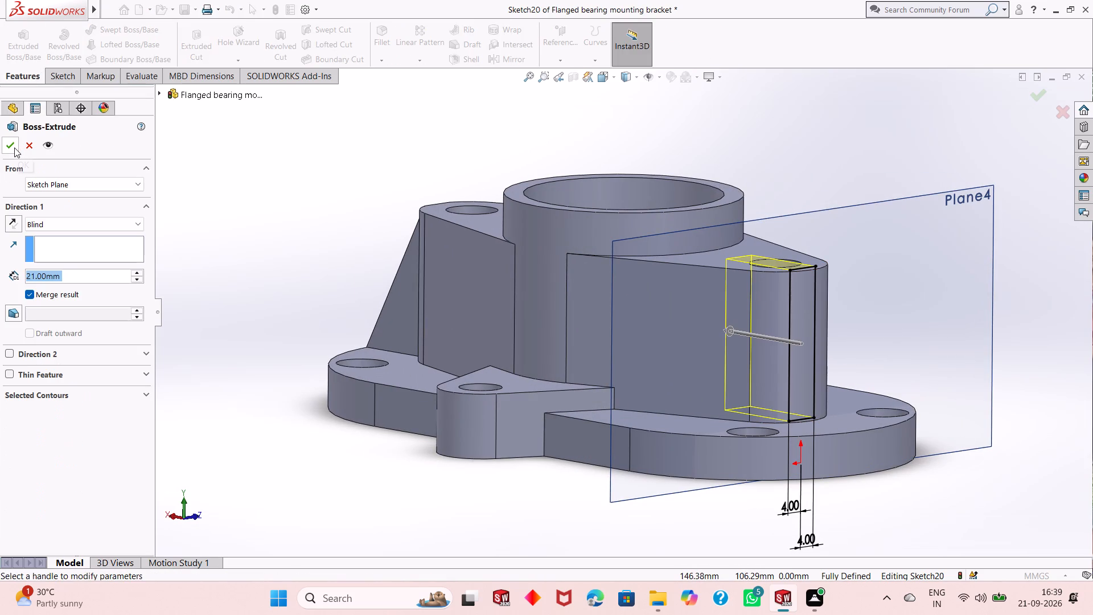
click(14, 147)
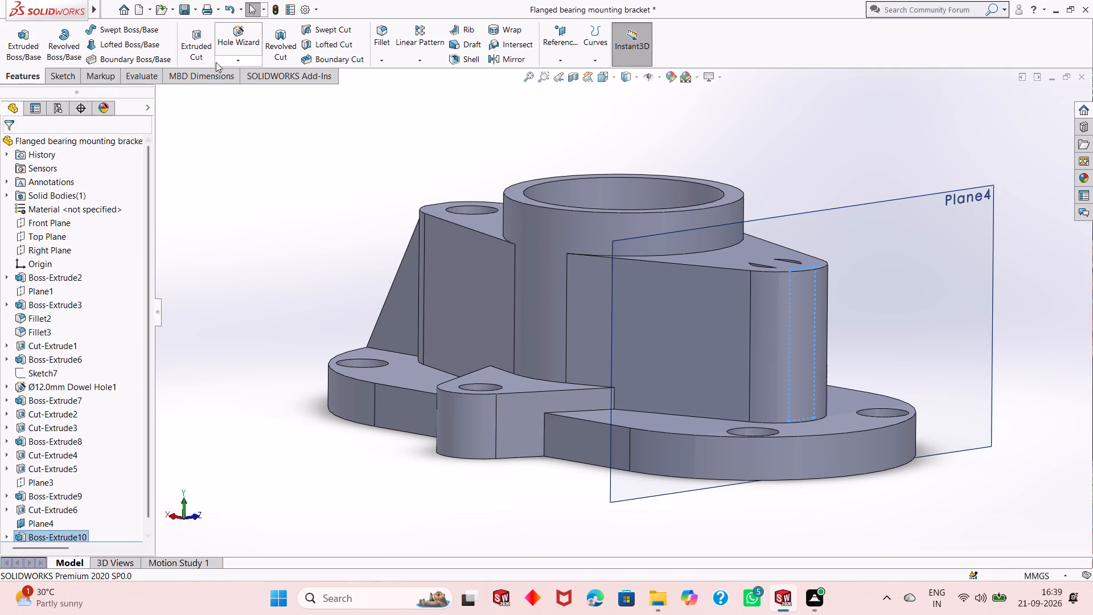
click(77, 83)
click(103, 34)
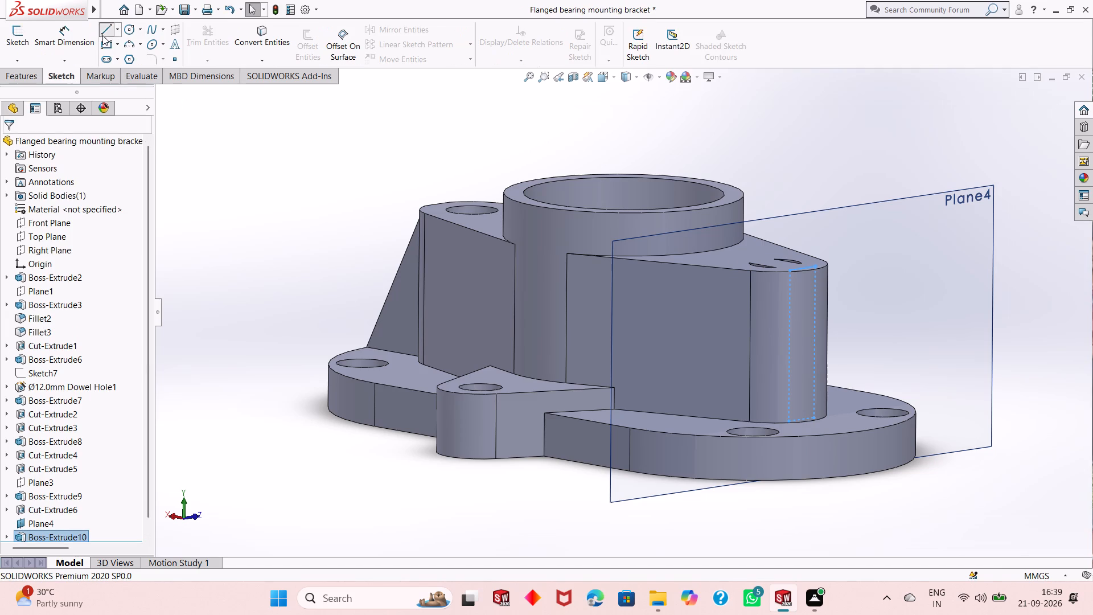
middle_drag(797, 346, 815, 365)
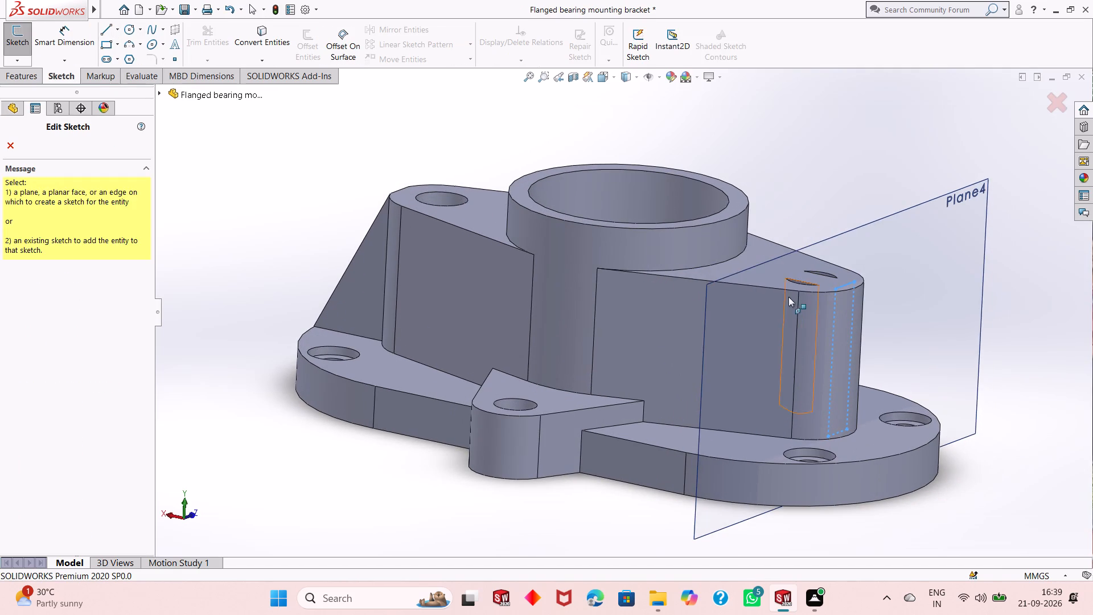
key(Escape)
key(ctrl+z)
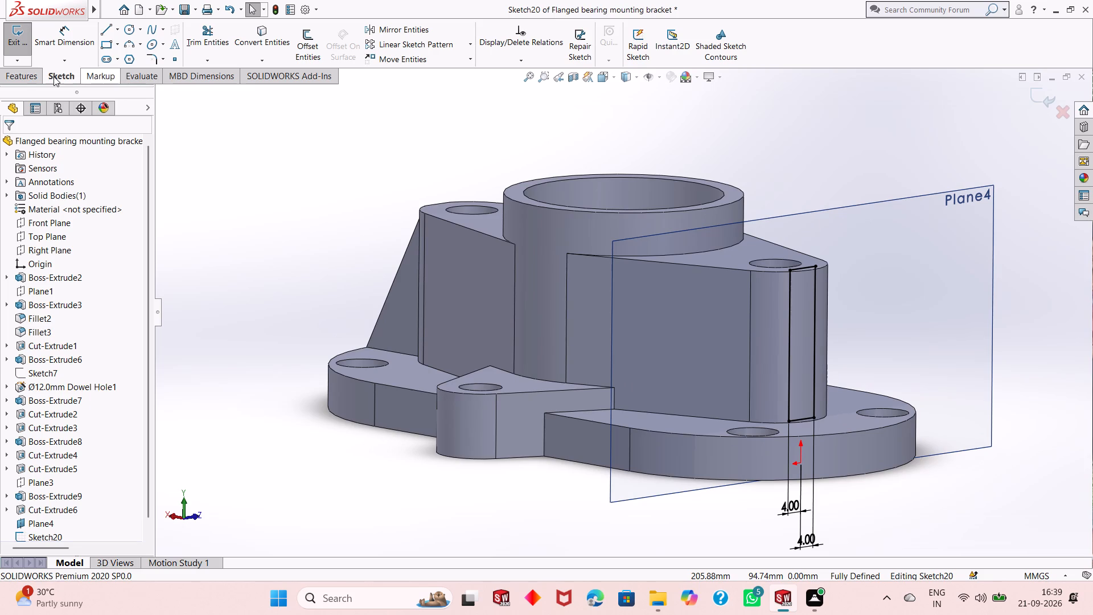
Extrude the rib rectangle 21 mm blind in the reversed direction, outward from the side boss, merged with the body.
click(28, 76)
click(25, 59)
middle_drag(322, 272, 350, 273)
click(10, 227)
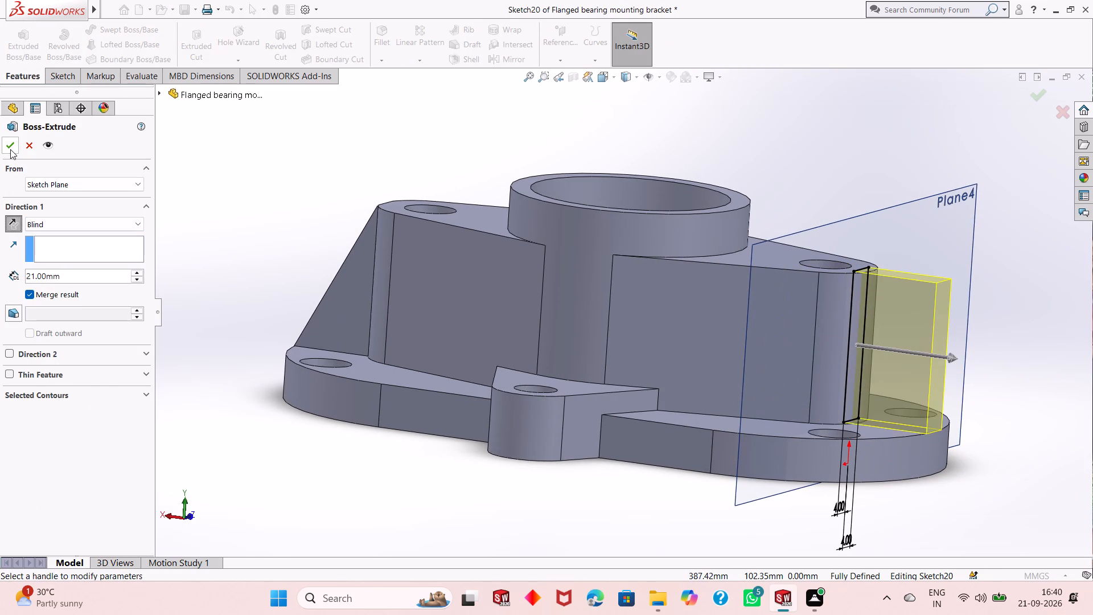
click(10, 146)
Sketch a diagonal line about 39.7 mm long on the new rib's side face, from its upper inner corner to its lower outer corner.
click(54, 76)
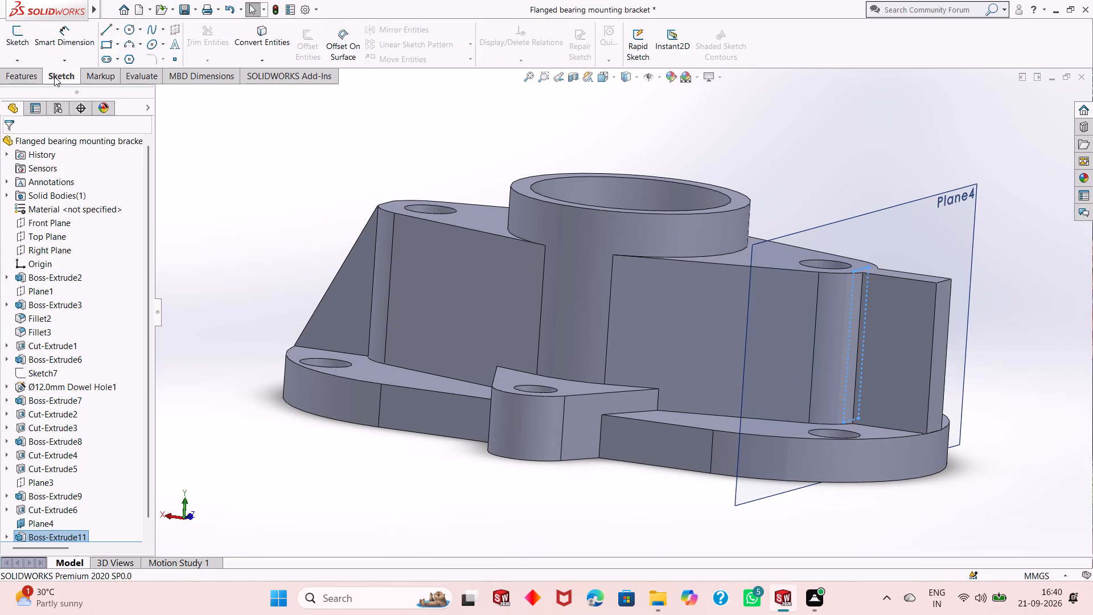
click(110, 26)
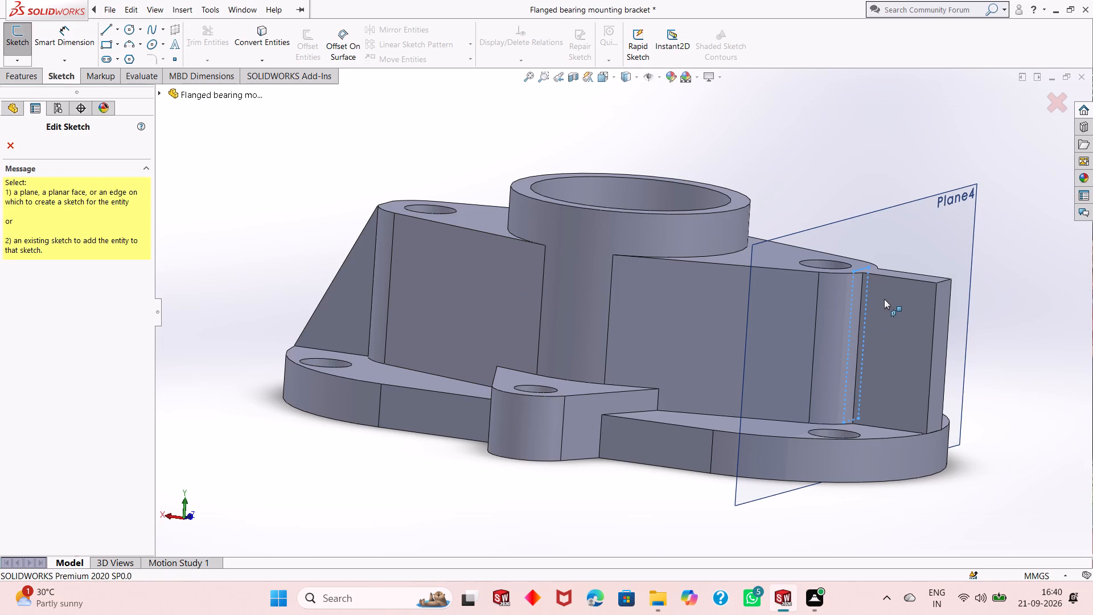
scroll(884, 299, down, 4)
click(884, 299)
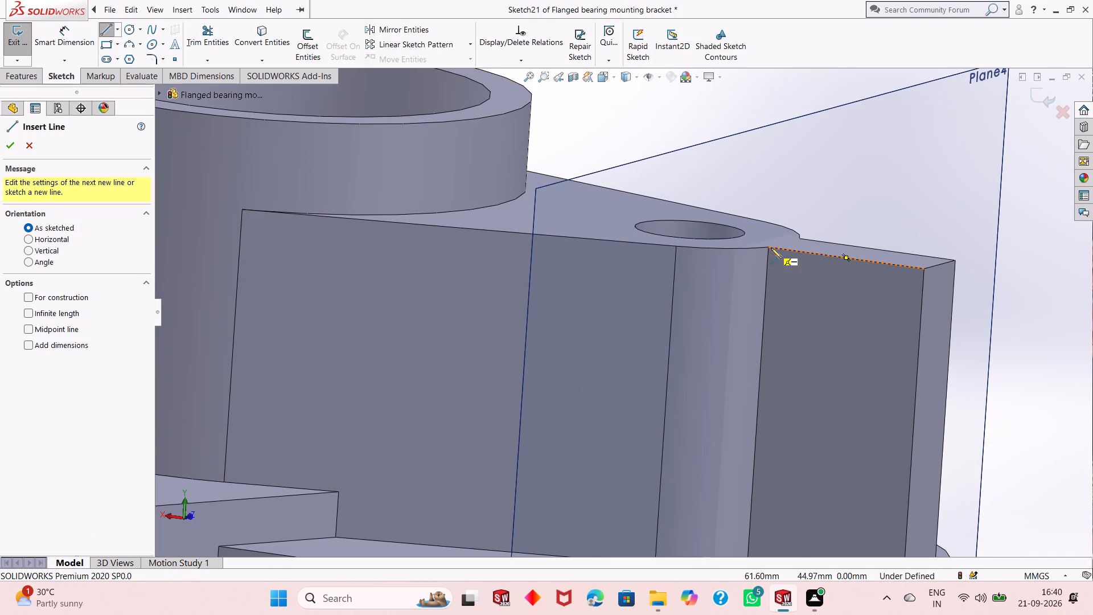
click(769, 247)
scroll(778, 284, up, 7)
scroll(711, 364, down, 9)
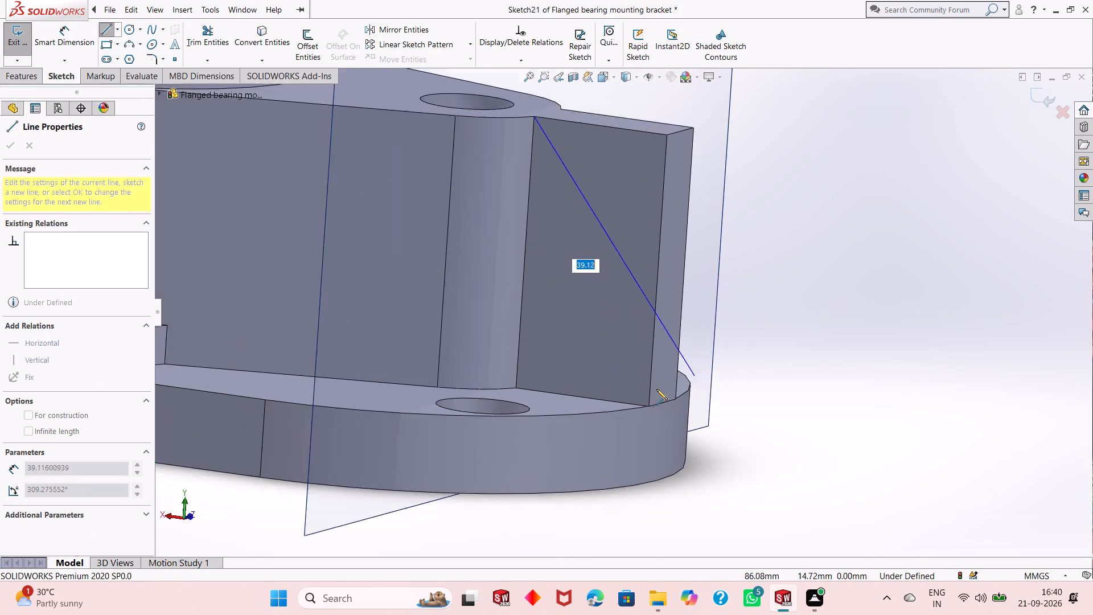
scroll(652, 391, down, 4)
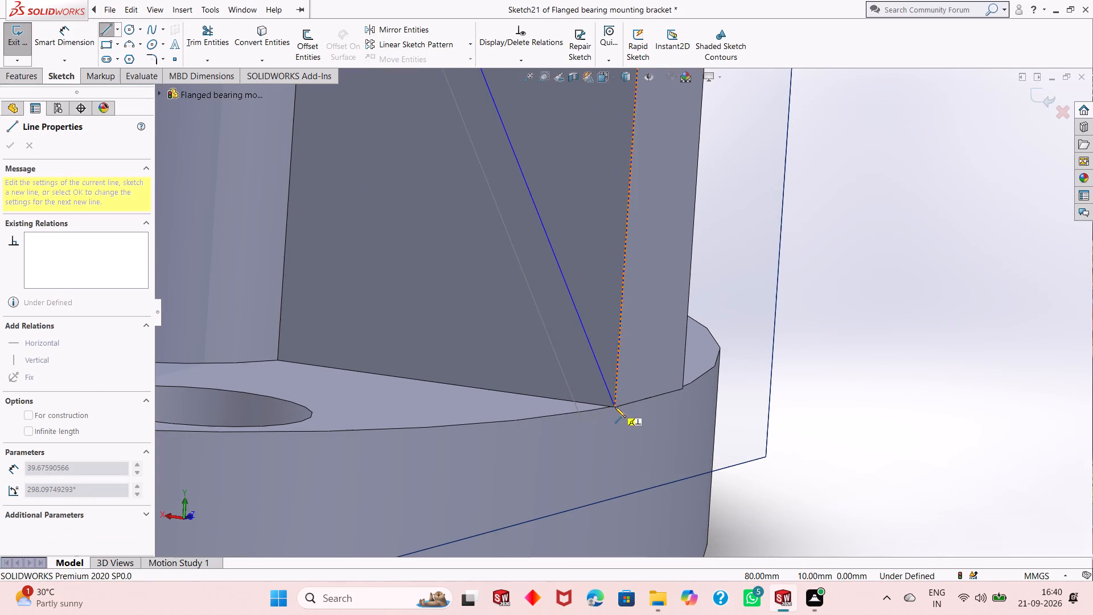
click(615, 406)
right_click(615, 406)
click(636, 415)
scroll(631, 409, up, 6)
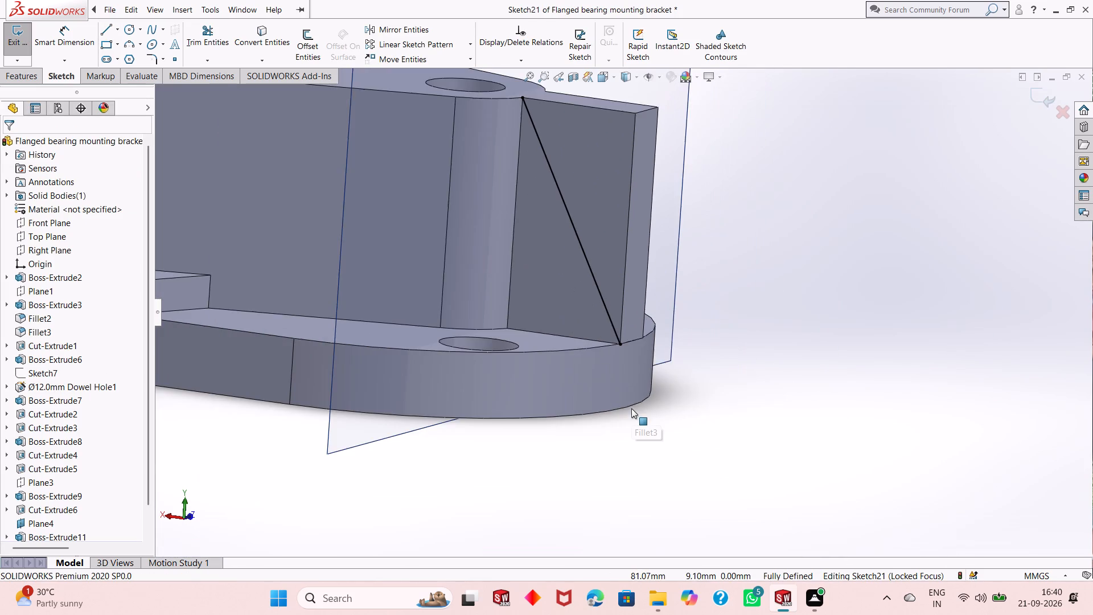
scroll(627, 393, up, 2)
scroll(542, 125, down, 1)
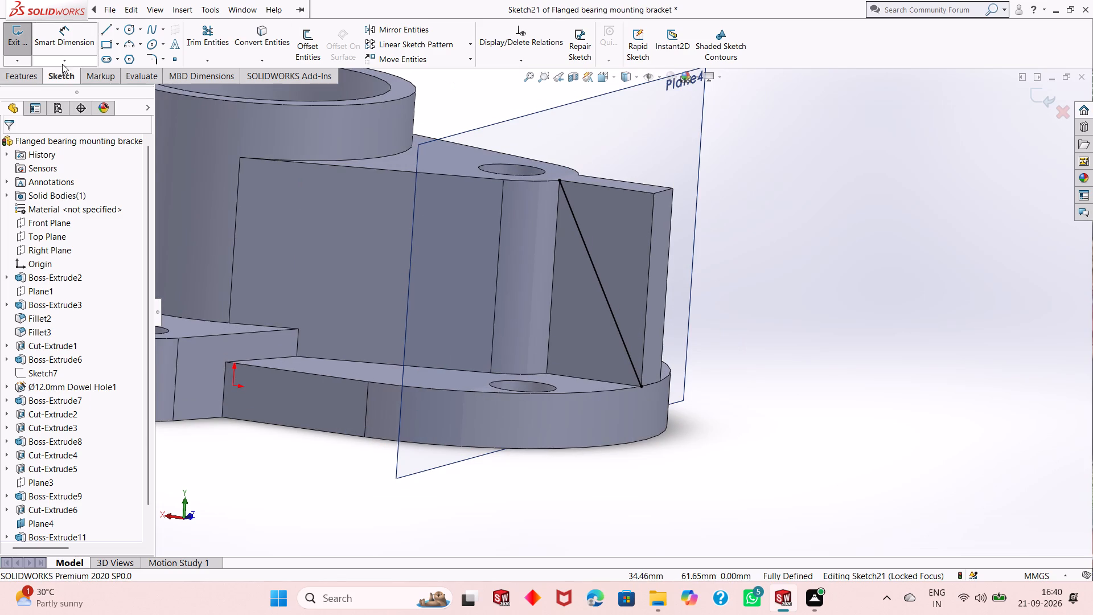
Cut away the rib material outside the diagonal line with a 21 mm blind extruded cut to form the slope.
click(11, 75)
click(184, 41)
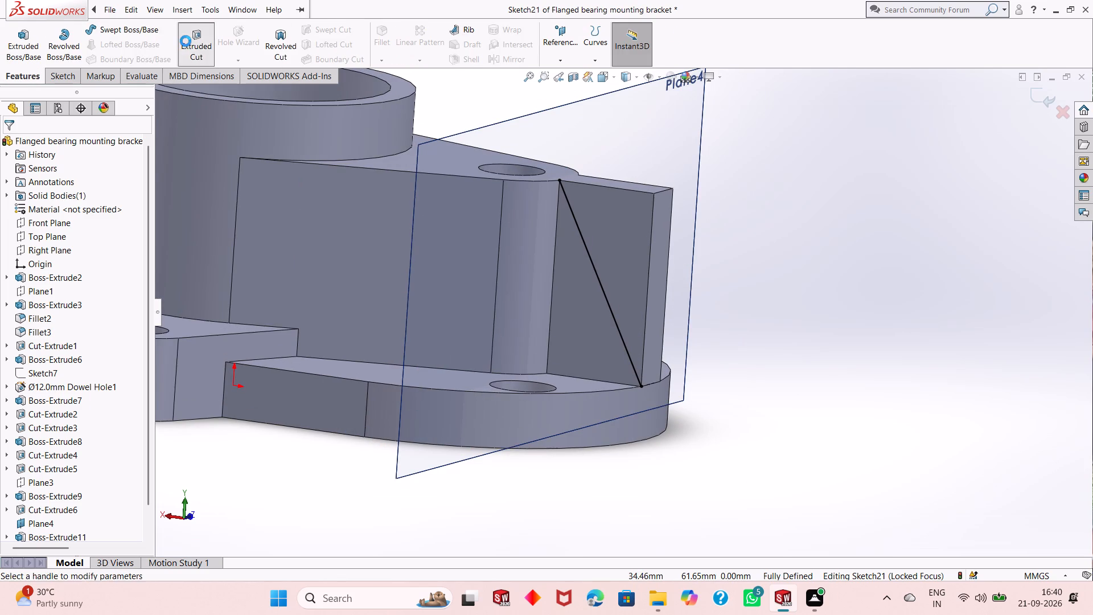
click(7, 136)
click(7, 143)
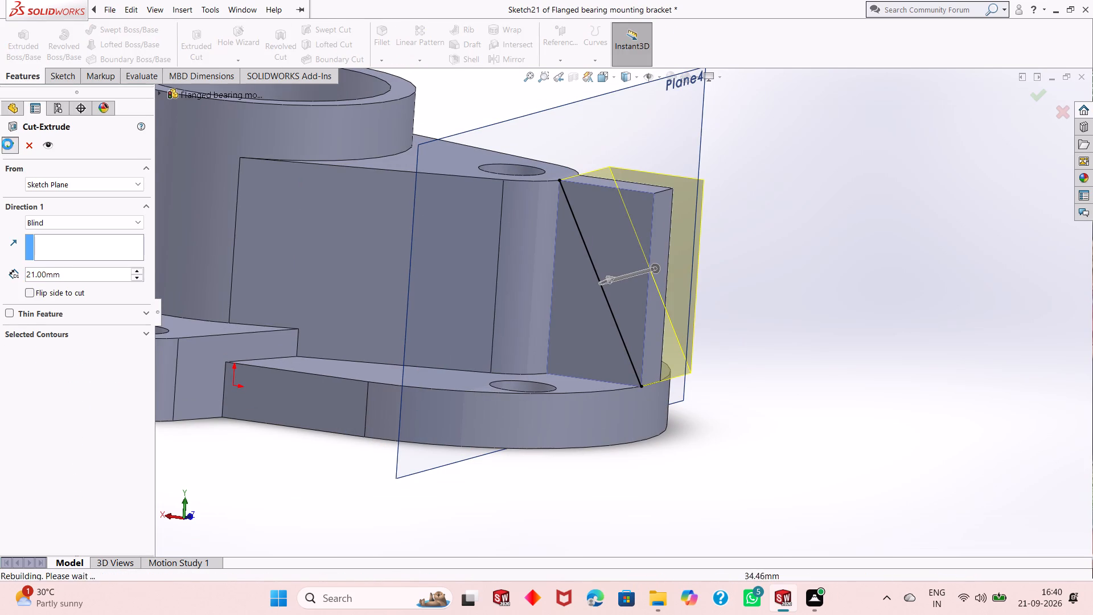
click(894, 356)
Hide the offset reference plane Plane4.
right_click(613, 151)
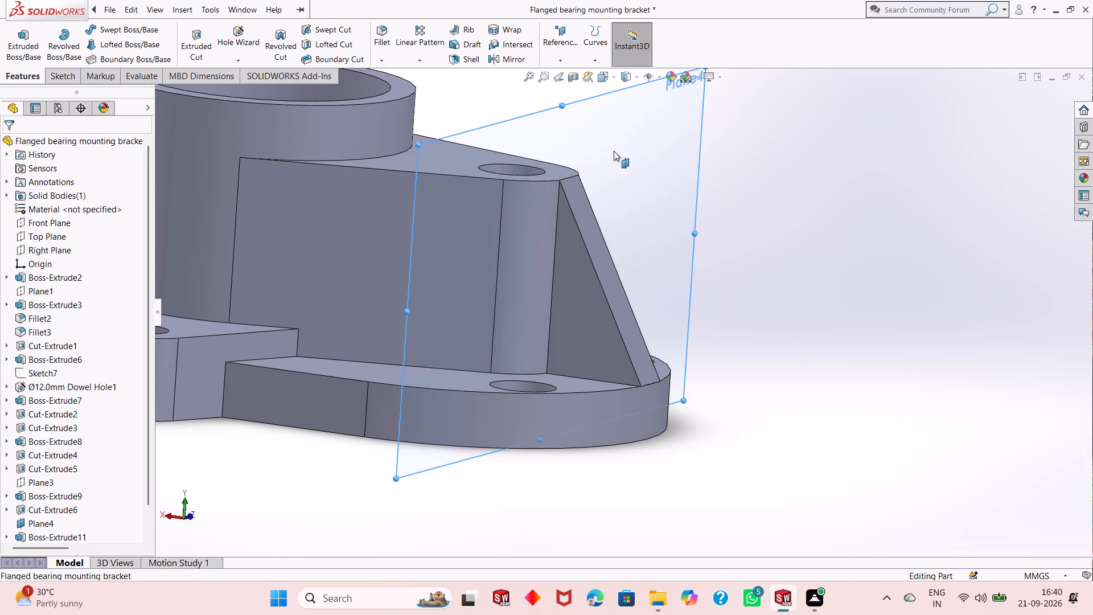
click(655, 135)
Examine the bracket with both sloped ribs from several viewing directions.
scroll(589, 166, up, 3)
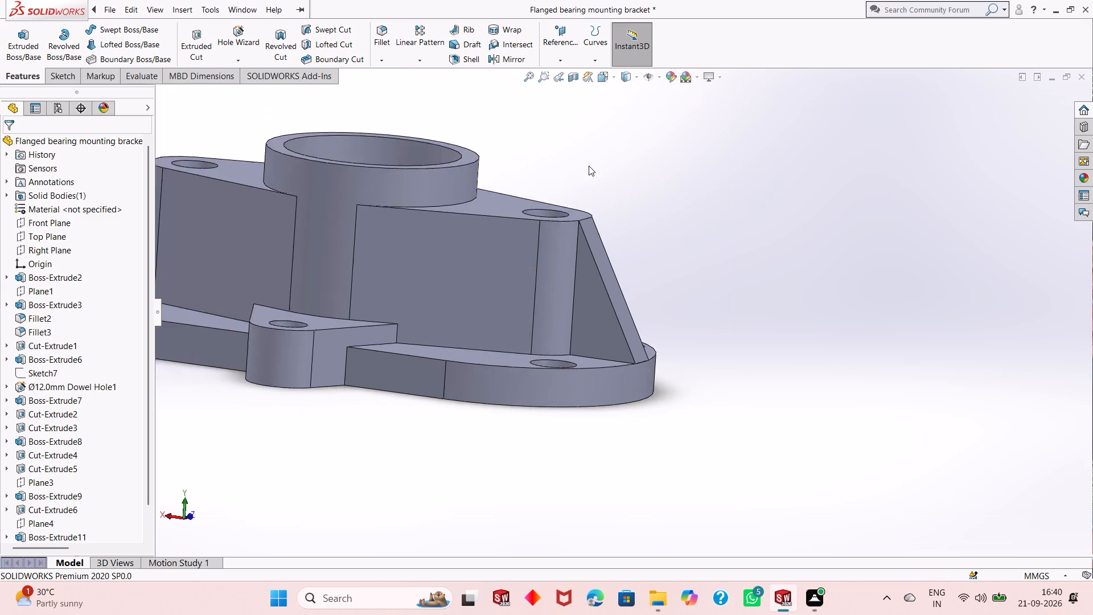
scroll(589, 166, up, 2)
middle_drag(471, 314, 508, 408)
middle_click(500, 192)
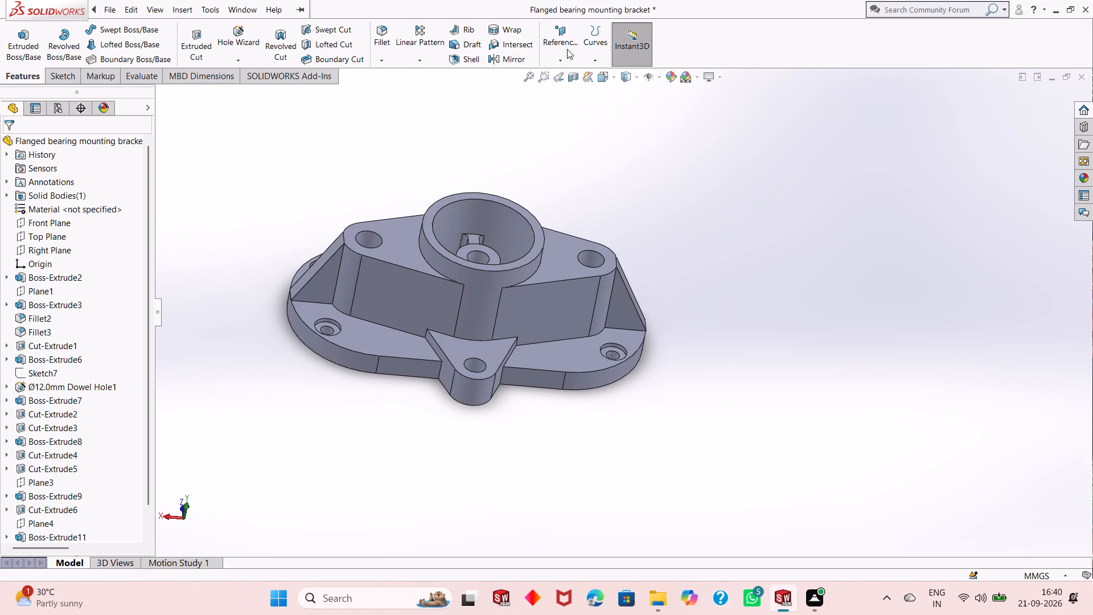
middle_click(506, 260)
scroll(506, 260, down, 1)
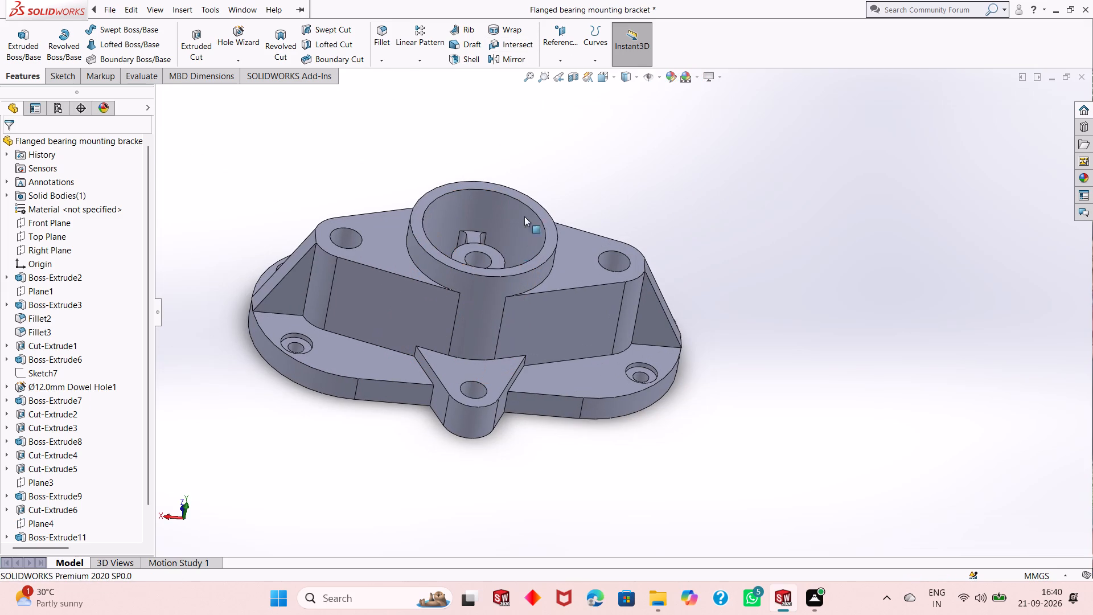
middle_drag(614, 134, 493, 275)
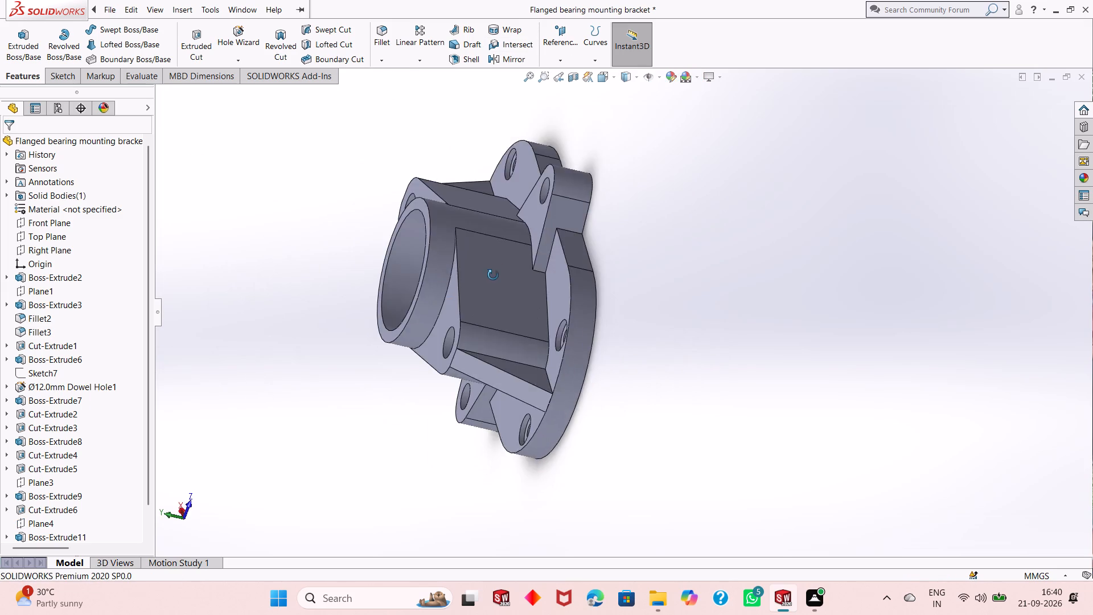
middle_drag(493, 275, 516, 215)
middle_drag(497, 231, 504, 202)
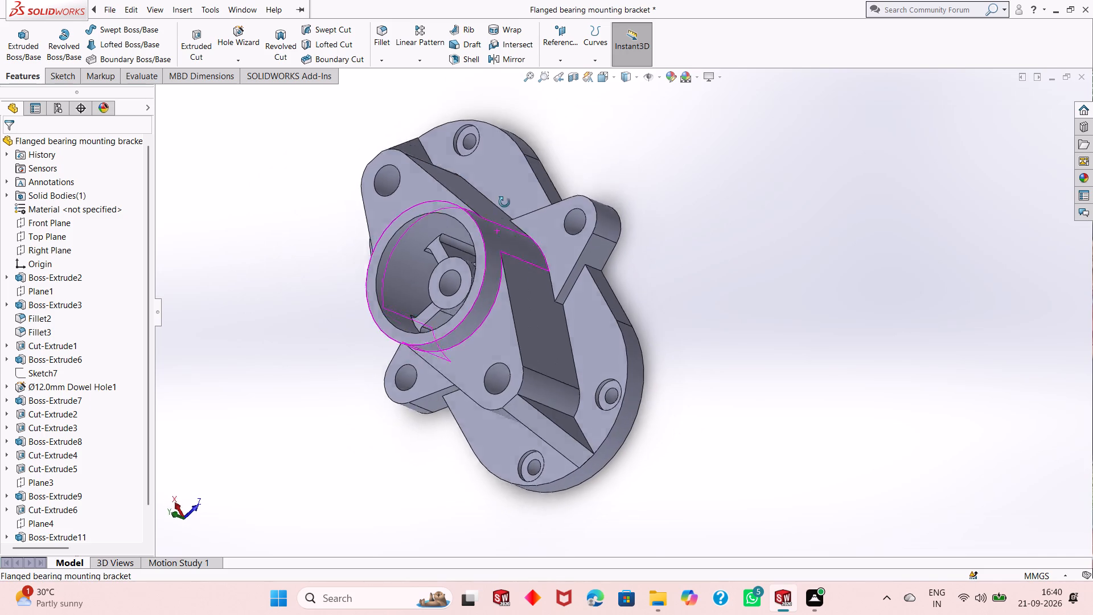
middle_drag(504, 202, 558, 102)
scroll(498, 239, down, 3)
scroll(473, 199, up, 2)
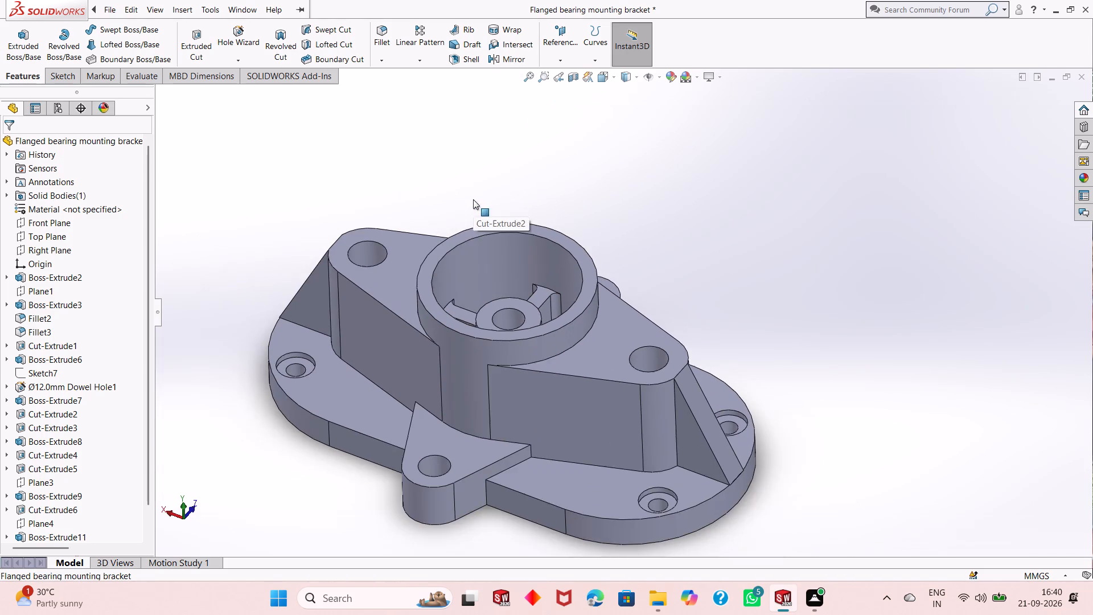
scroll(494, 248, up, 2)
scroll(599, 402, down, 1)
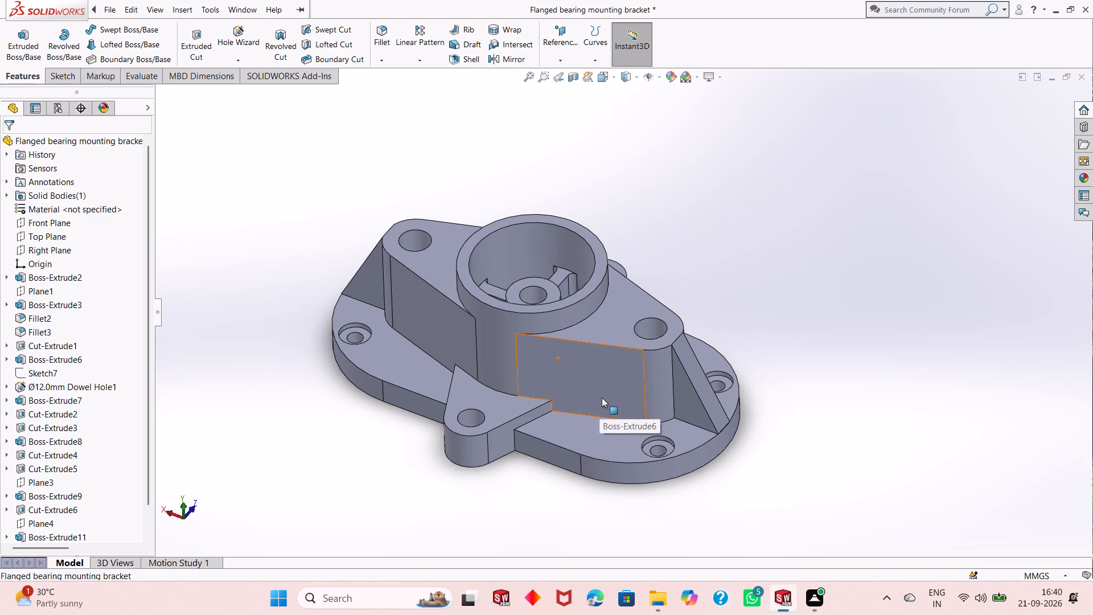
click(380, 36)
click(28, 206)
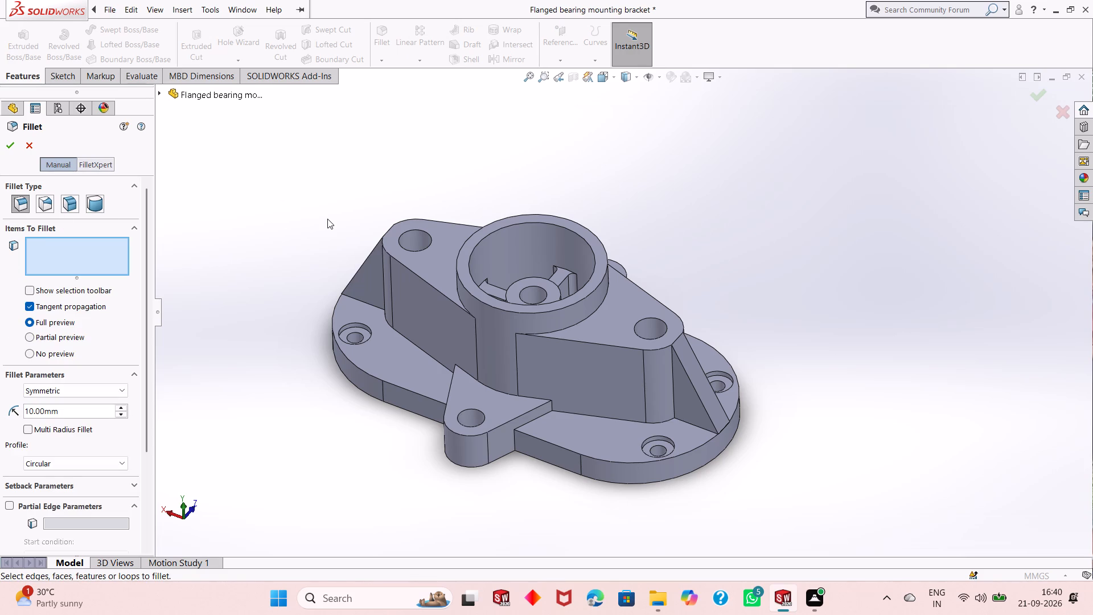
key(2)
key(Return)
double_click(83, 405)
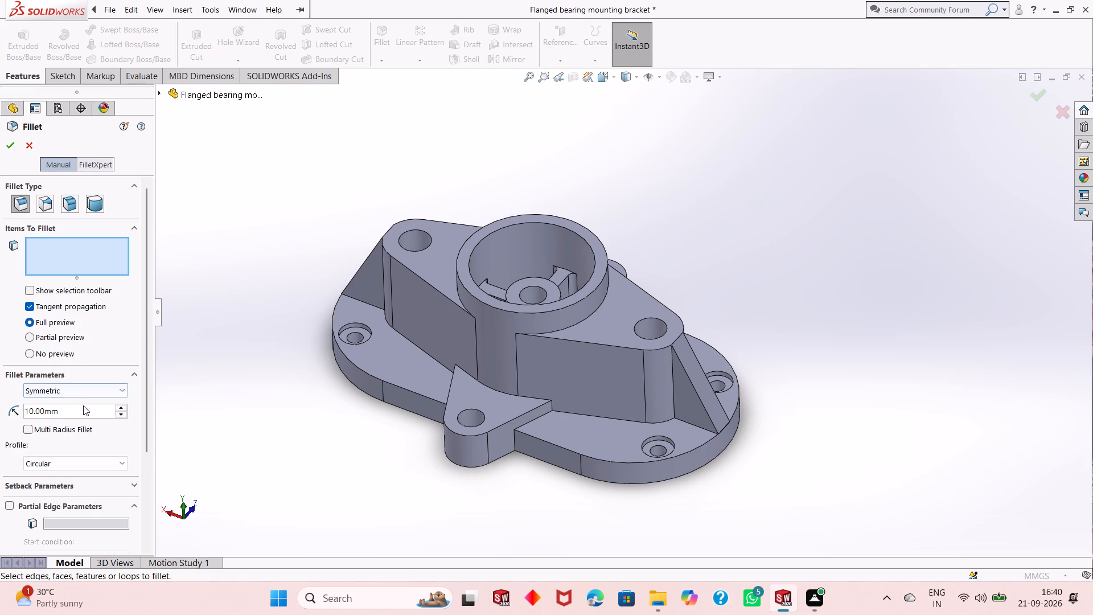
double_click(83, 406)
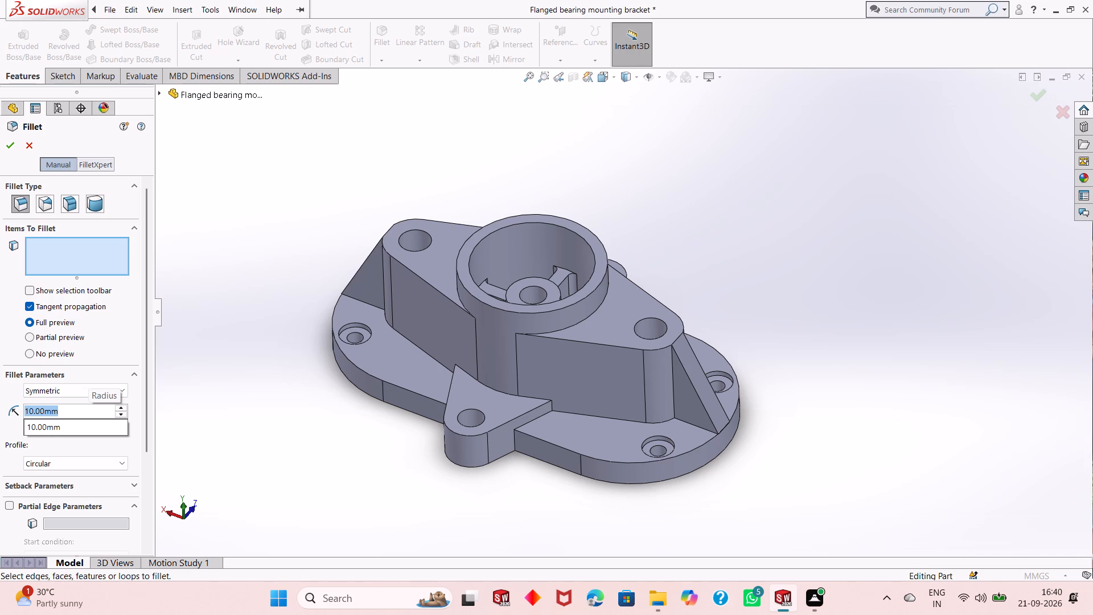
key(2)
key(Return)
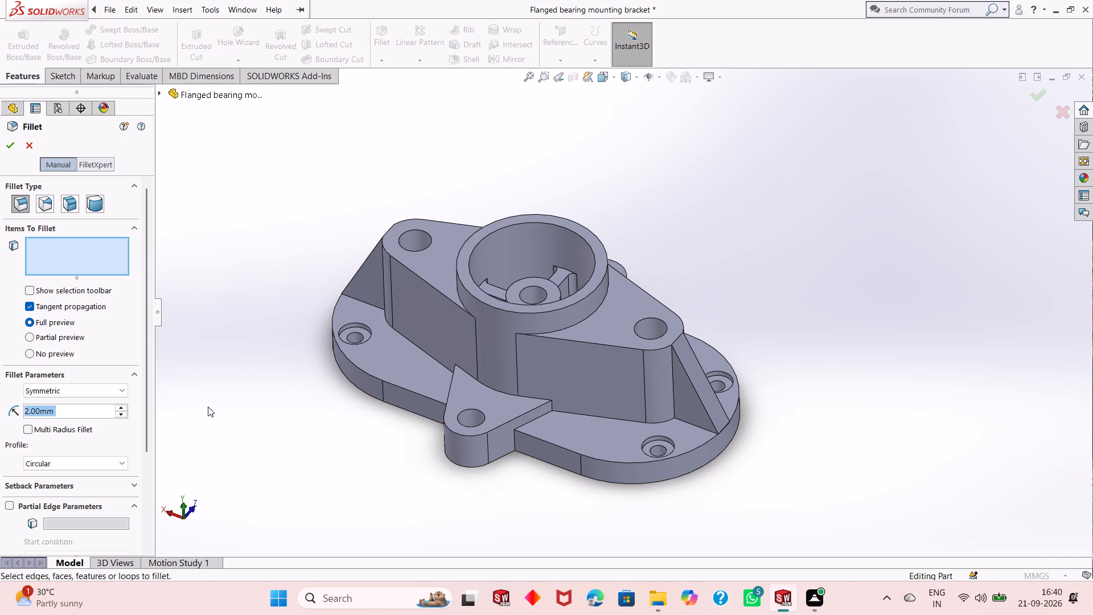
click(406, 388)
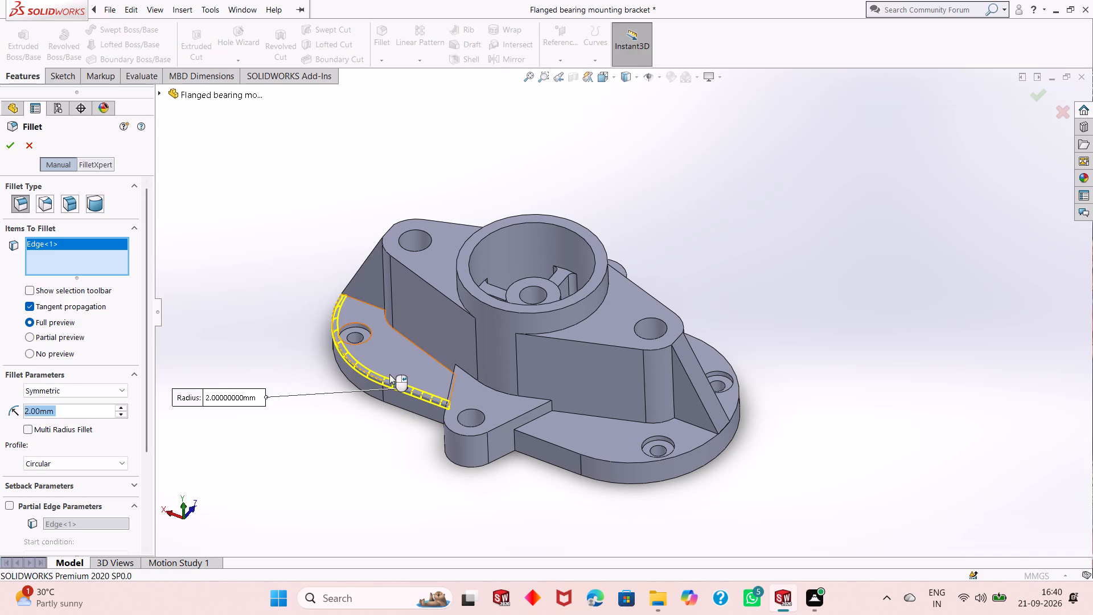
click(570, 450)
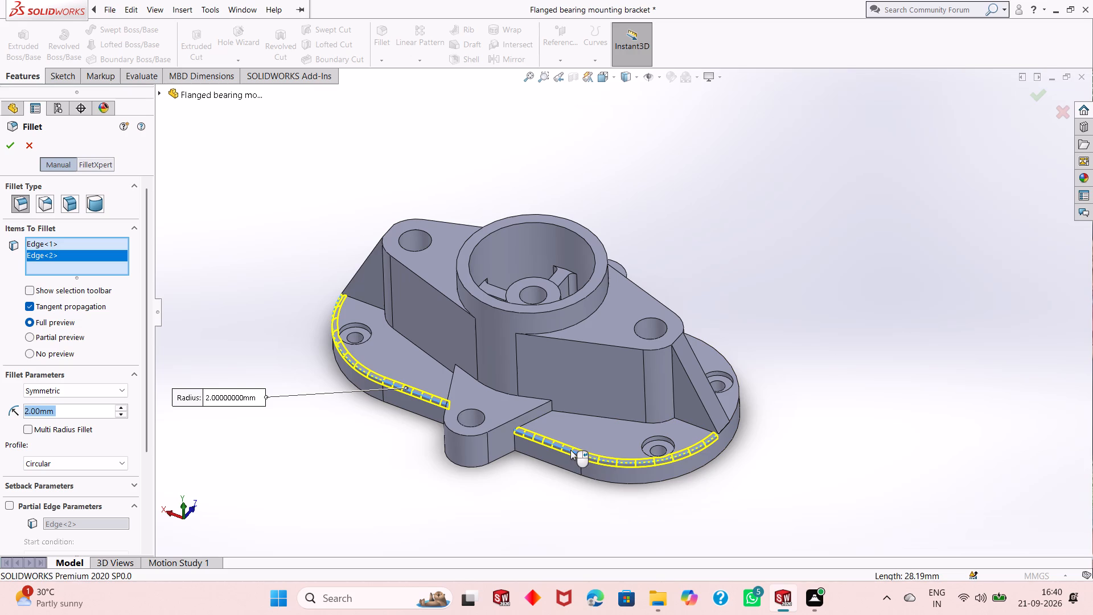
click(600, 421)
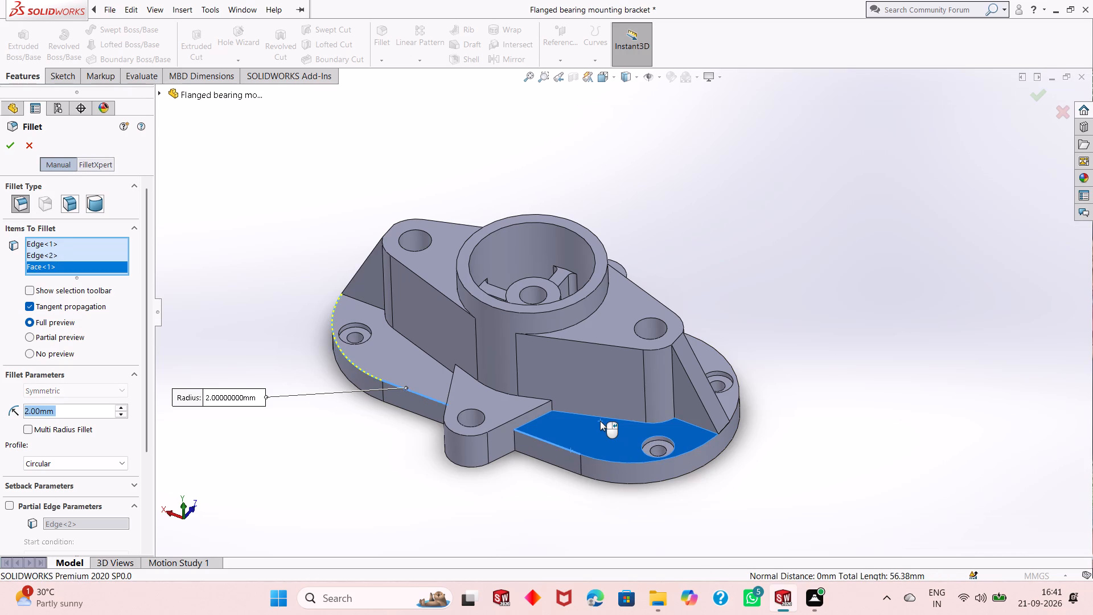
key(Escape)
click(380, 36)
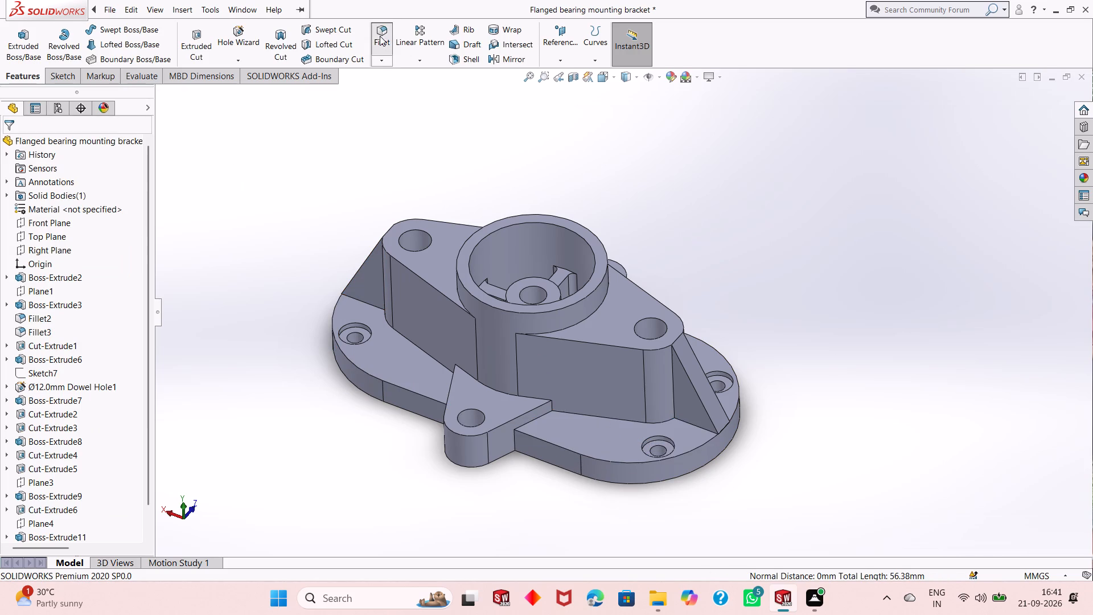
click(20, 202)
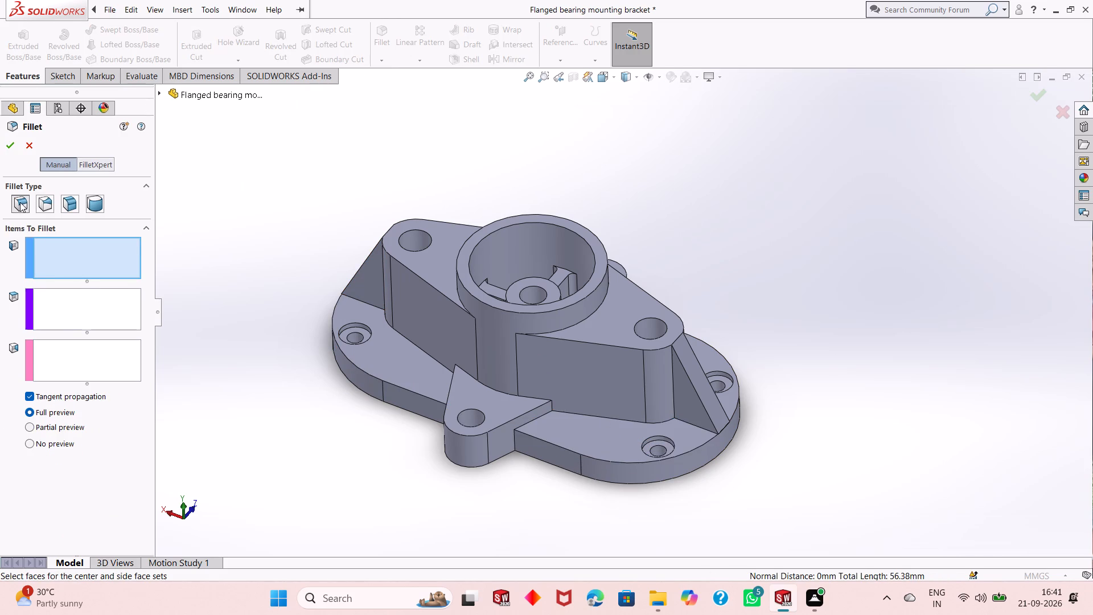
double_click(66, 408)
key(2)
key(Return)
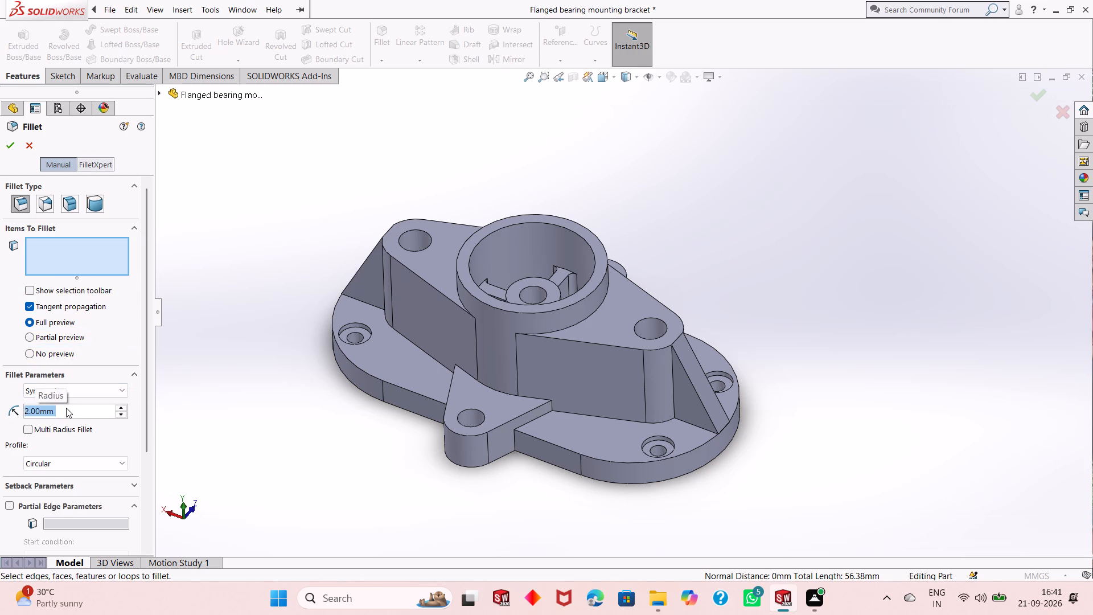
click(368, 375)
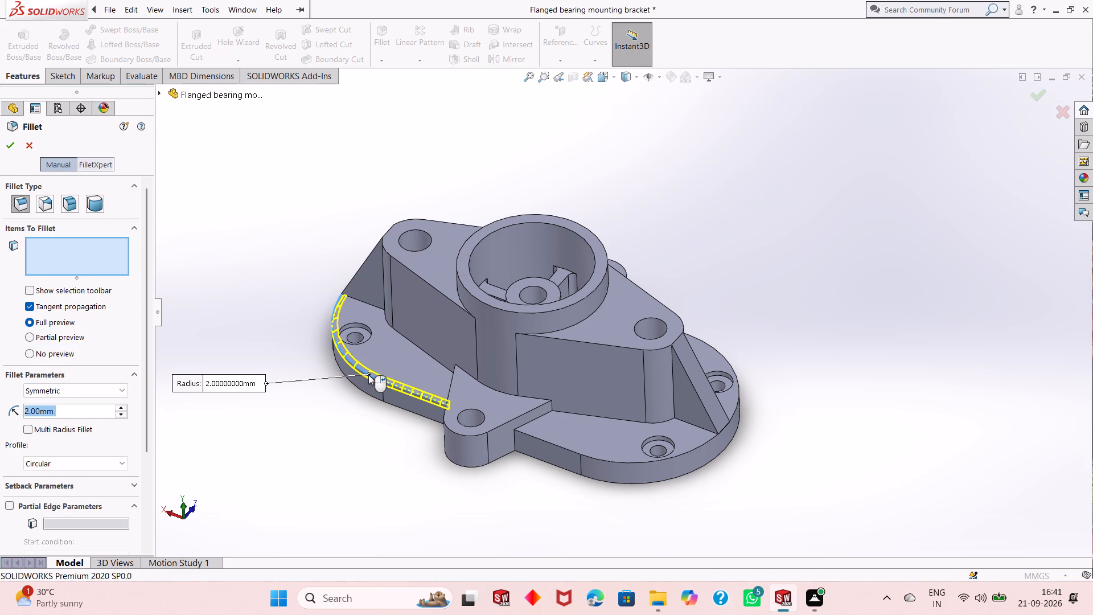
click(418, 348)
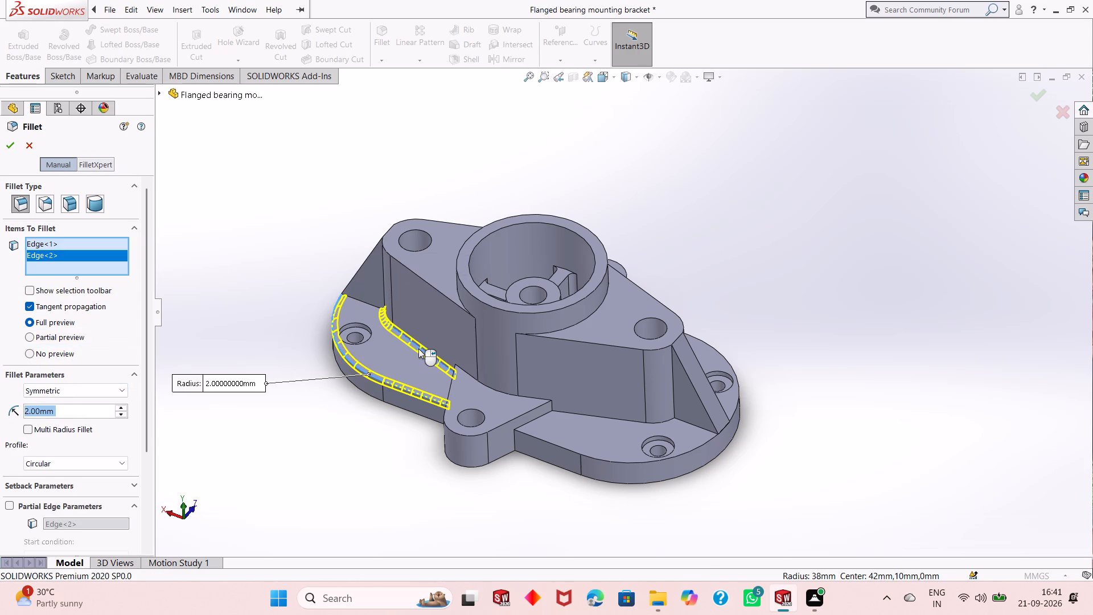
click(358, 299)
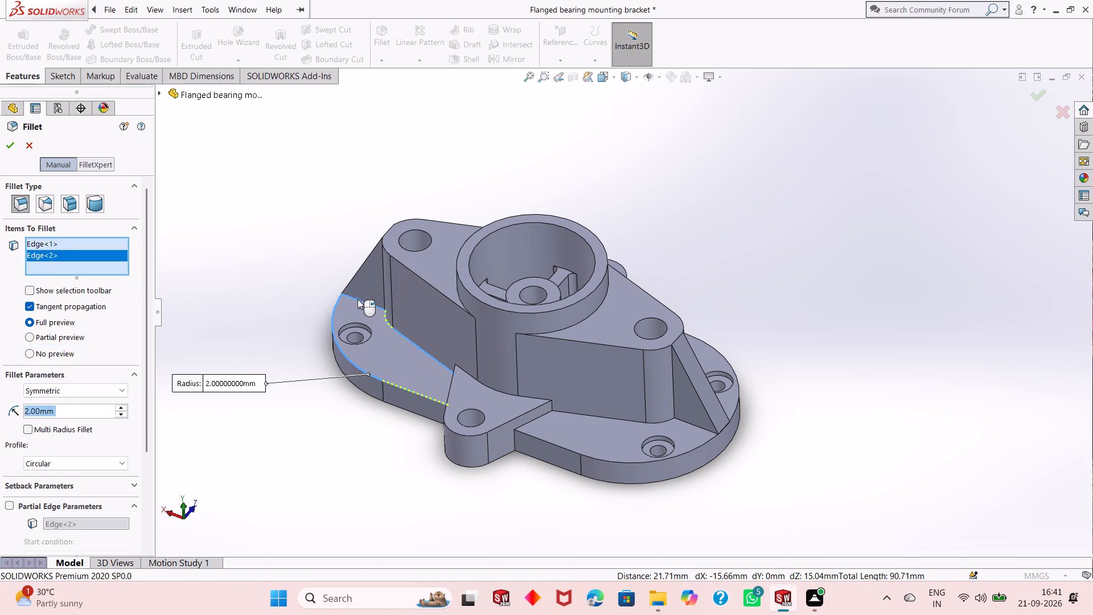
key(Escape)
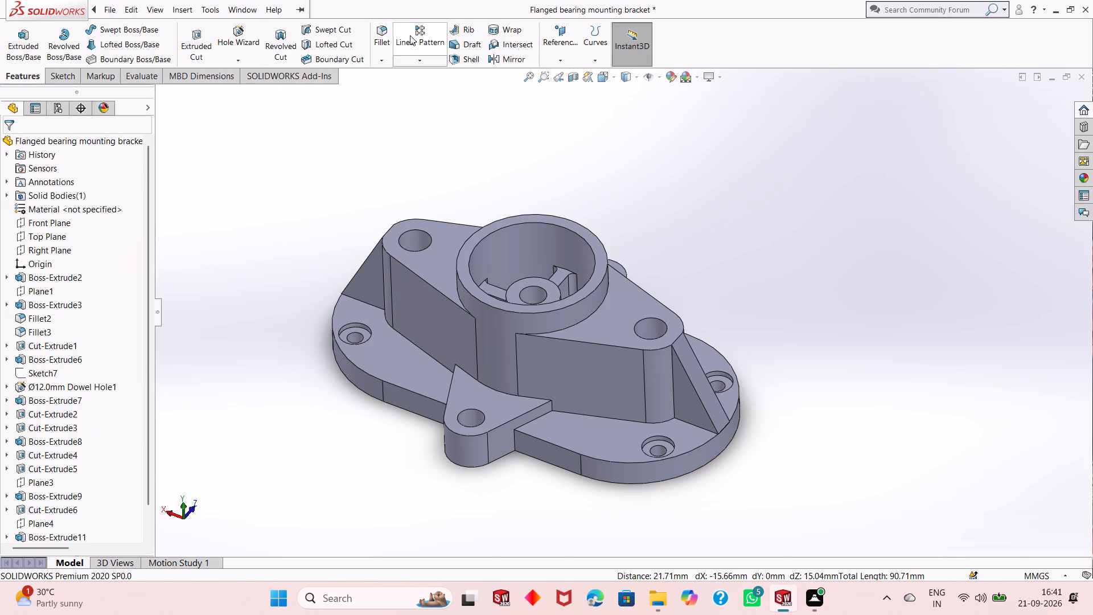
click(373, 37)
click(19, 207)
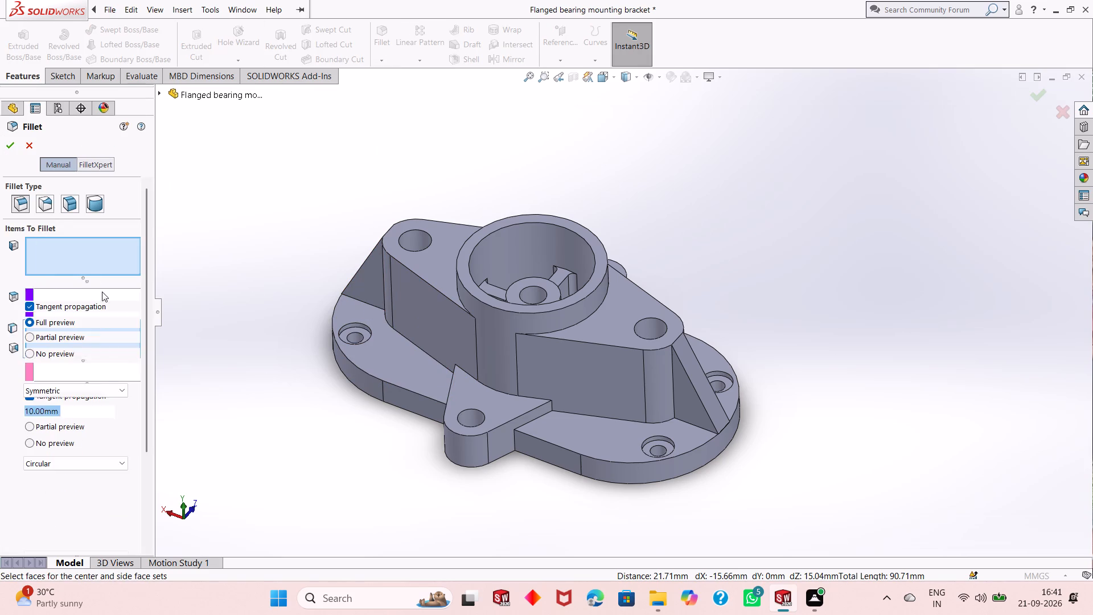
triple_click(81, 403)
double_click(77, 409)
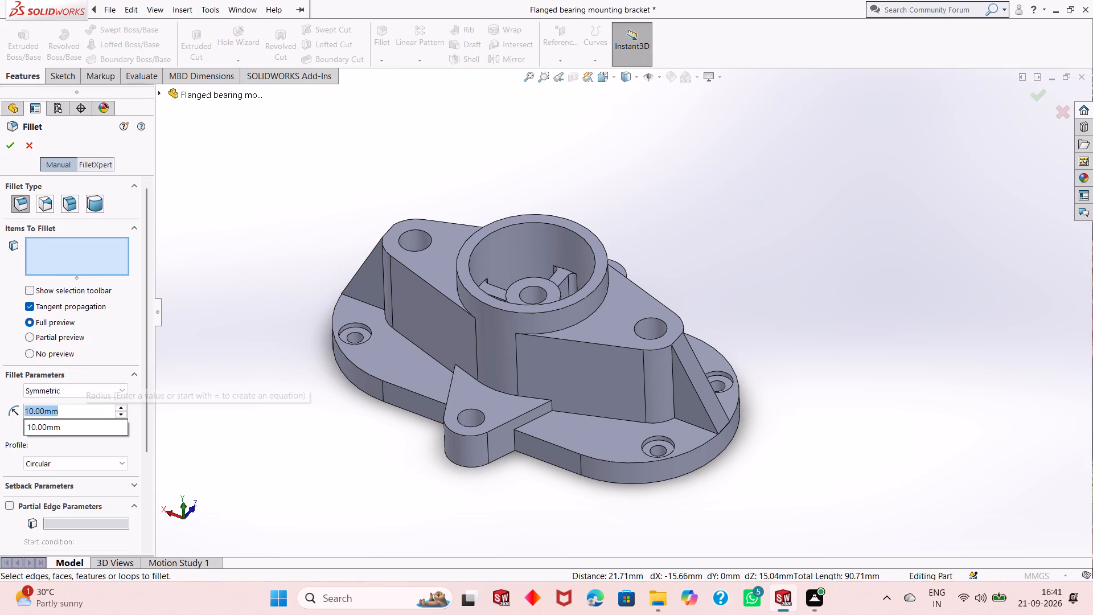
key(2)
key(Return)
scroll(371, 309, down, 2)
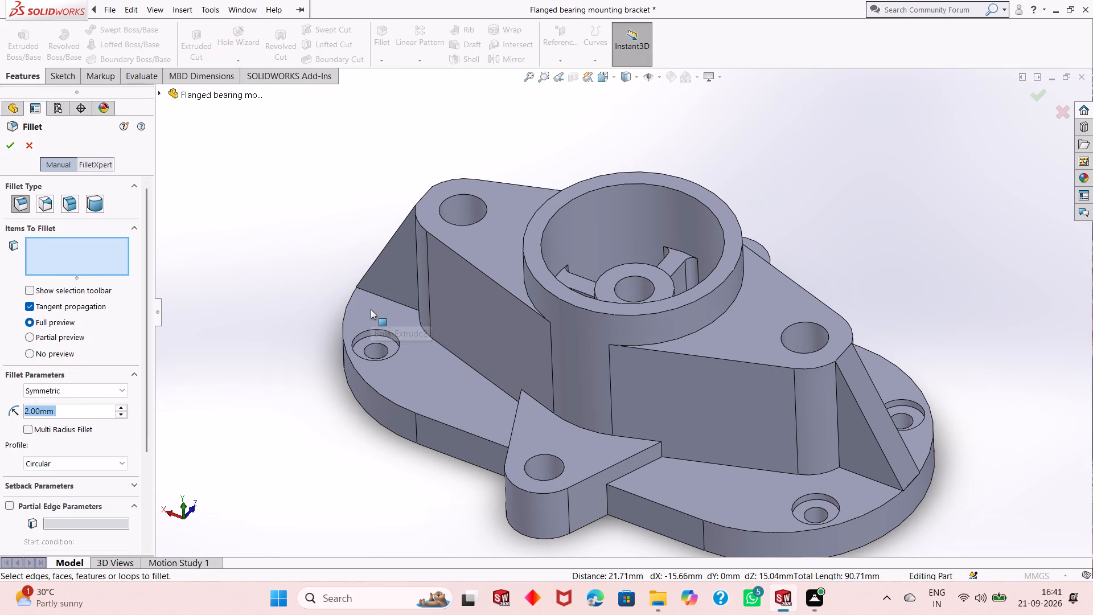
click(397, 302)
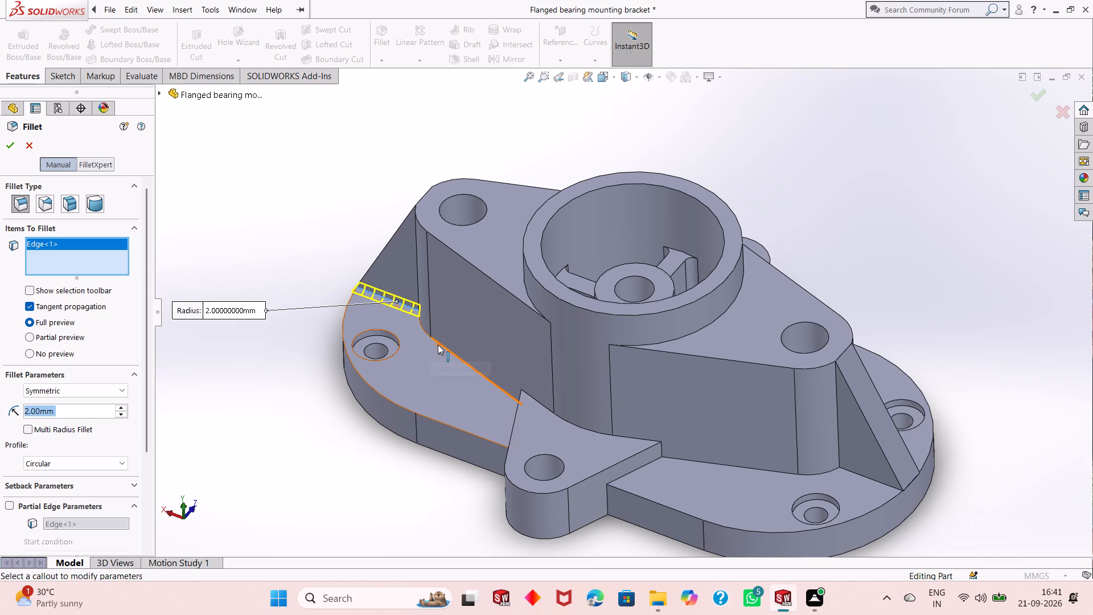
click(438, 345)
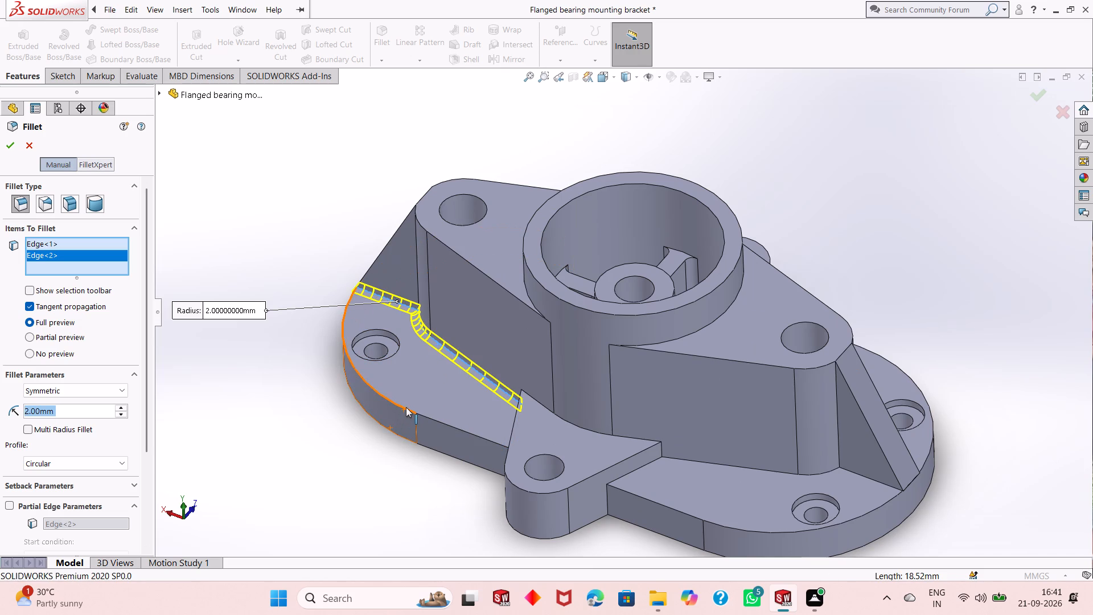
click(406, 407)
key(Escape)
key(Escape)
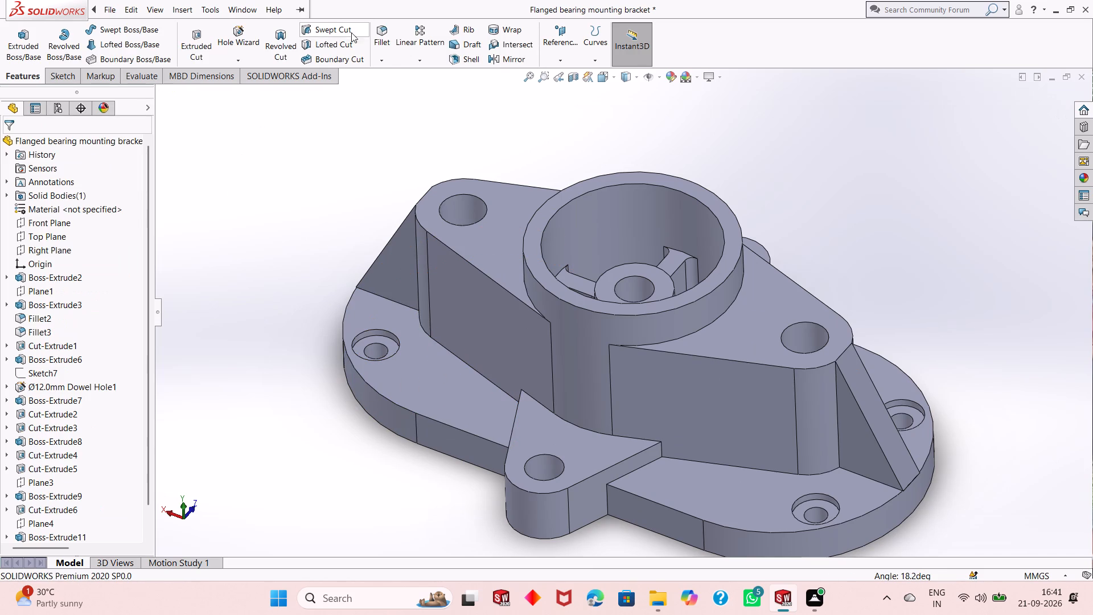
Round the base flange's outer top edges on both sides of the front triangular lug with a 2 mm constant-size fillet.
click(377, 27)
click(14, 203)
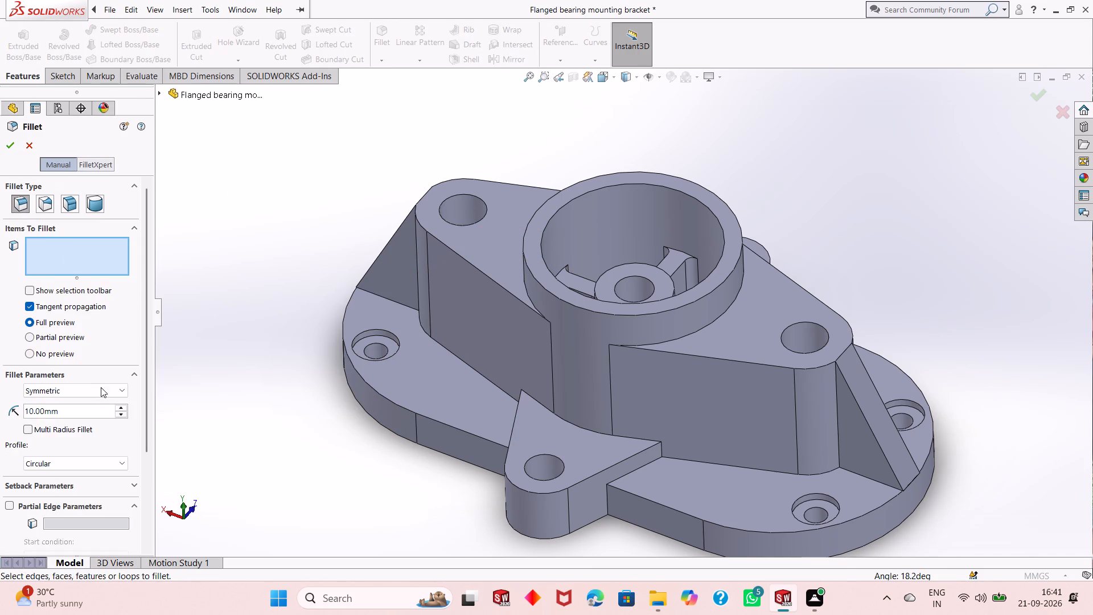
double_click(83, 417)
key(2)
key(Return)
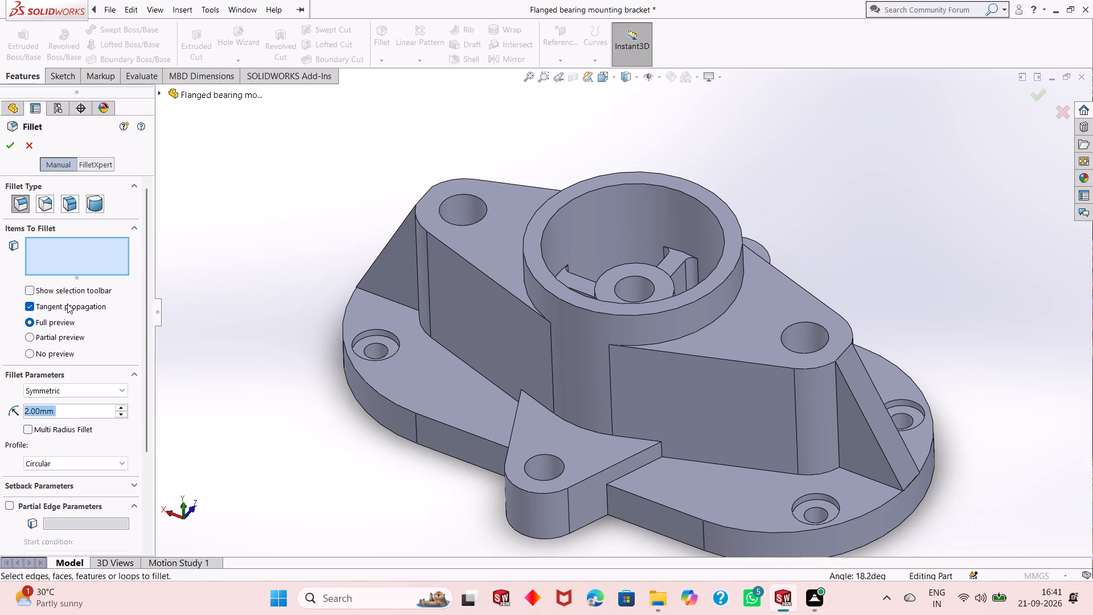
click(394, 404)
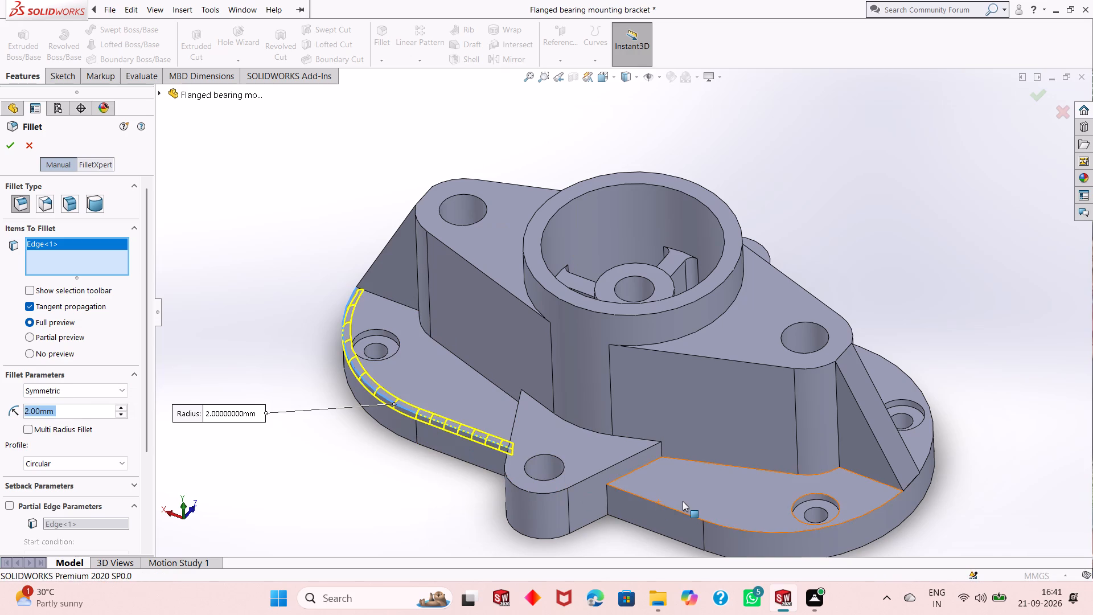
click(685, 514)
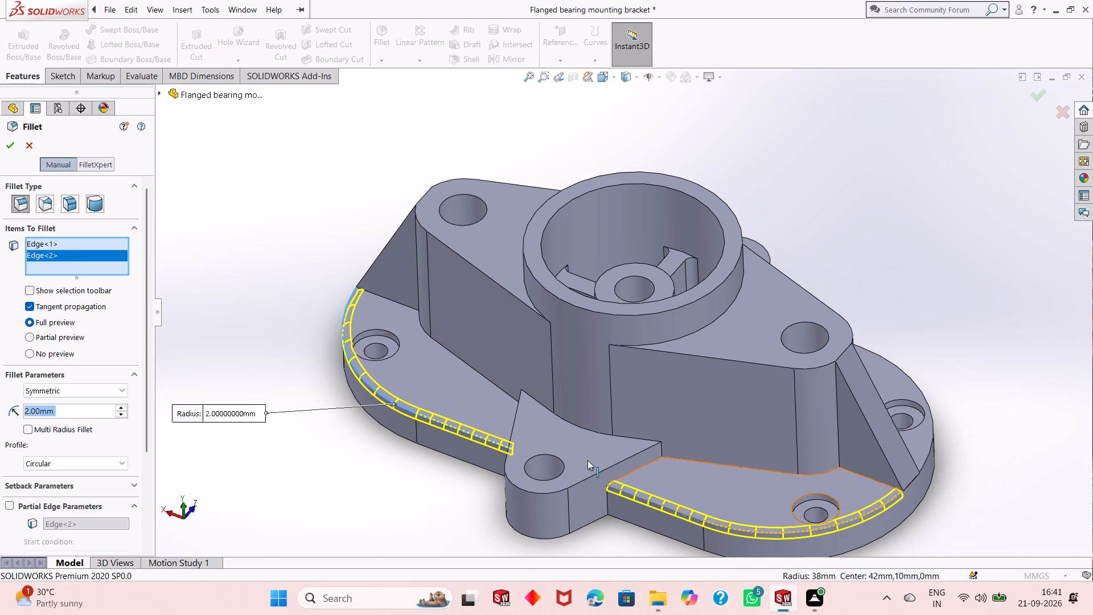
click(7, 146)
Add a 2 mm fillet where one sloped rib and its adjoining boss wall meet the flange's top face.
scroll(438, 416, up, 3)
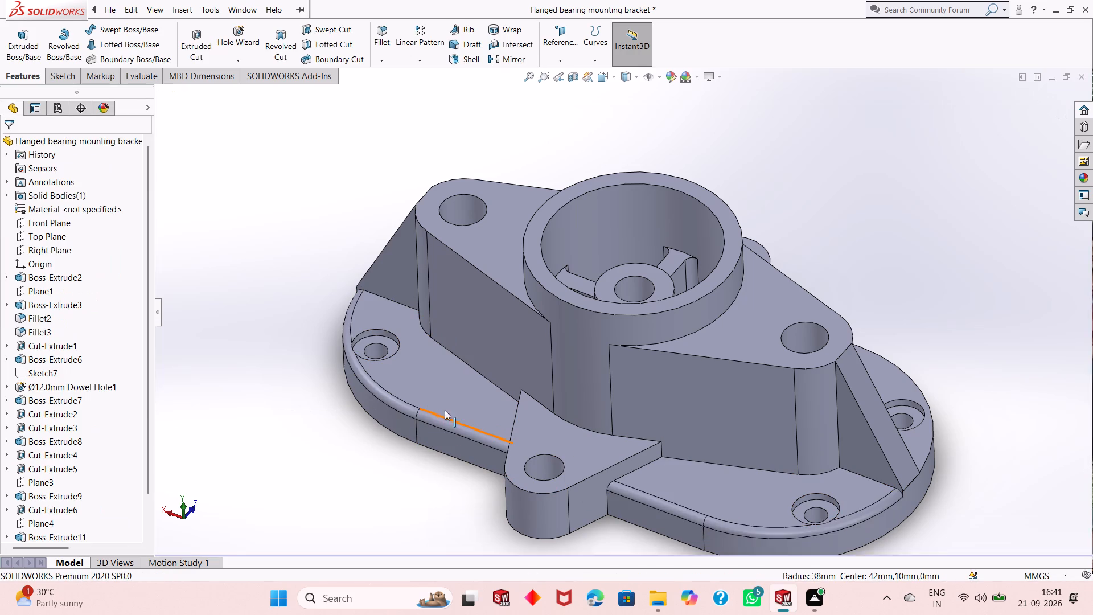
scroll(498, 324, down, 2)
click(383, 34)
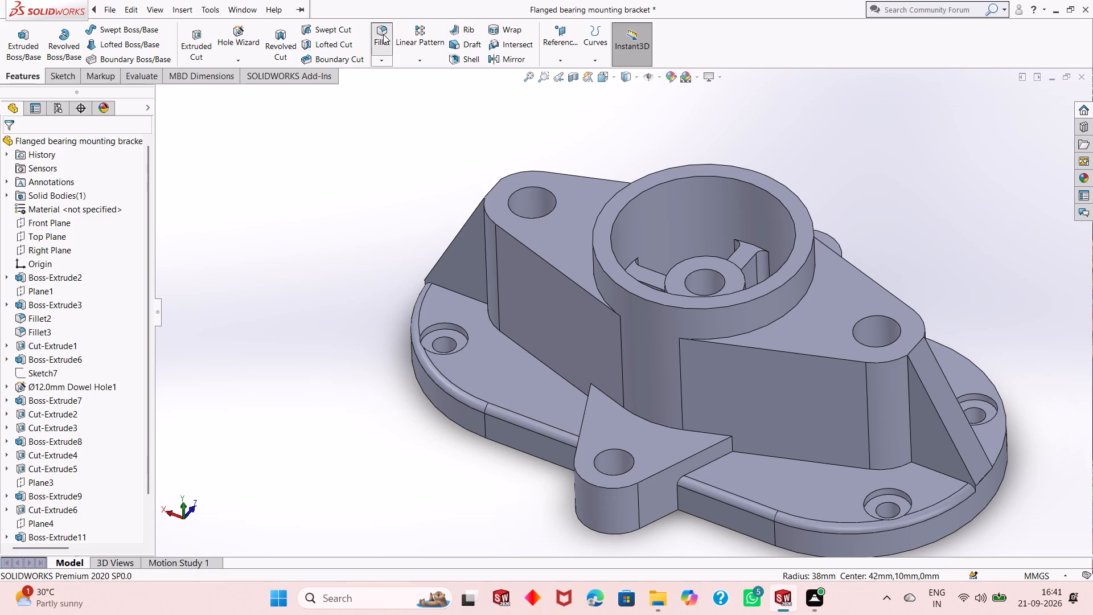
click(475, 298)
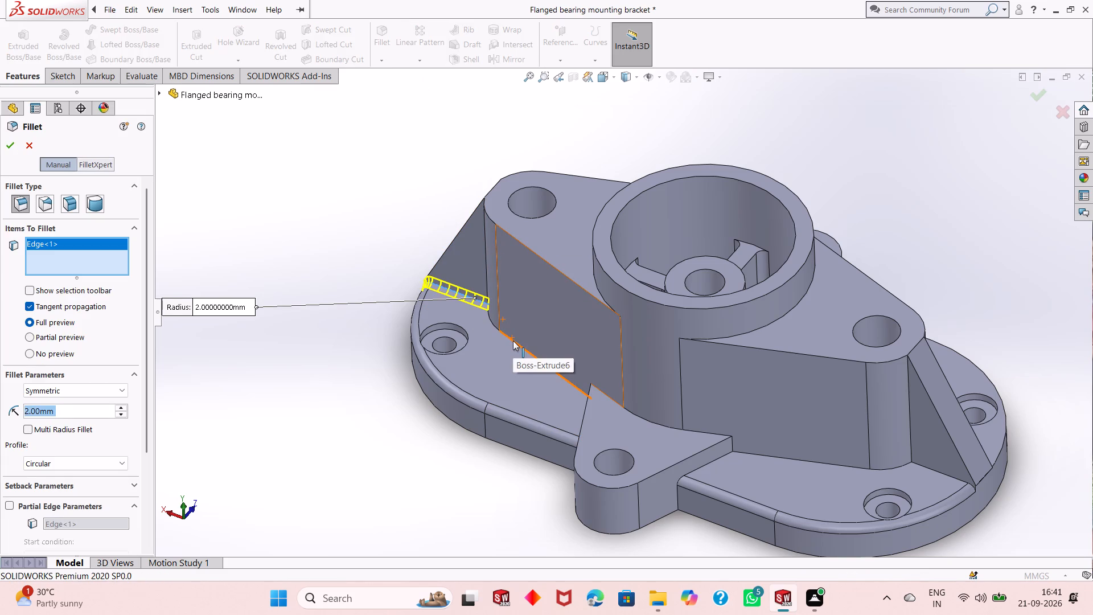
click(513, 341)
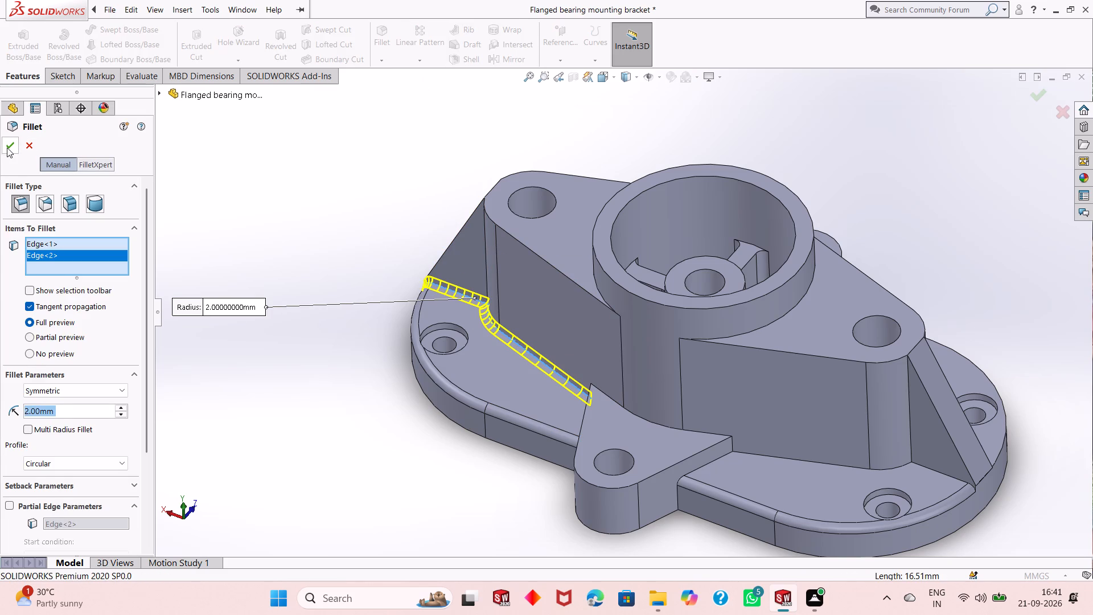
click(7, 147)
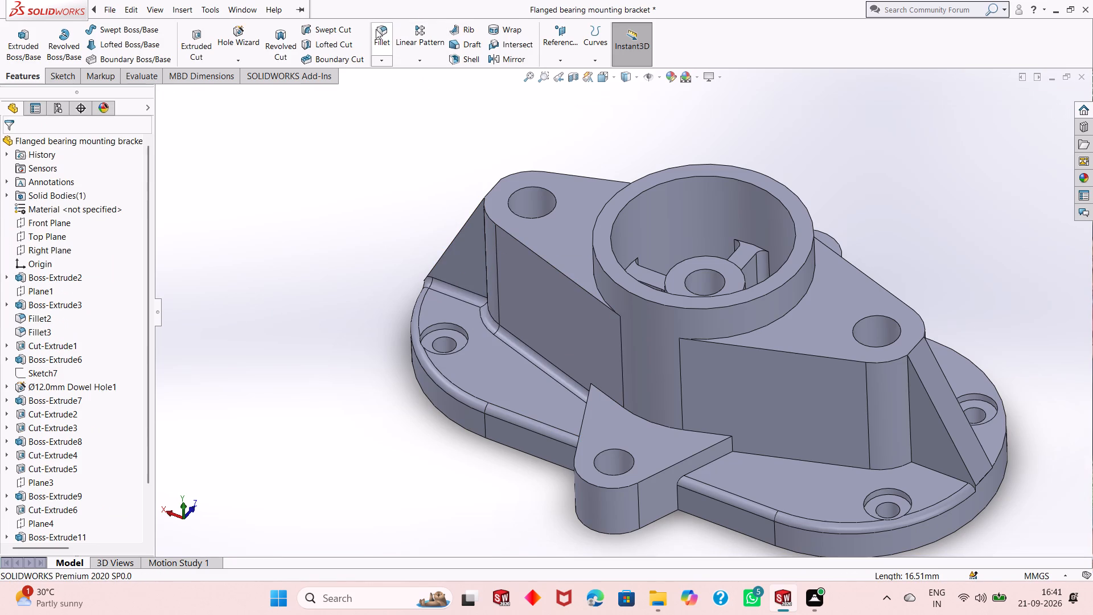
Add a 2 mm fillet along the foot of the other boss wall on the same side of the bracket.
click(383, 27)
click(814, 462)
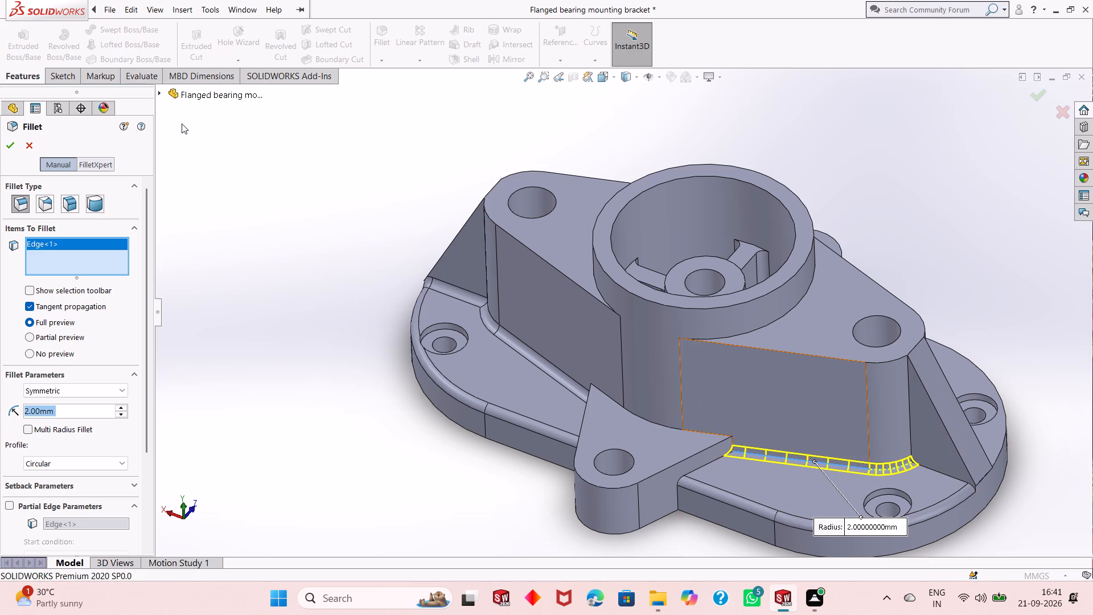
click(15, 147)
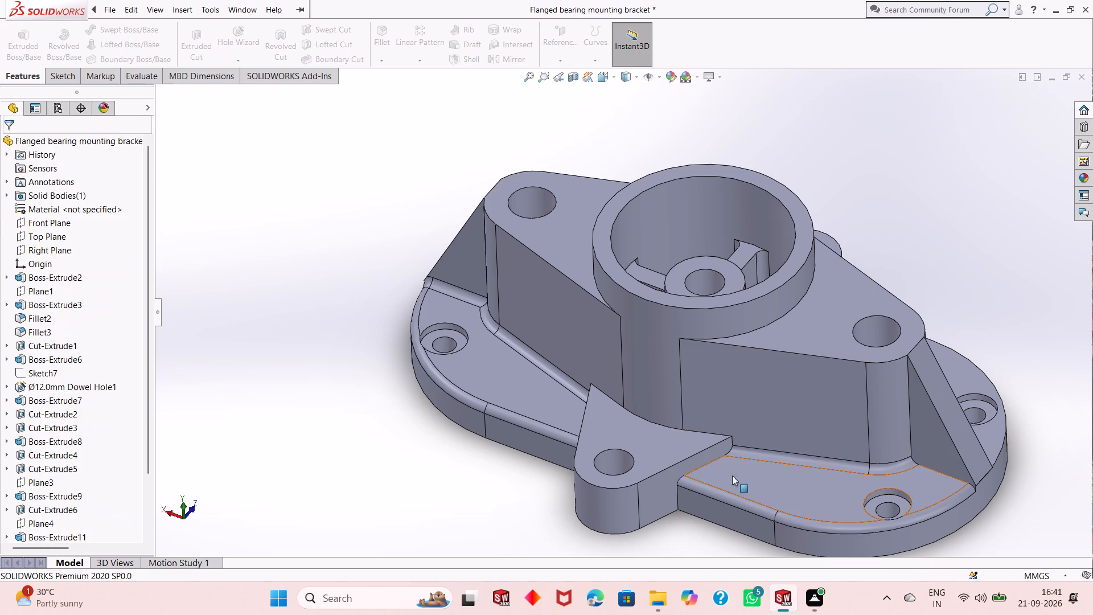
Round the front triangular lug's top face and its adjoining edge with 2 mm fillets.
middle_drag(735, 475, 803, 462)
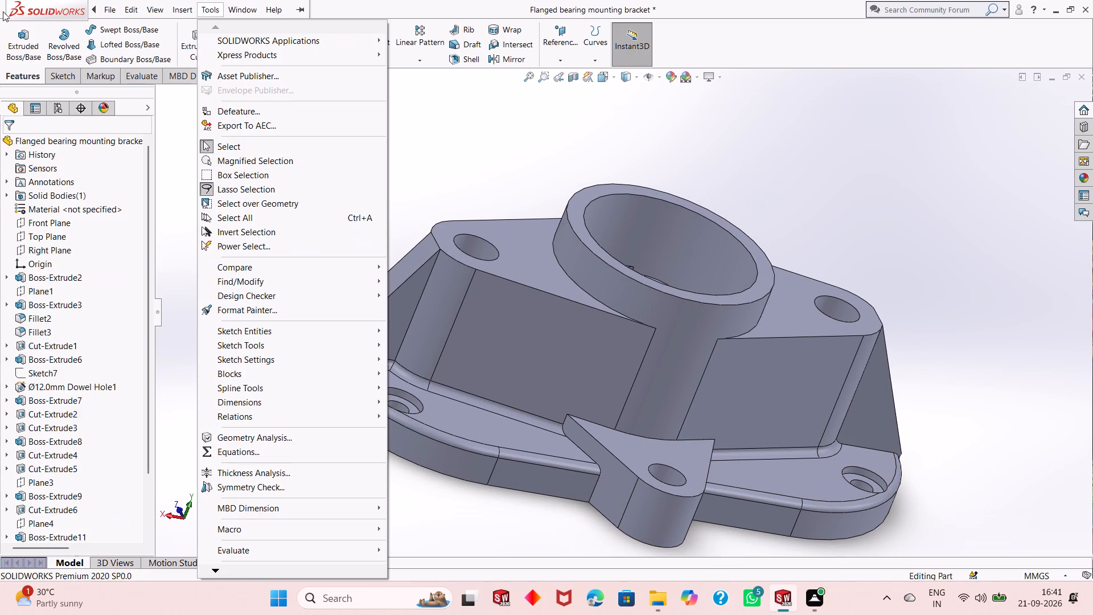
key(Escape)
click(372, 30)
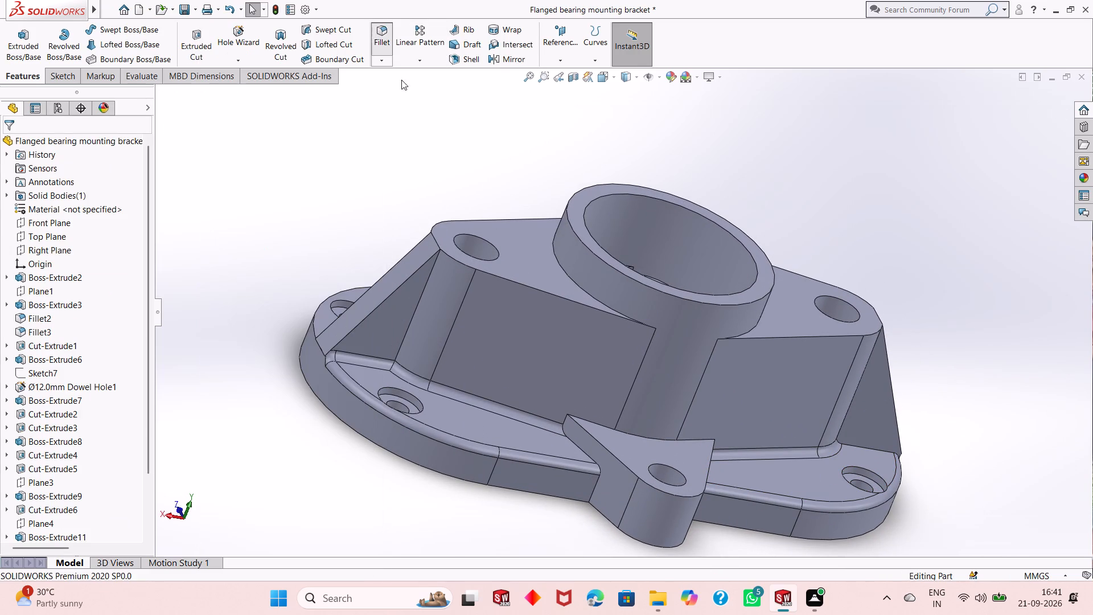
click(582, 425)
click(591, 425)
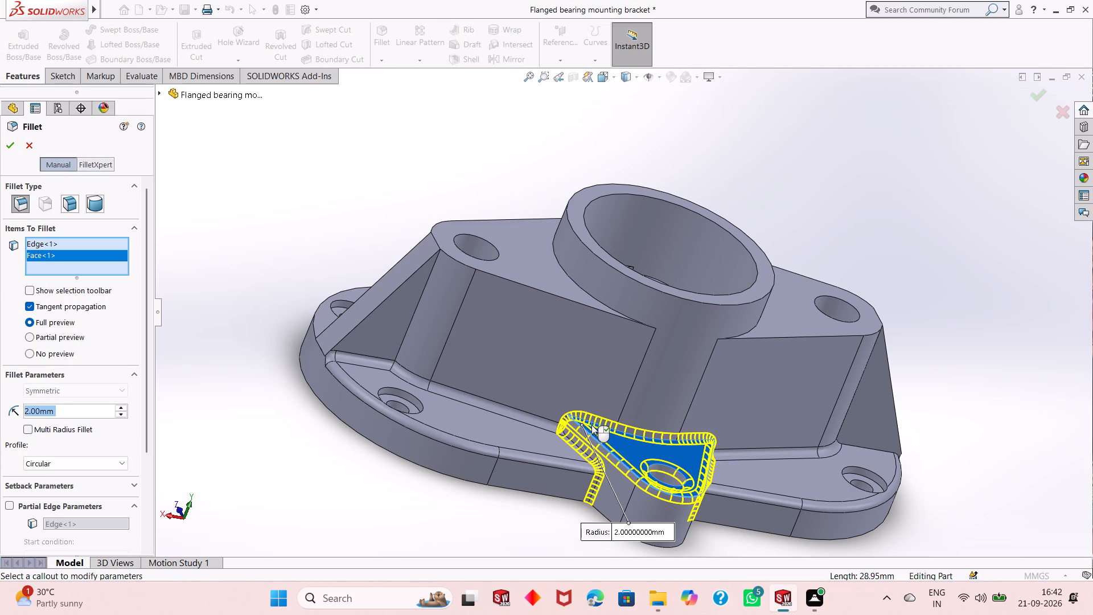
click(2, 152)
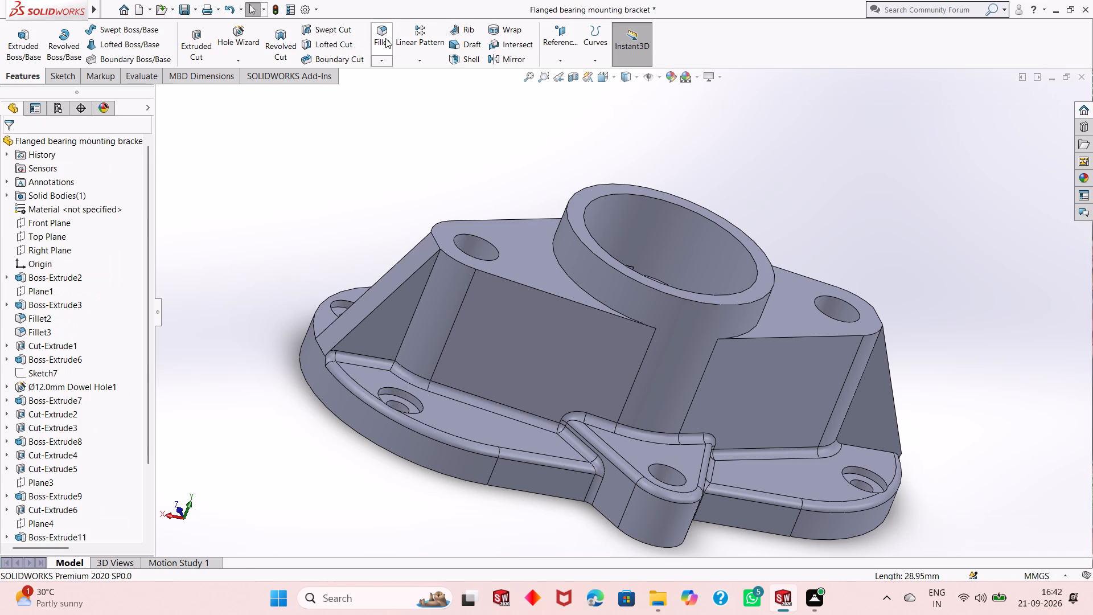
Round the base flange's outer top edges on both sides of the opposite, unfilleted triangular lug with a 2 mm fillet.
click(385, 38)
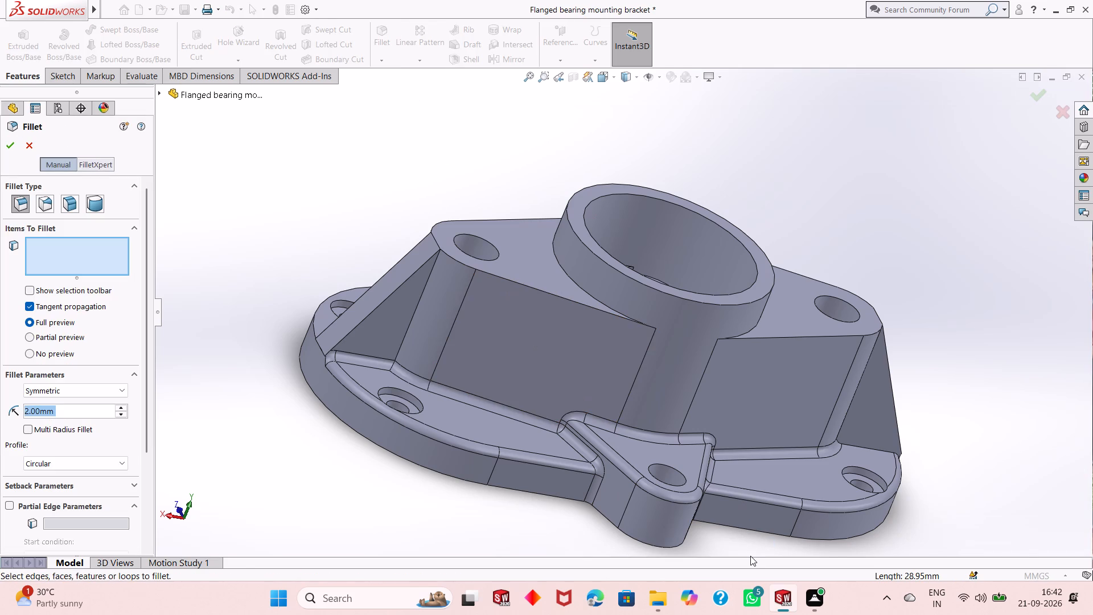
middle_drag(726, 525, 699, 512)
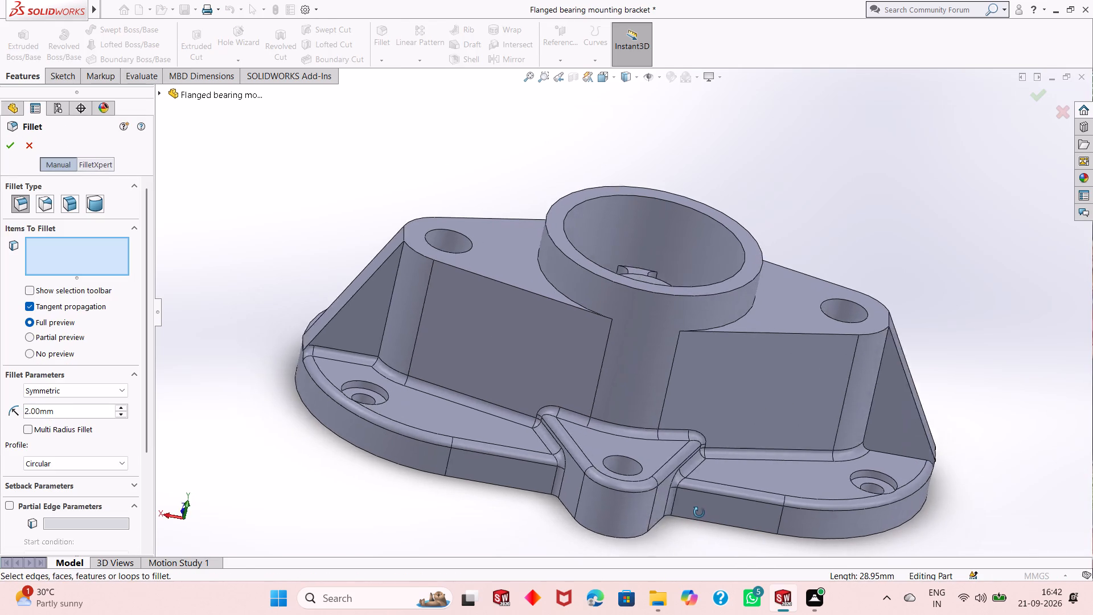
middle_drag(699, 512, 635, 502)
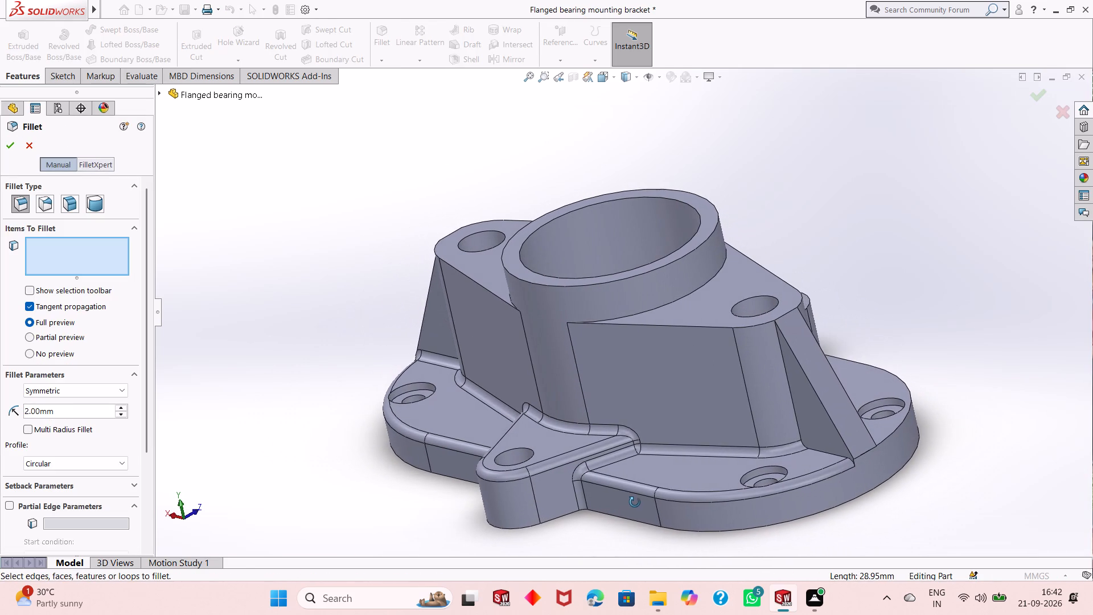
middle_drag(635, 502, 505, 580)
scroll(513, 518, up, 2)
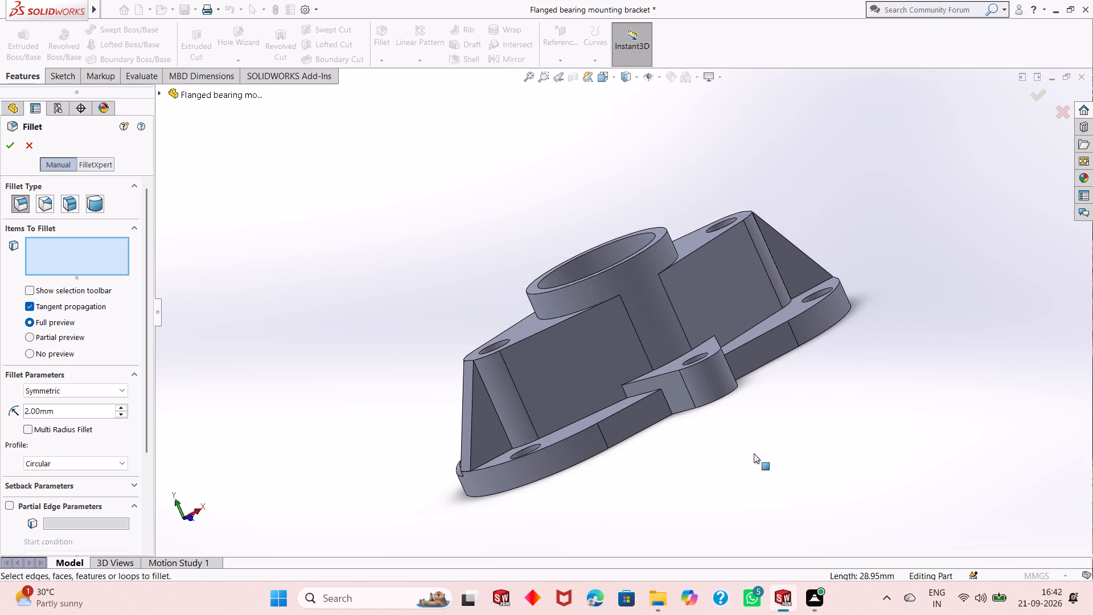
middle_drag(668, 478, 624, 614)
middle_drag(630, 507, 650, 553)
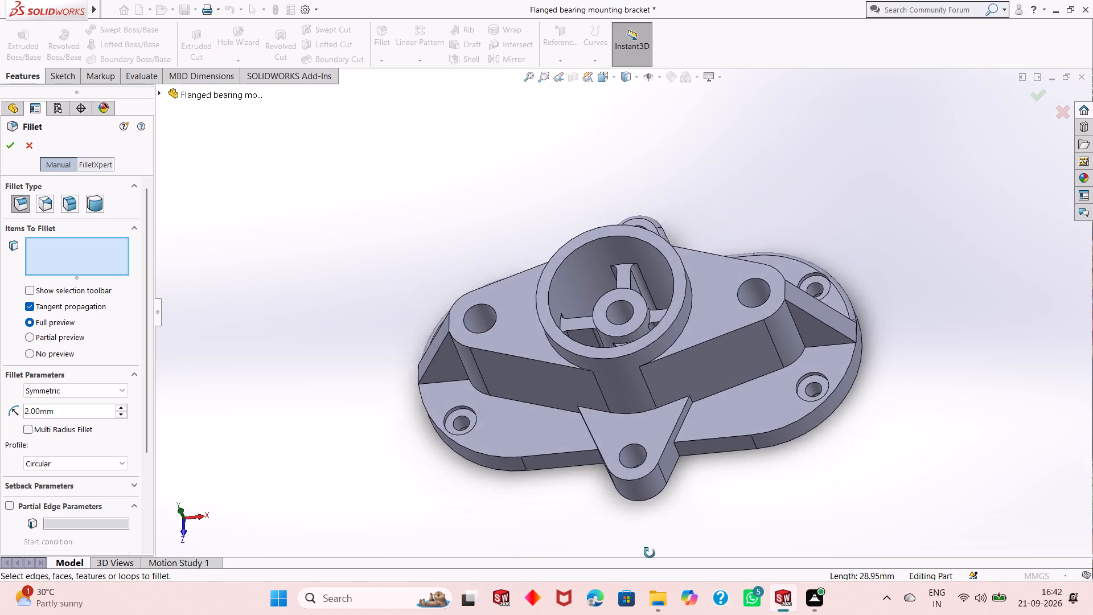
middle_drag(650, 553, 691, 529)
scroll(562, 412, down, 4)
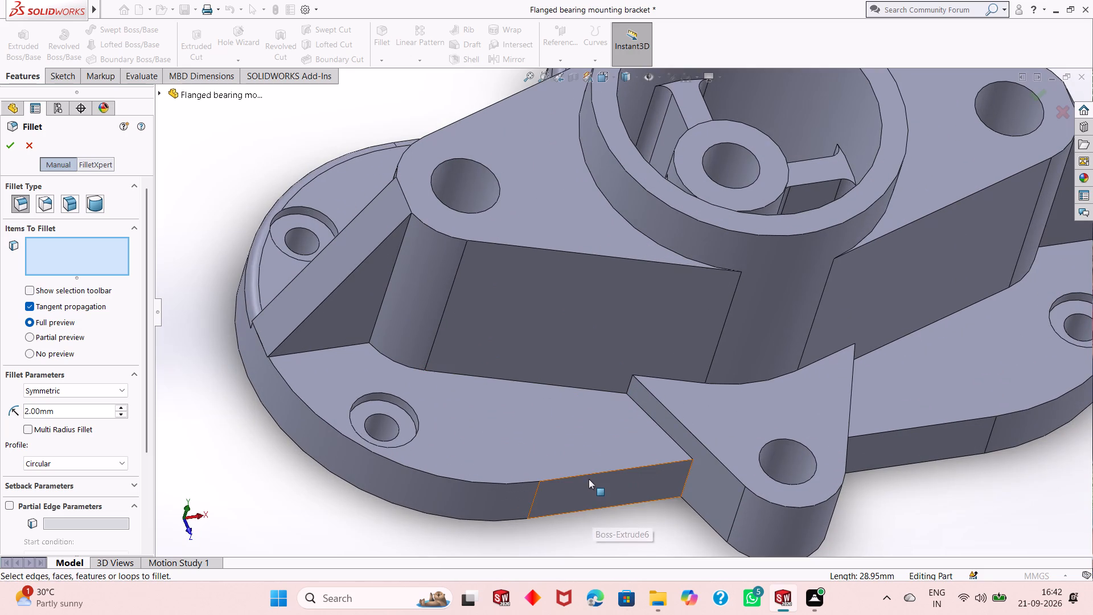
click(591, 473)
click(944, 422)
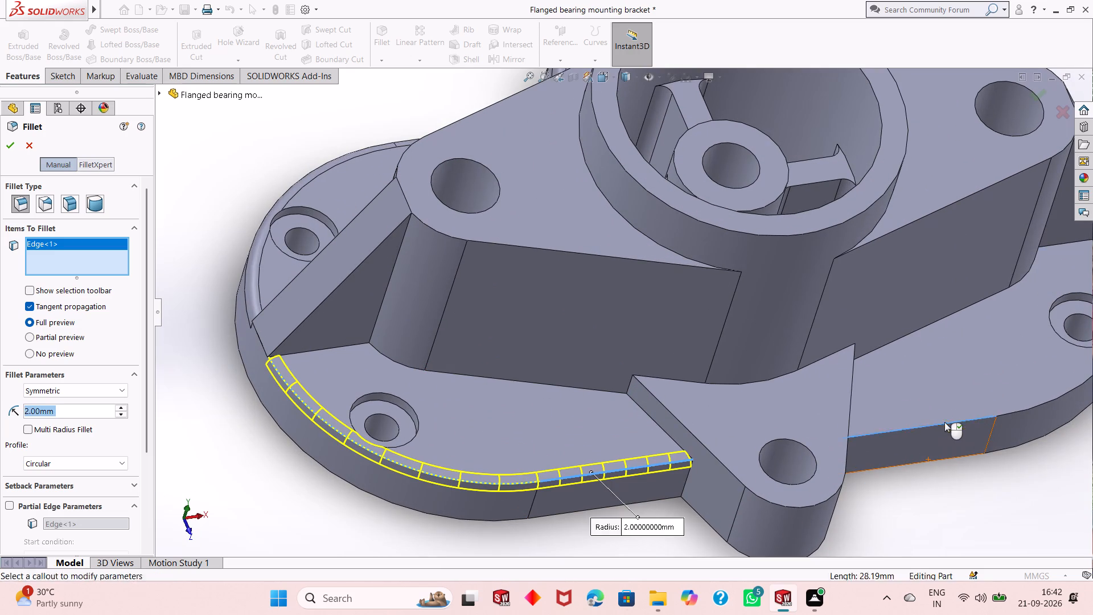
click(4, 145)
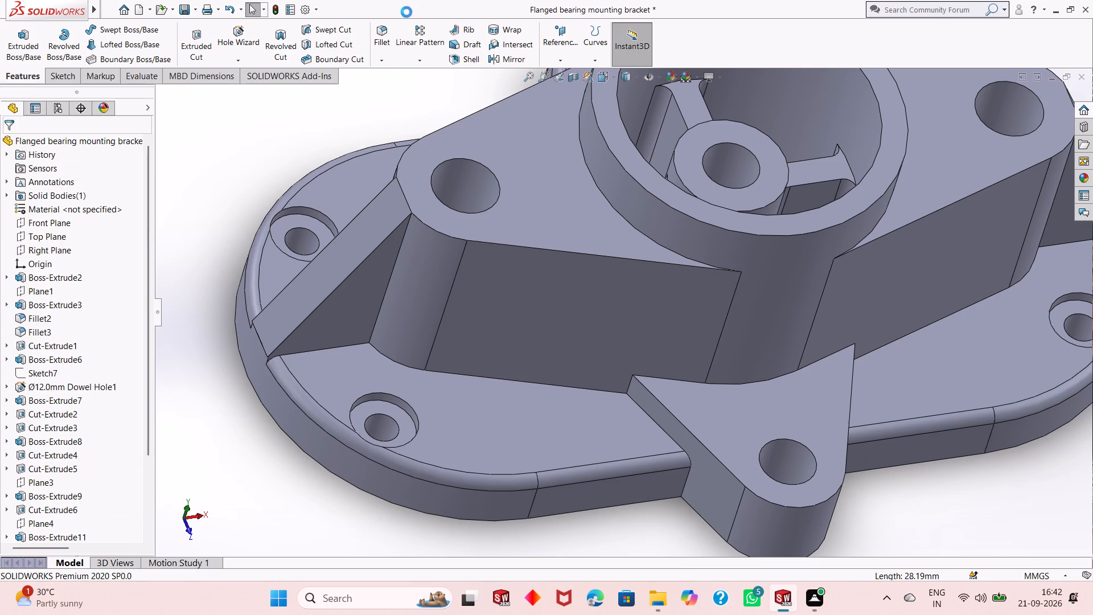
Add a 2 mm fillet along the feet of the boss walls and sloped ribs on both sides of the unfilleted triangular lug.
click(377, 34)
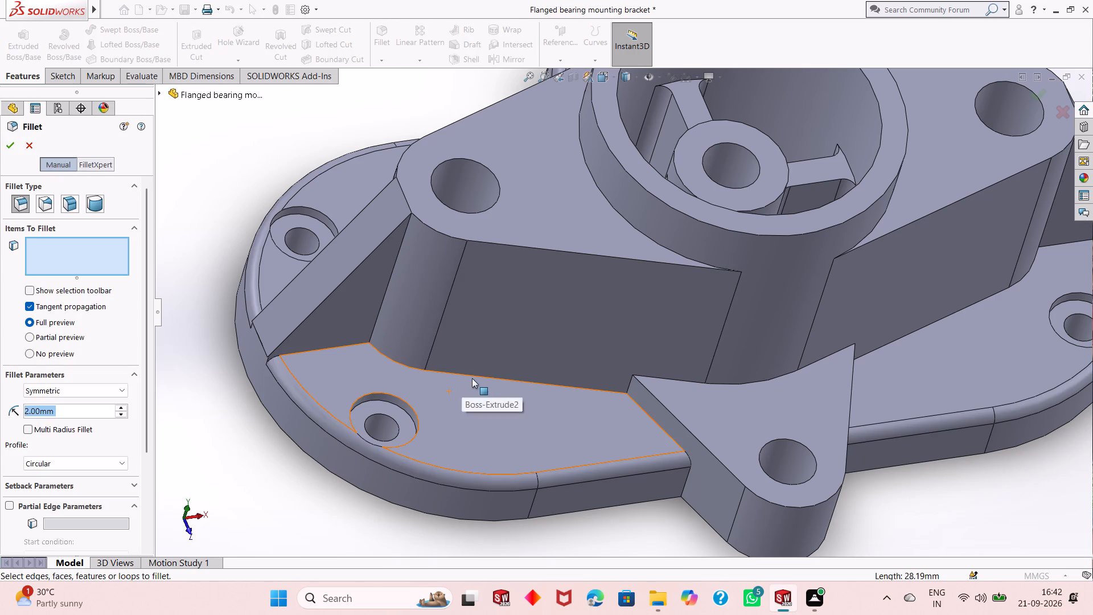
click(493, 378)
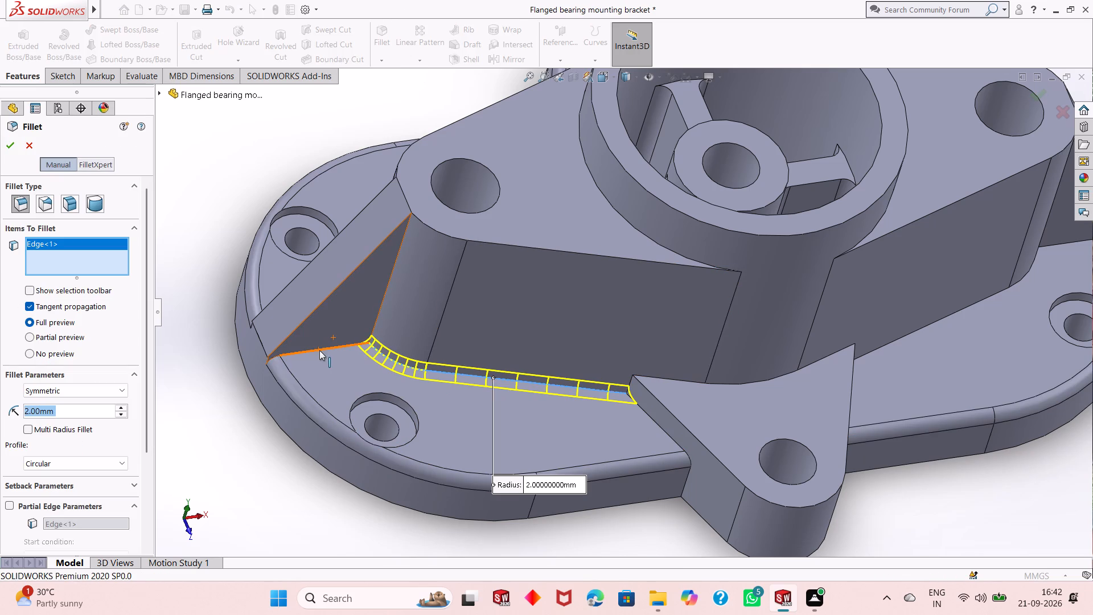
click(319, 351)
scroll(320, 368, up, 2)
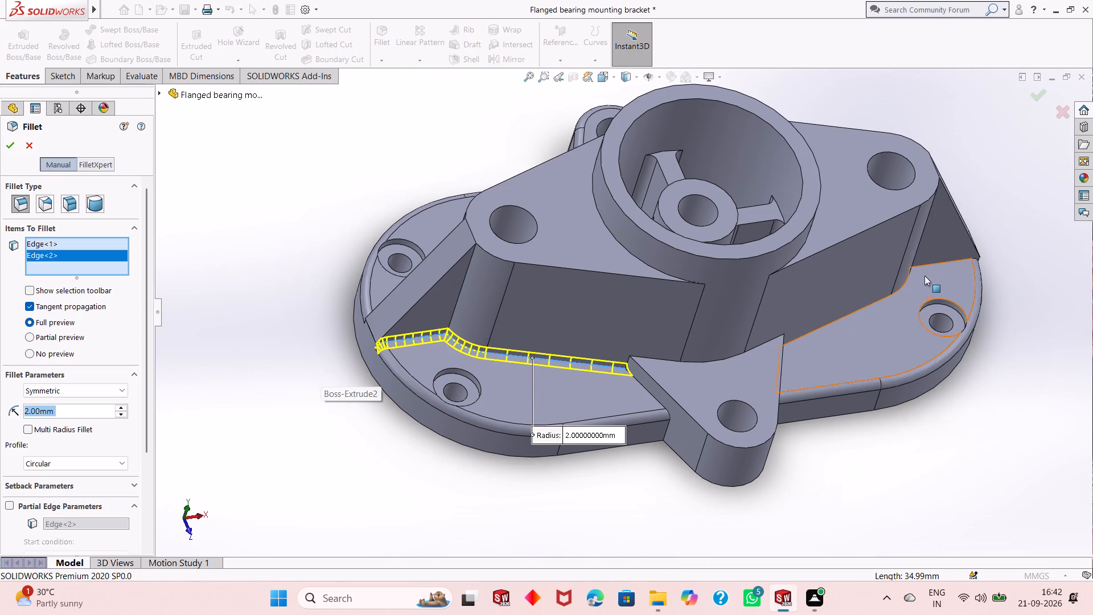
scroll(915, 294, down, 3)
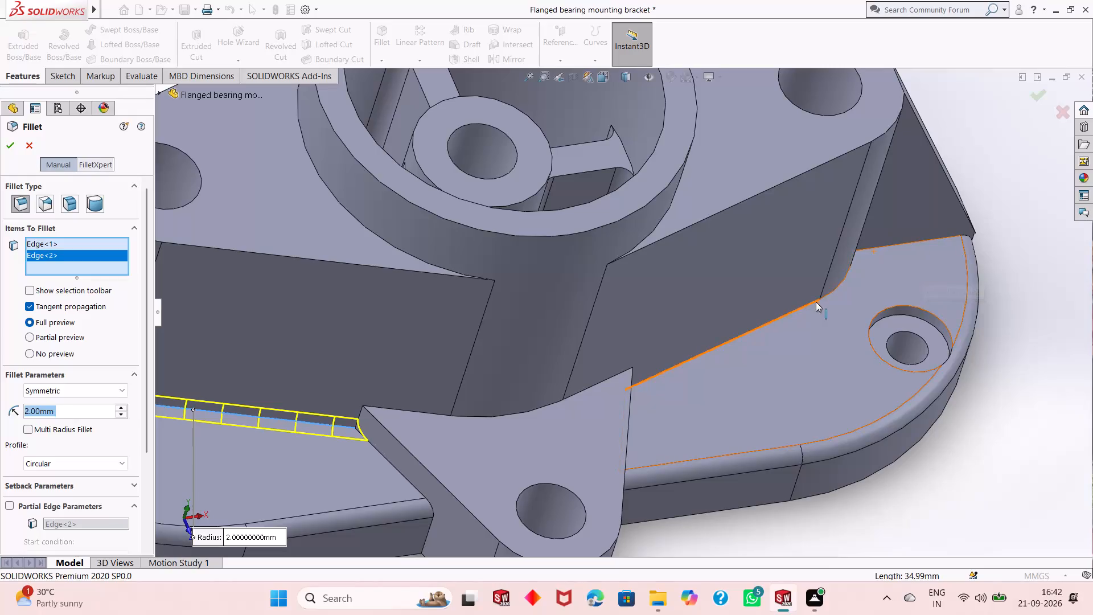
click(816, 302)
click(908, 244)
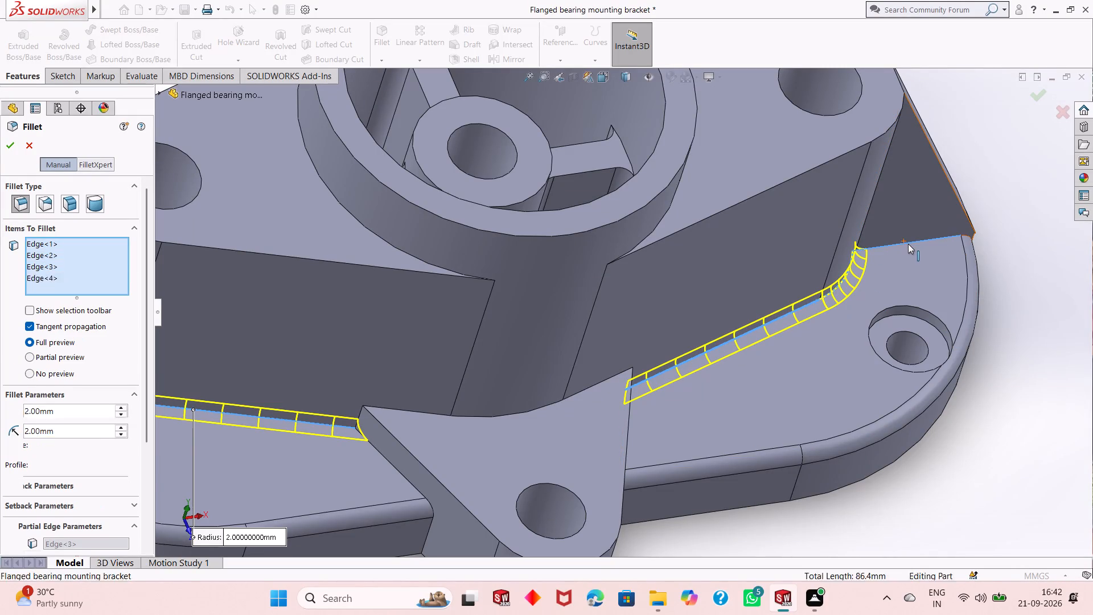
click(1, 146)
click(4, 146)
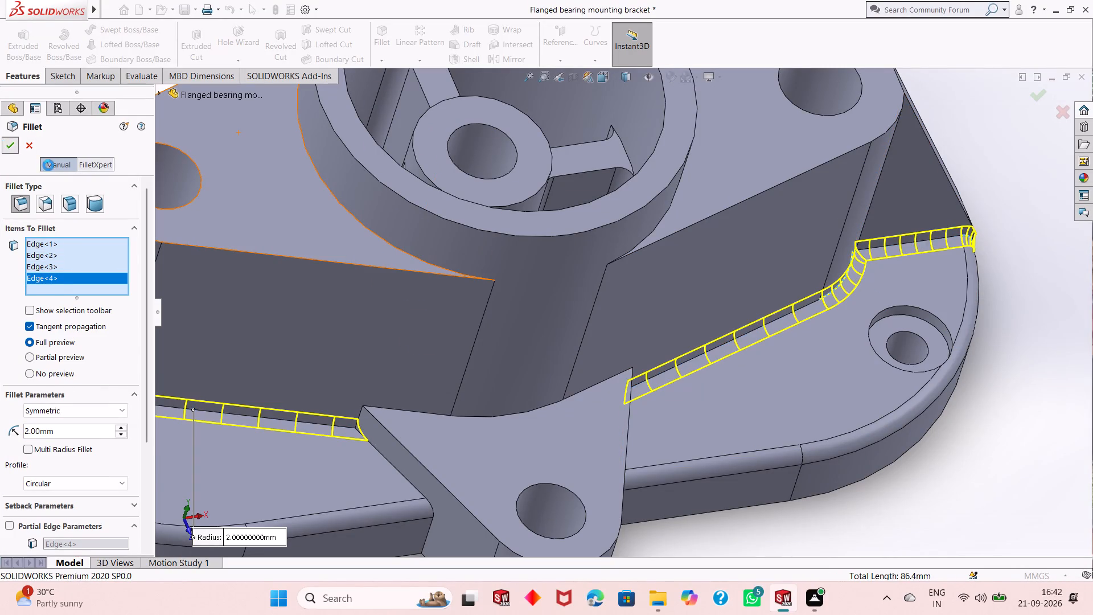
scroll(451, 426, up, 3)
scroll(387, 338, up, 1)
middle_drag(388, 338, 467, 325)
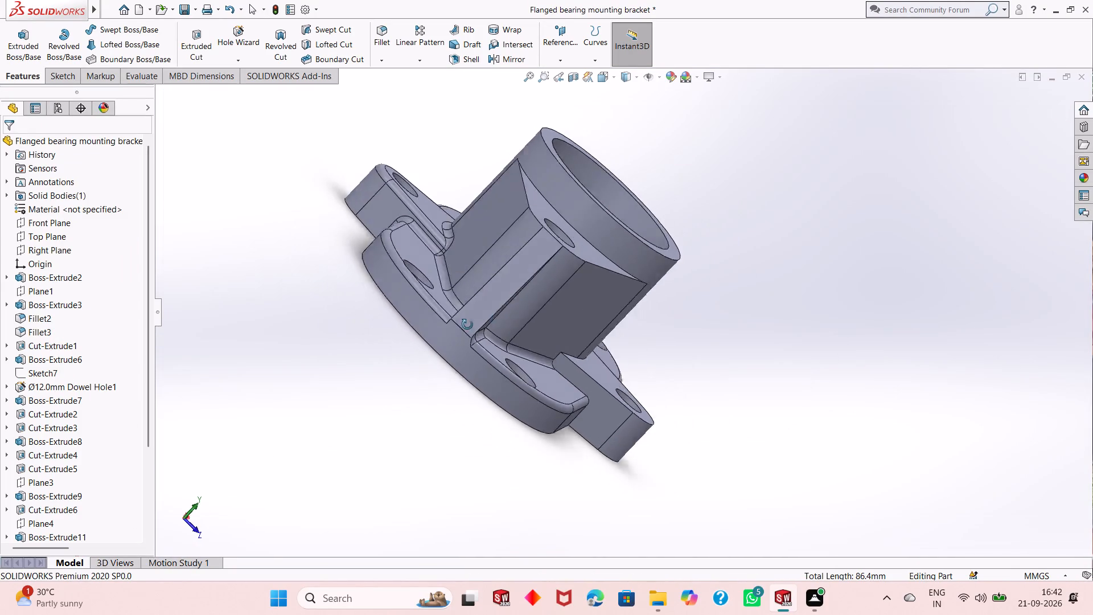
middle_drag(467, 325, 501, 474)
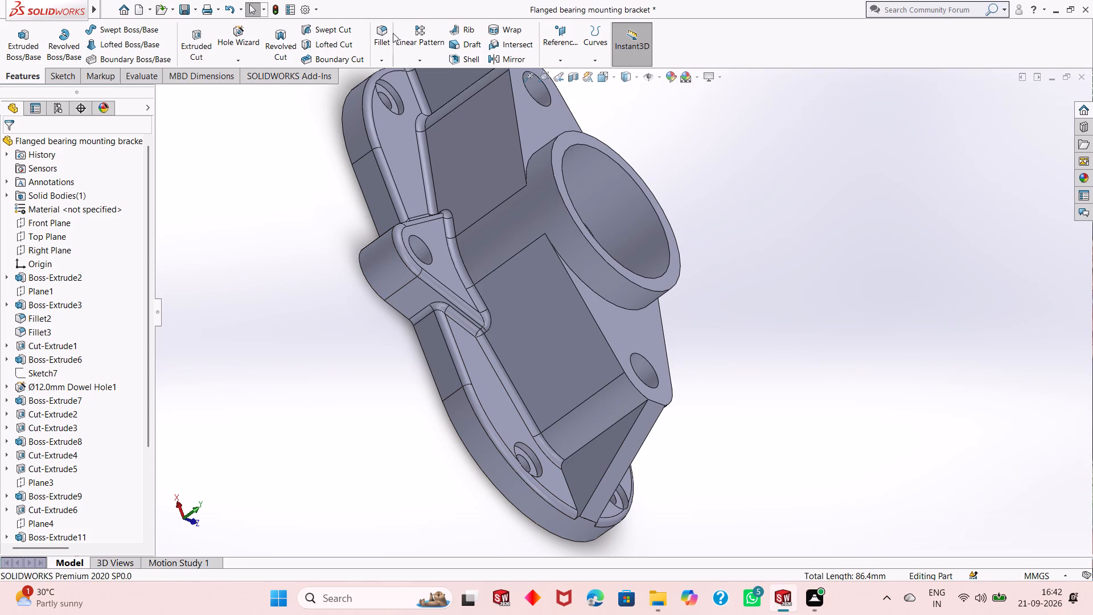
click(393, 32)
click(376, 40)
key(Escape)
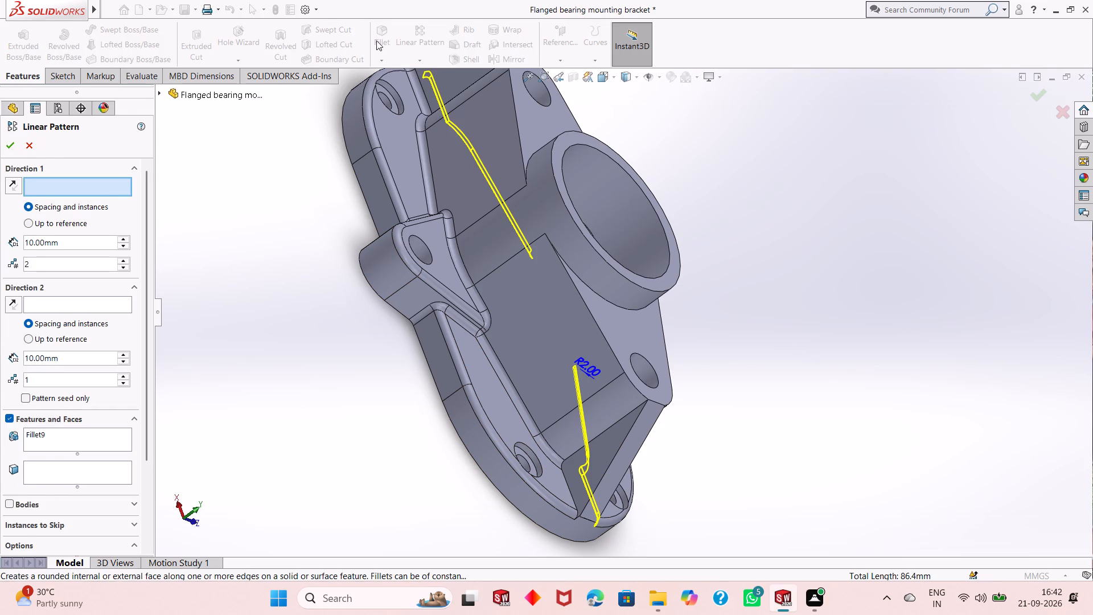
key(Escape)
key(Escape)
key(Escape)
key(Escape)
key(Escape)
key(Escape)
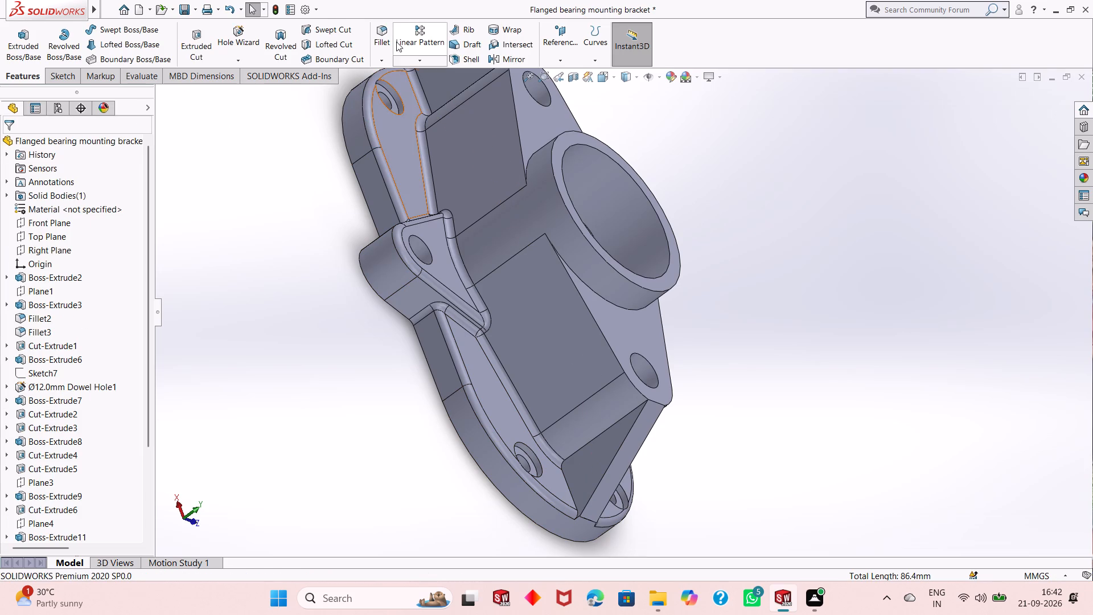
On the filleted lug's side, add a 2 mm fillet along the remaining rib foot and the rib's joint with the rounded boss wall.
click(388, 41)
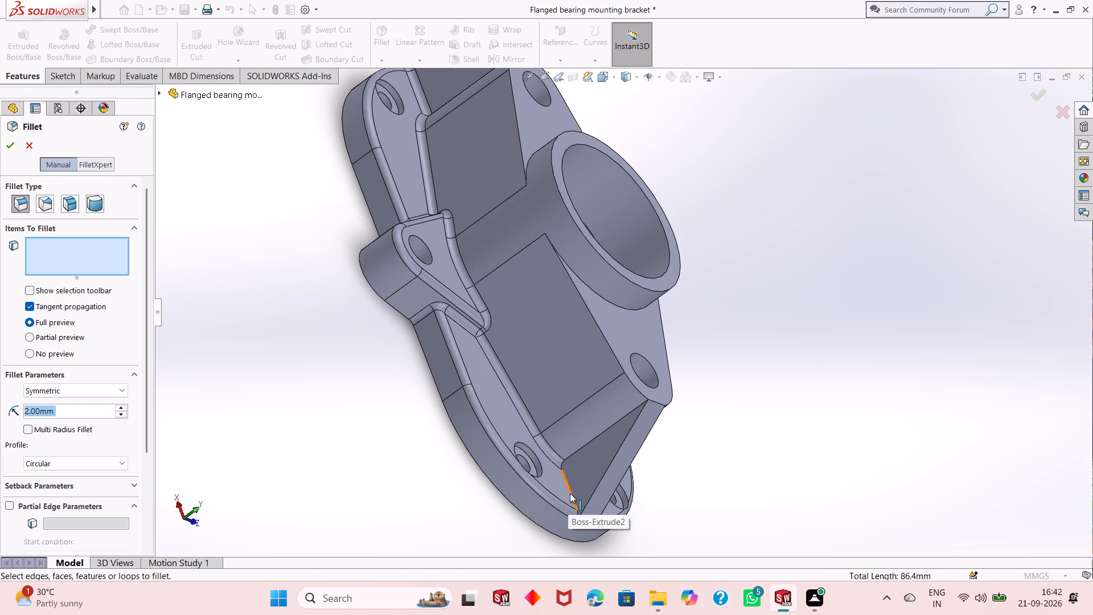
click(570, 493)
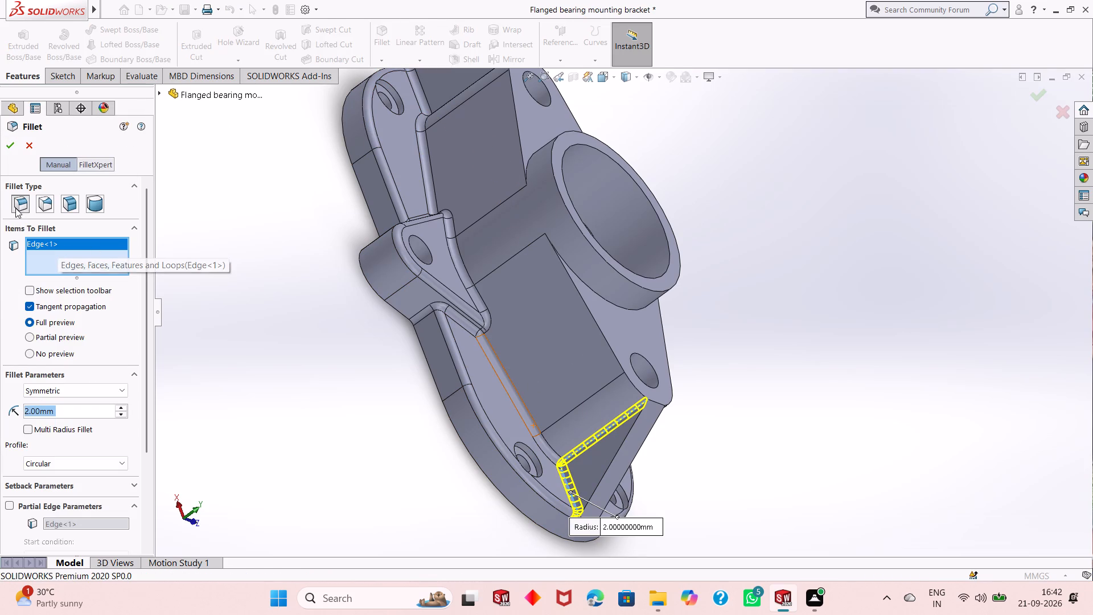
click(5, 140)
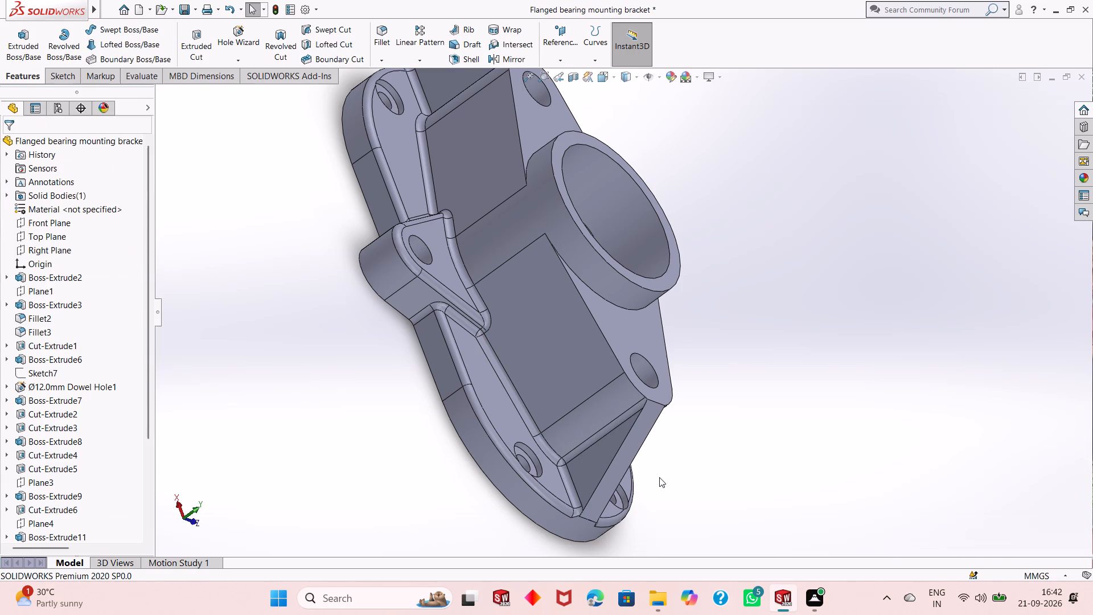
Add a 2 mm fillet to the upright joint between the same rib and the boss wall on the unfilleted lug's side.
middle_drag(695, 525, 662, 482)
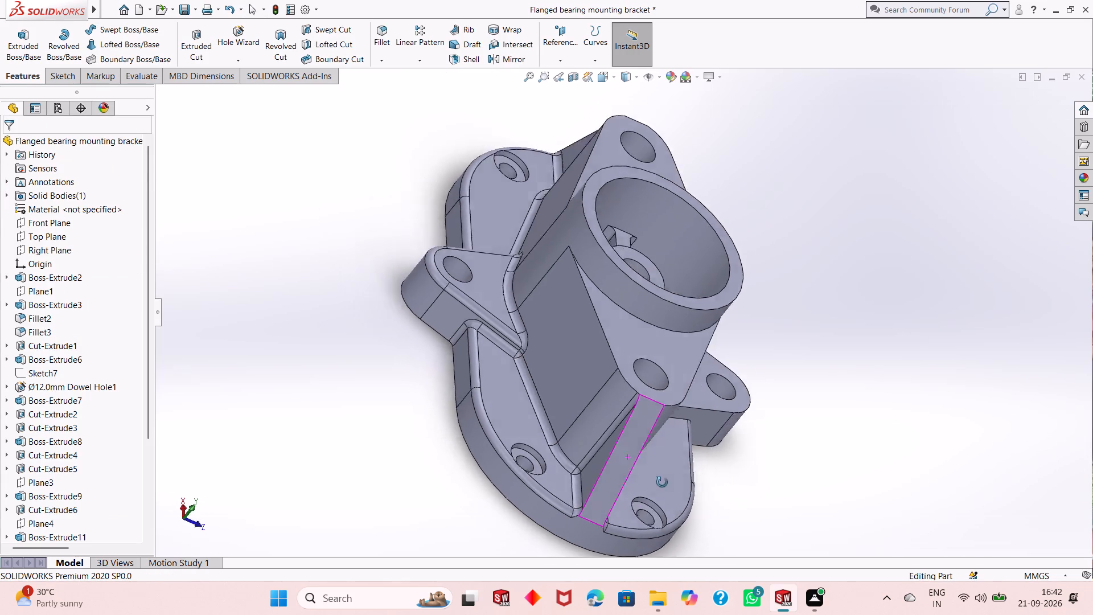
middle_drag(662, 482, 570, 461)
scroll(654, 424, down, 1)
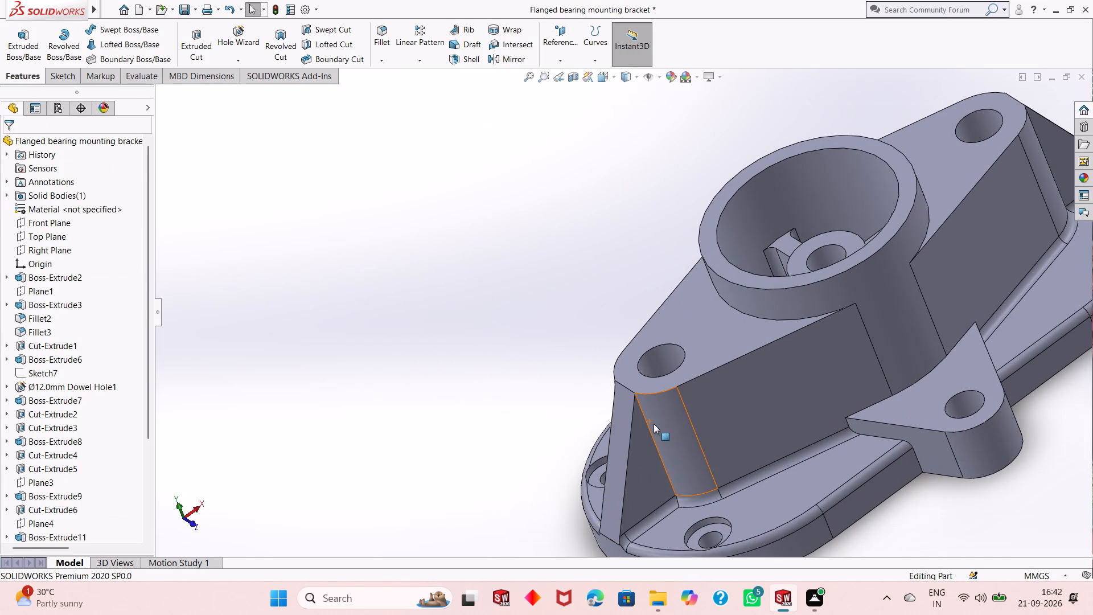
click(385, 31)
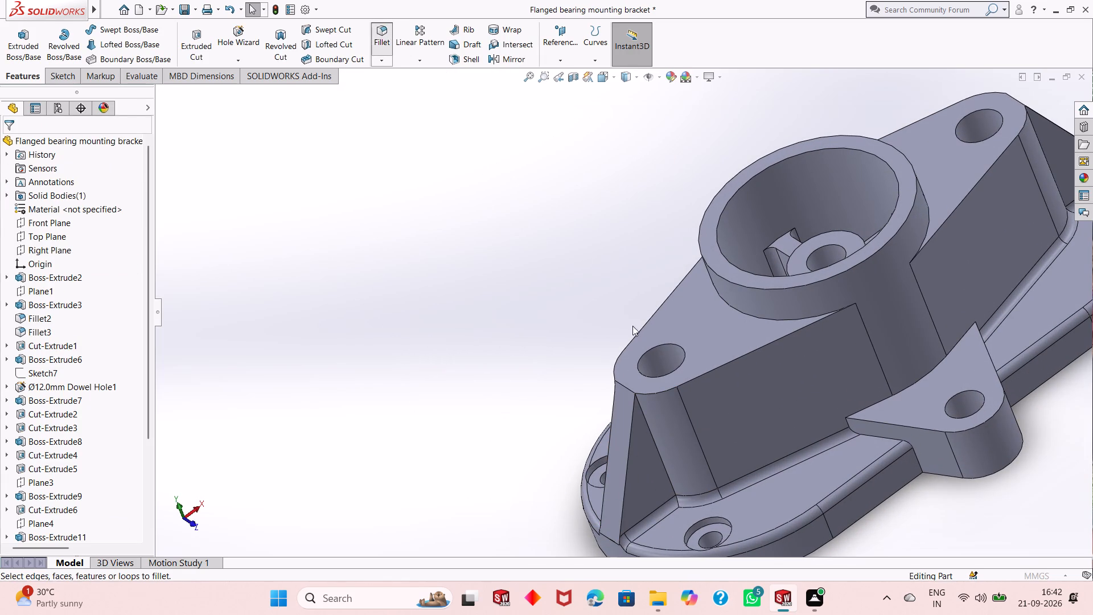
click(654, 442)
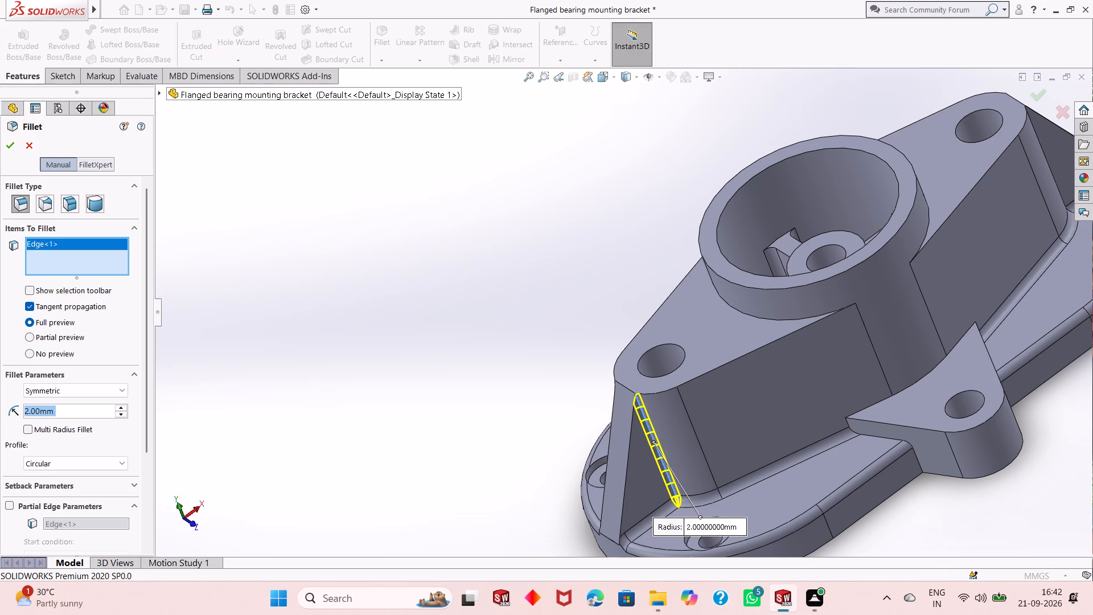
click(10, 139)
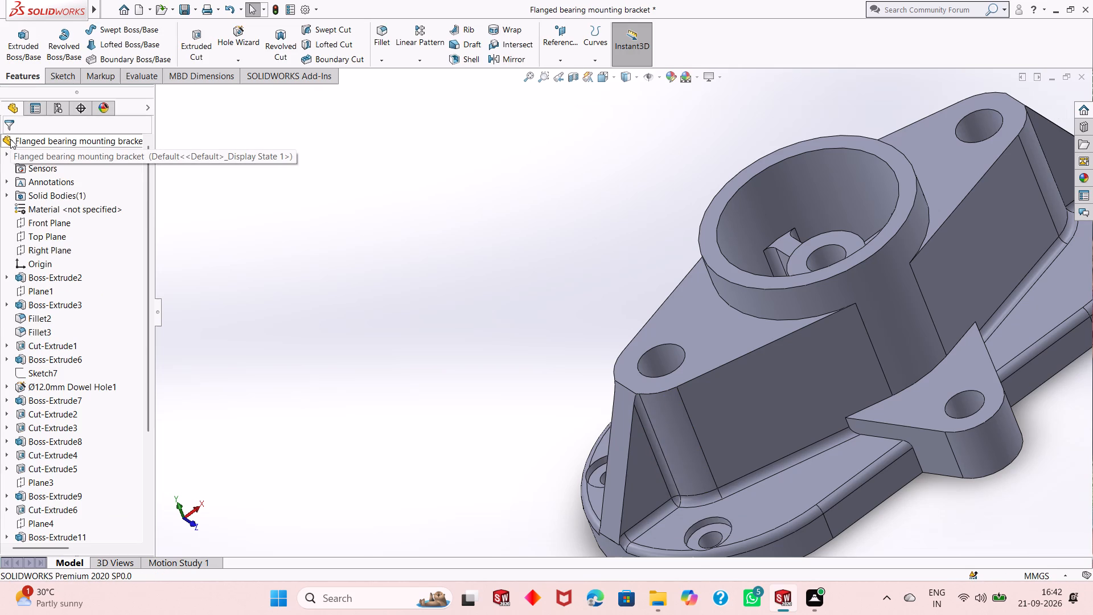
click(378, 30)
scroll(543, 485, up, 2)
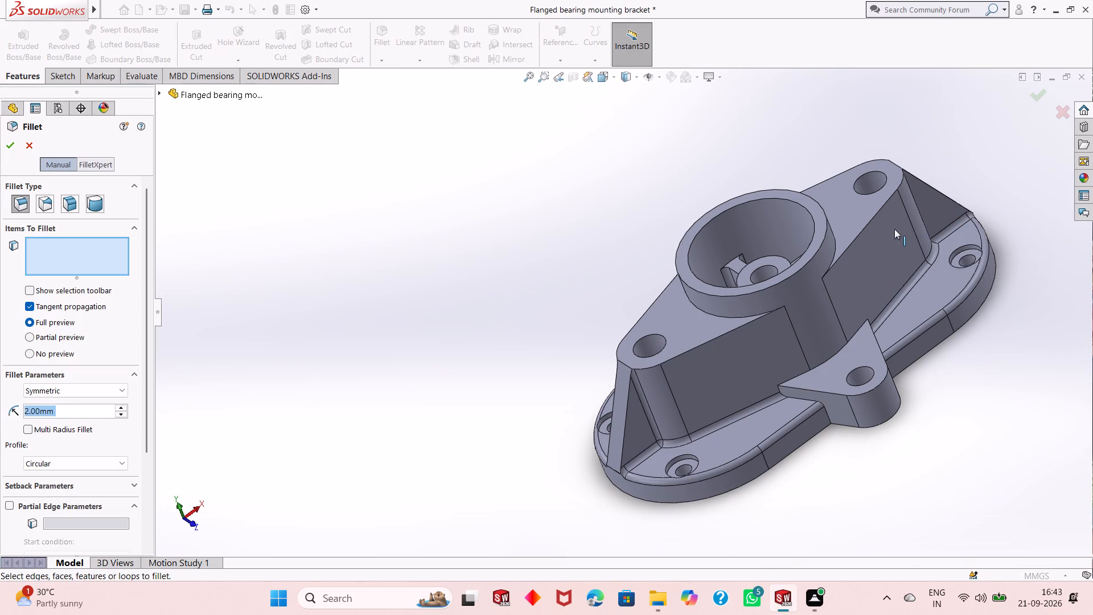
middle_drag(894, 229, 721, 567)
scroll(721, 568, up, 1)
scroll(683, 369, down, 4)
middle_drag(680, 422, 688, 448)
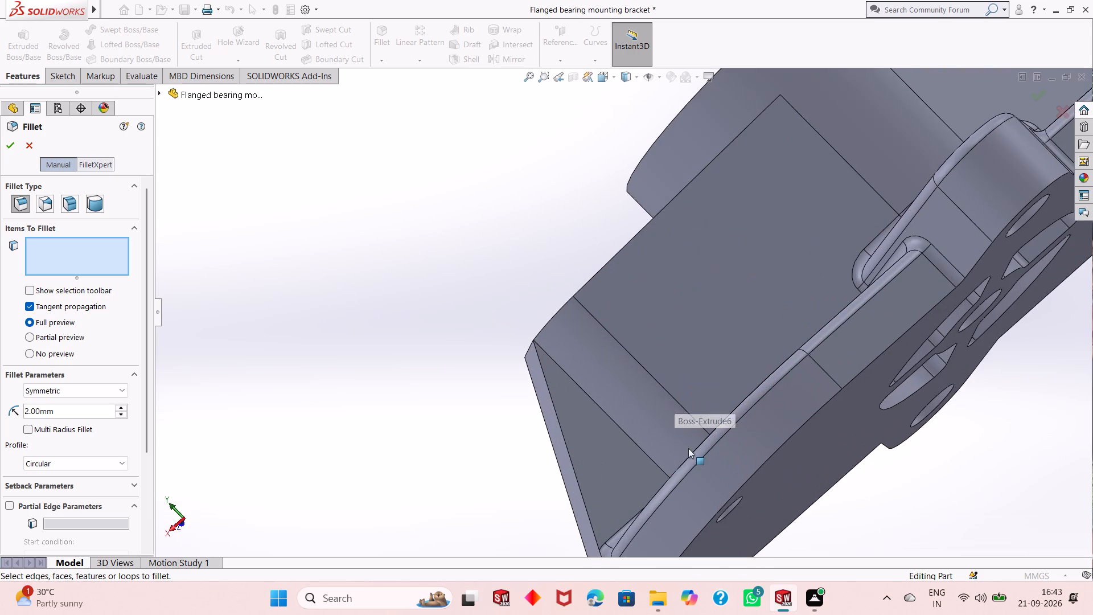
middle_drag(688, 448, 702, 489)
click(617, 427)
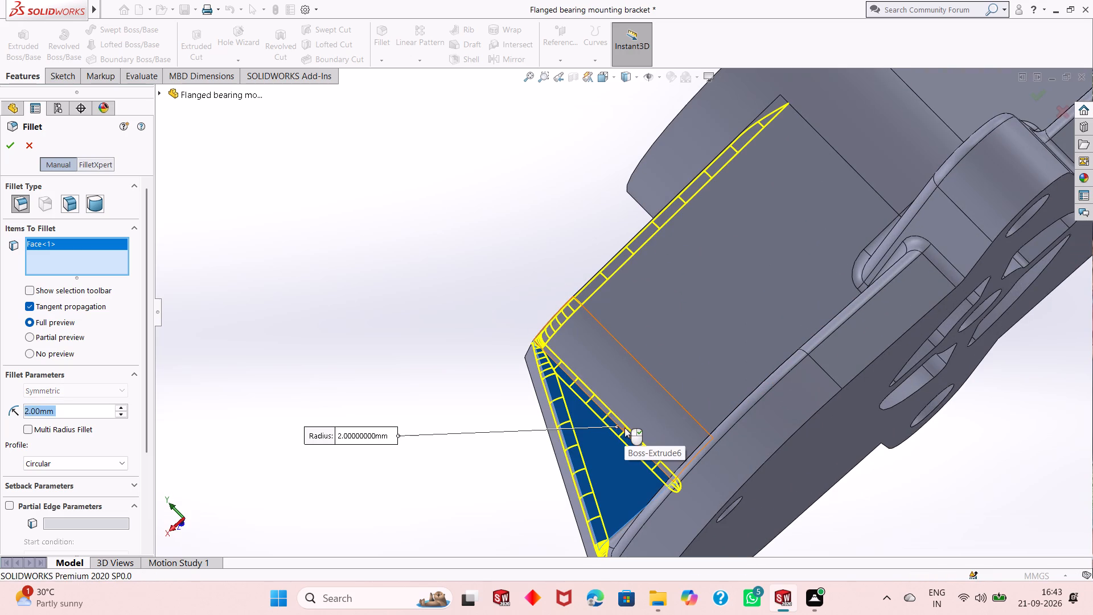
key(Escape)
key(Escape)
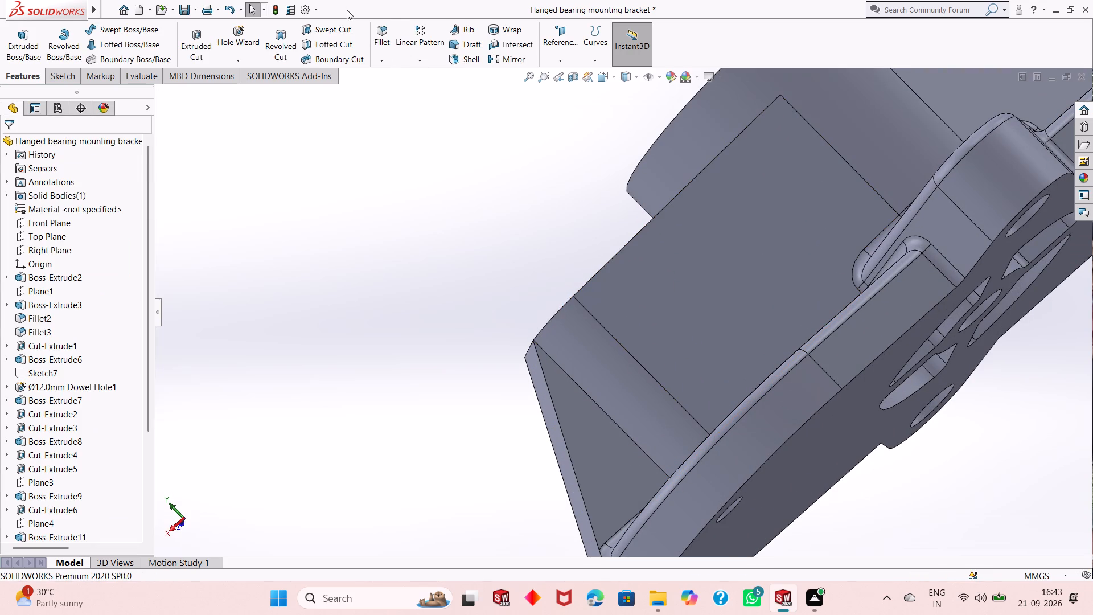
Add a 2 mm fillet to the upright joint between the opposite rib and the boss wall on the filleted lug's side.
click(392, 34)
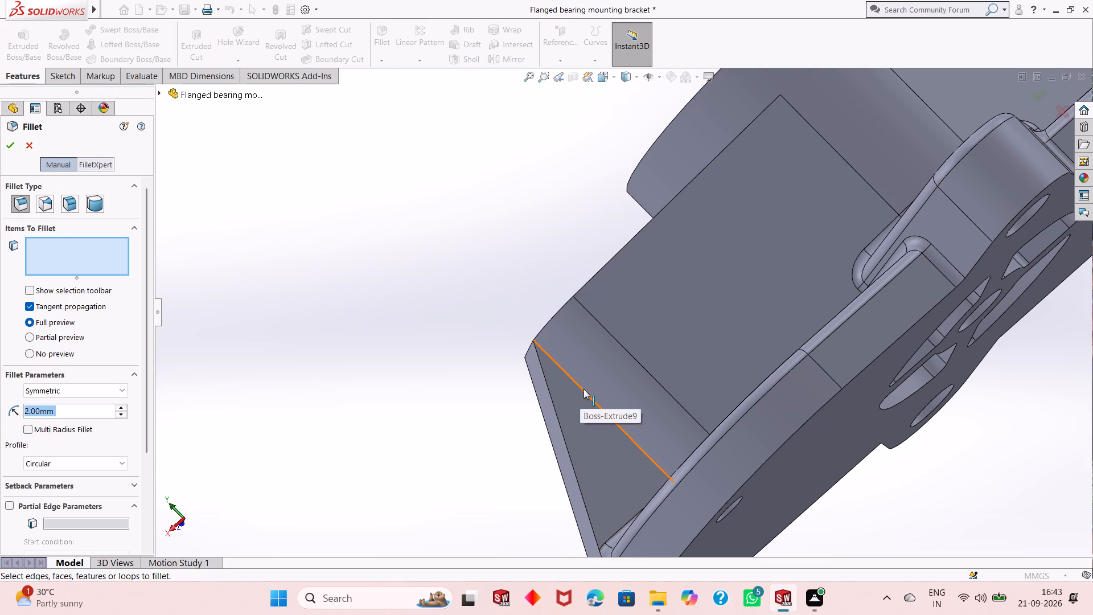
click(584, 389)
click(14, 146)
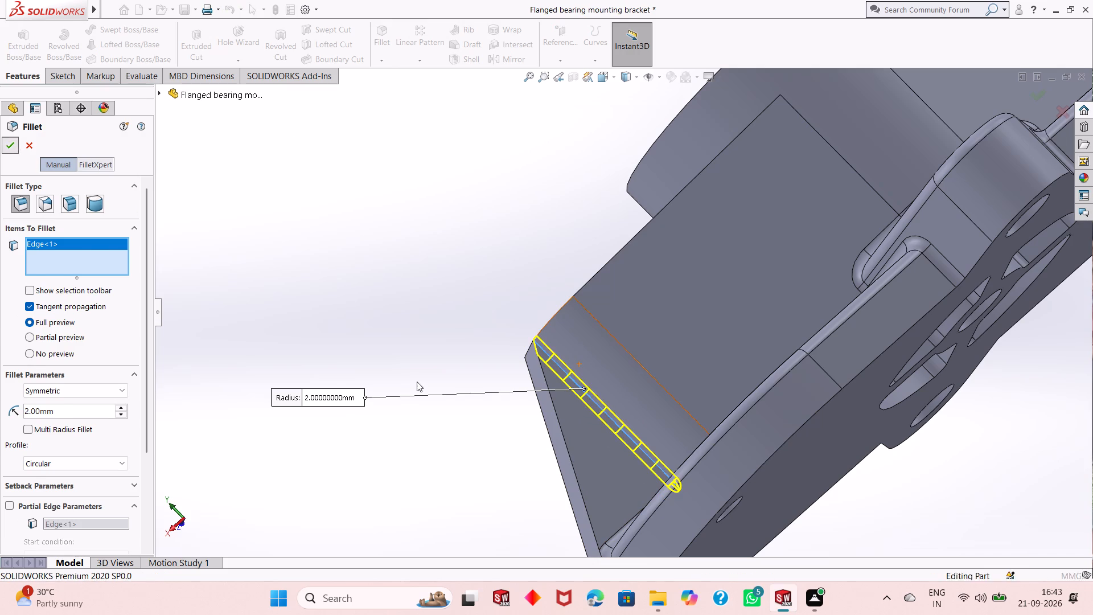
Add a 2 mm fillet to the last upright rib-to-boss joint, on the unfilleted lug's side of the bracket.
middle_drag(429, 386, 587, 341)
click(387, 37)
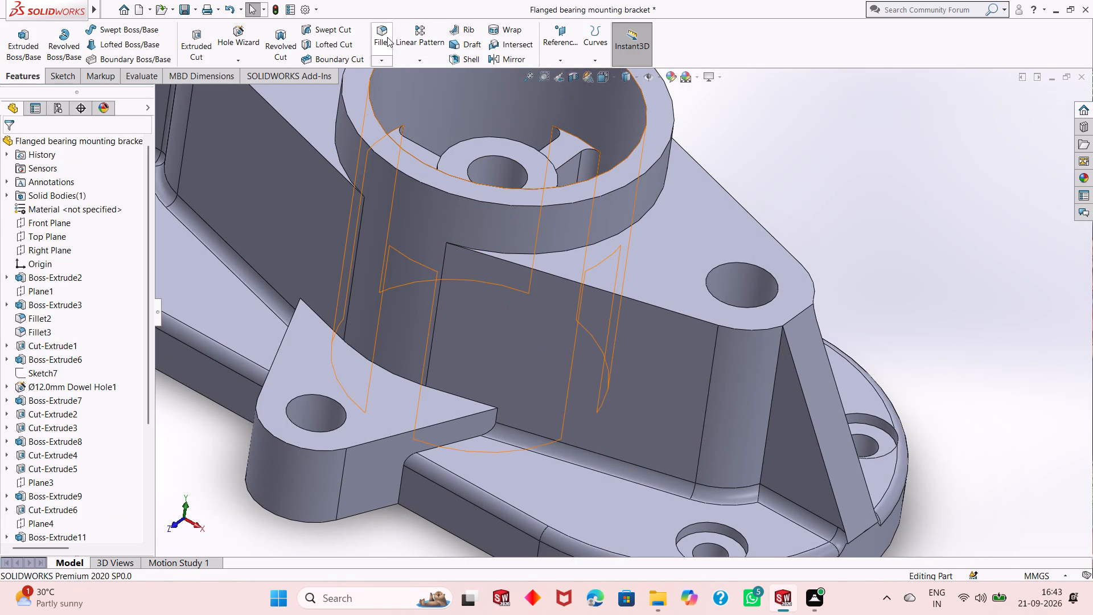
click(774, 395)
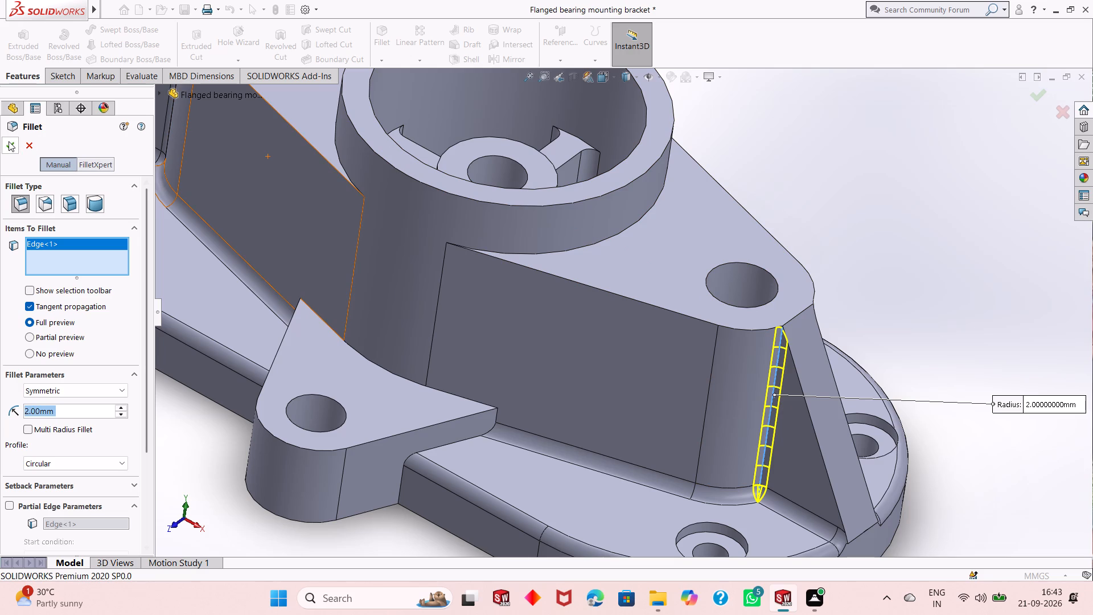
click(9, 141)
scroll(621, 442, up, 2)
scroll(680, 432, up, 1)
middle_drag(680, 432, 658, 424)
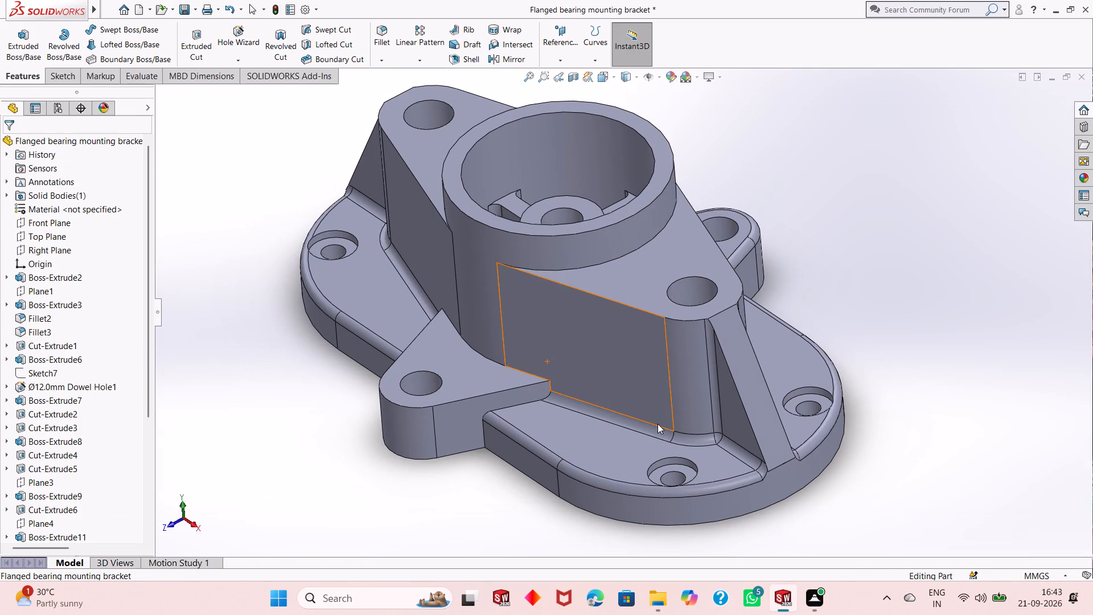
Add a 2 mm fillet around the top outer edge of the remaining unfilleted side lug.
key(Escape)
click(379, 37)
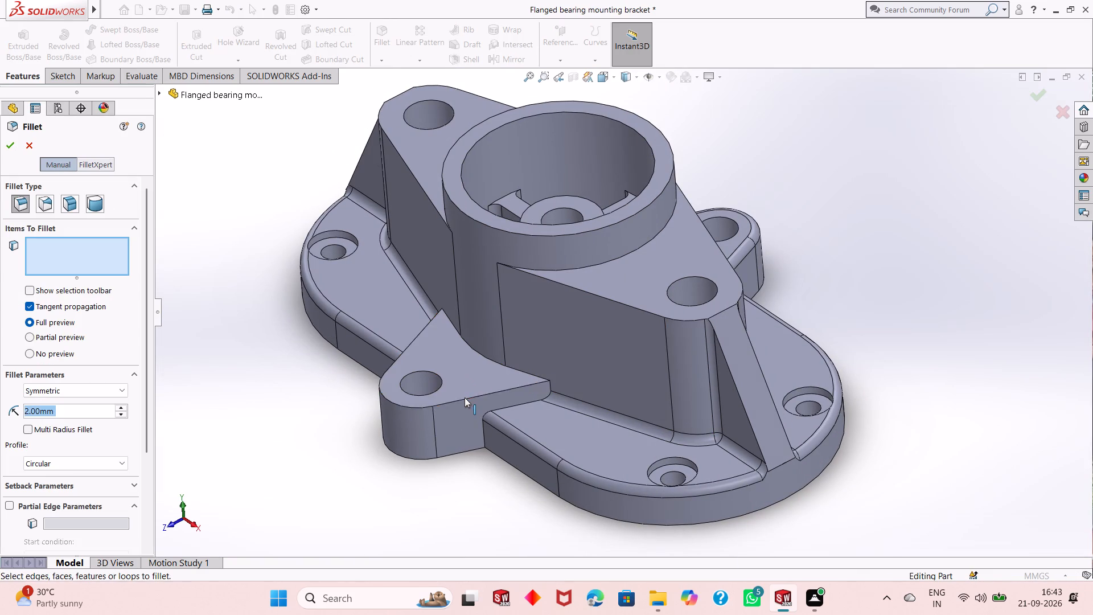
click(465, 397)
click(9, 142)
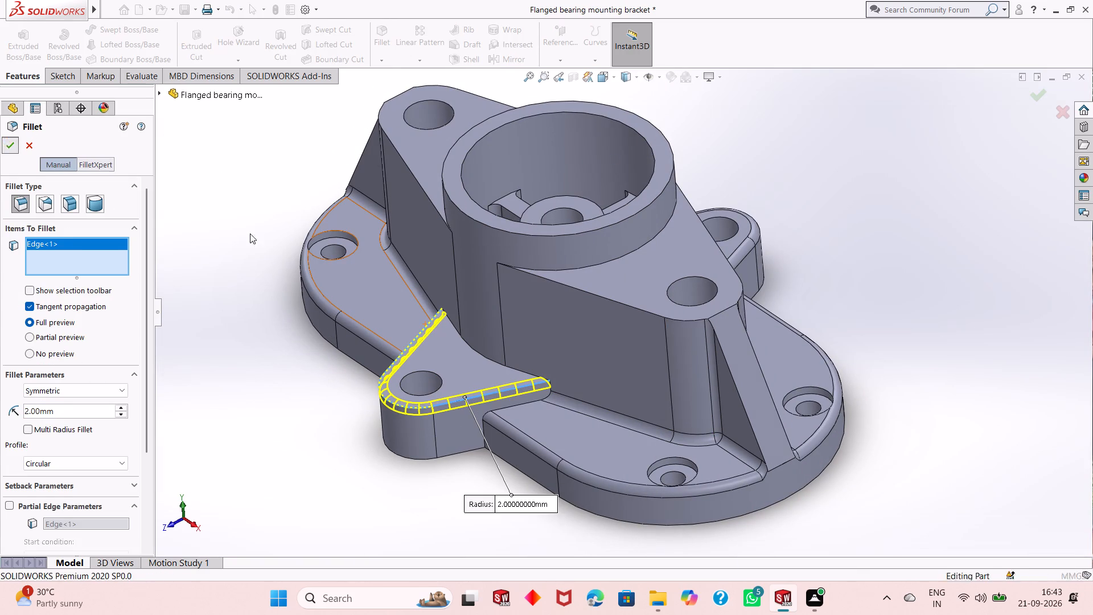
Add a 2 mm fillet along the continuous joint where the same lug meets the flange and the boss wall.
middle_drag(450, 408, 551, 388)
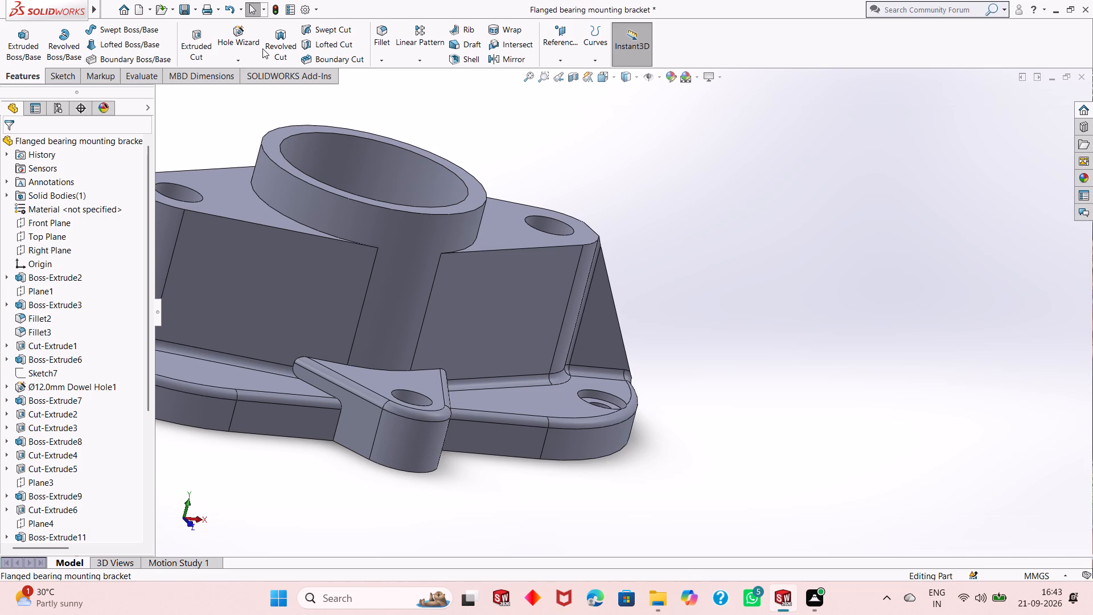
click(383, 35)
middle_drag(405, 244, 398, 309)
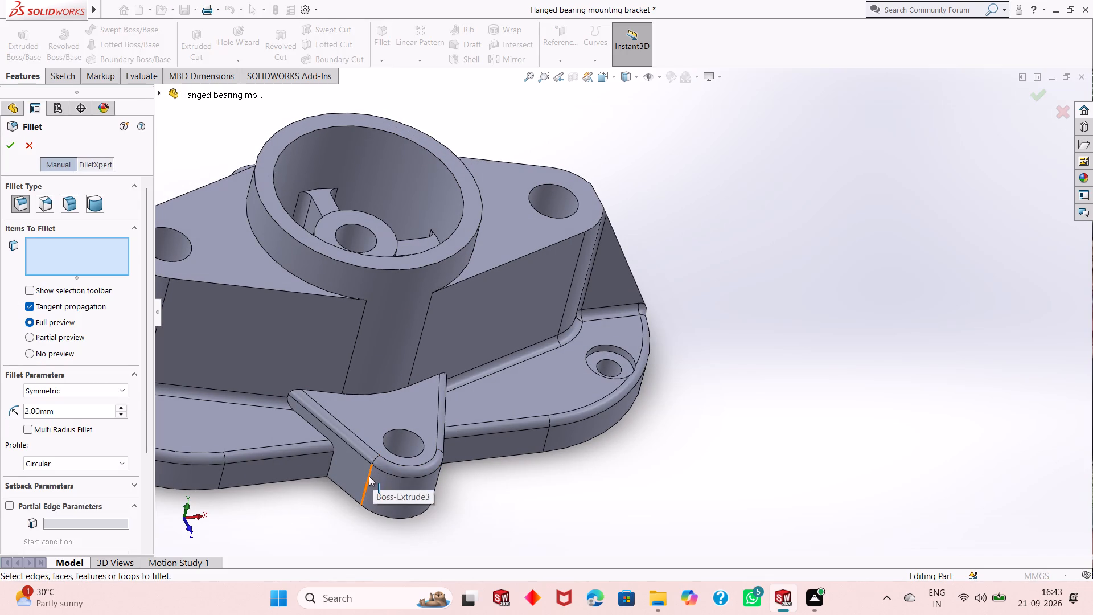
middle_drag(478, 471, 310, 568)
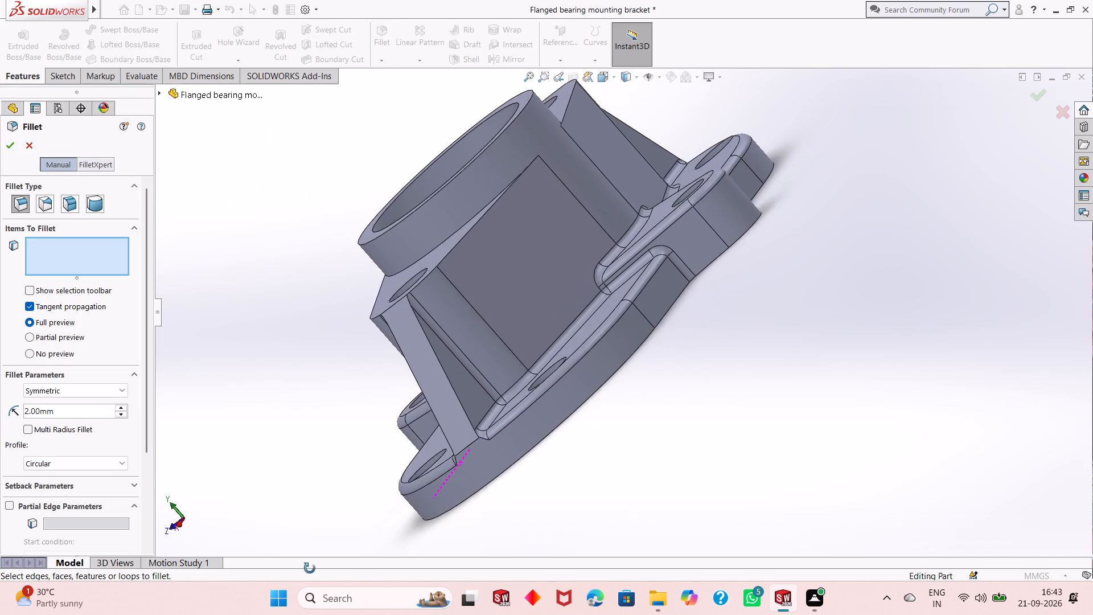
middle_drag(310, 568, 383, 522)
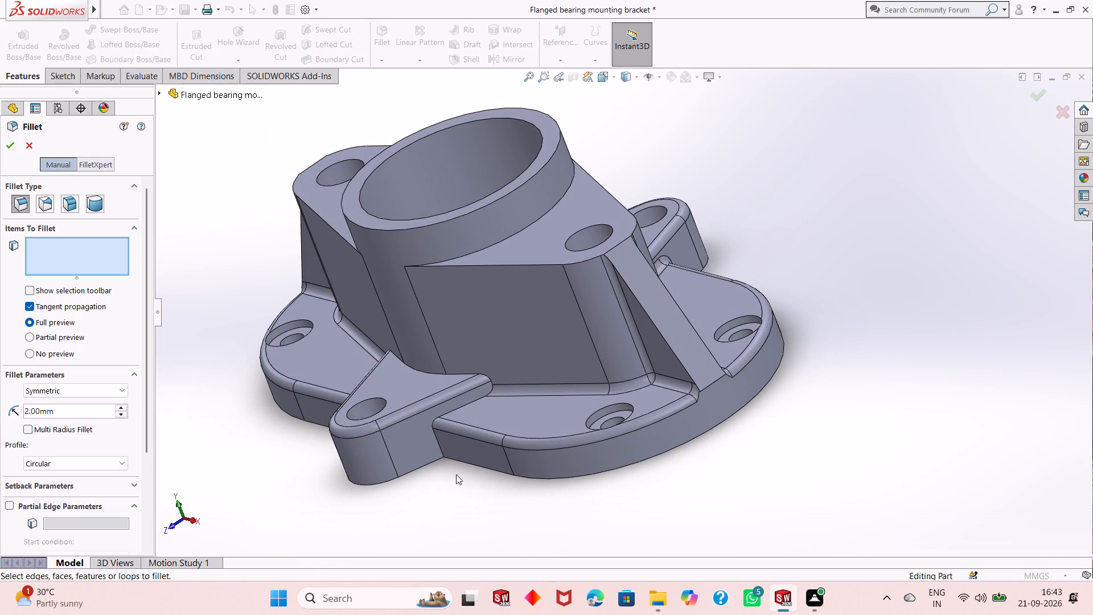
middle_drag(461, 471, 582, 456)
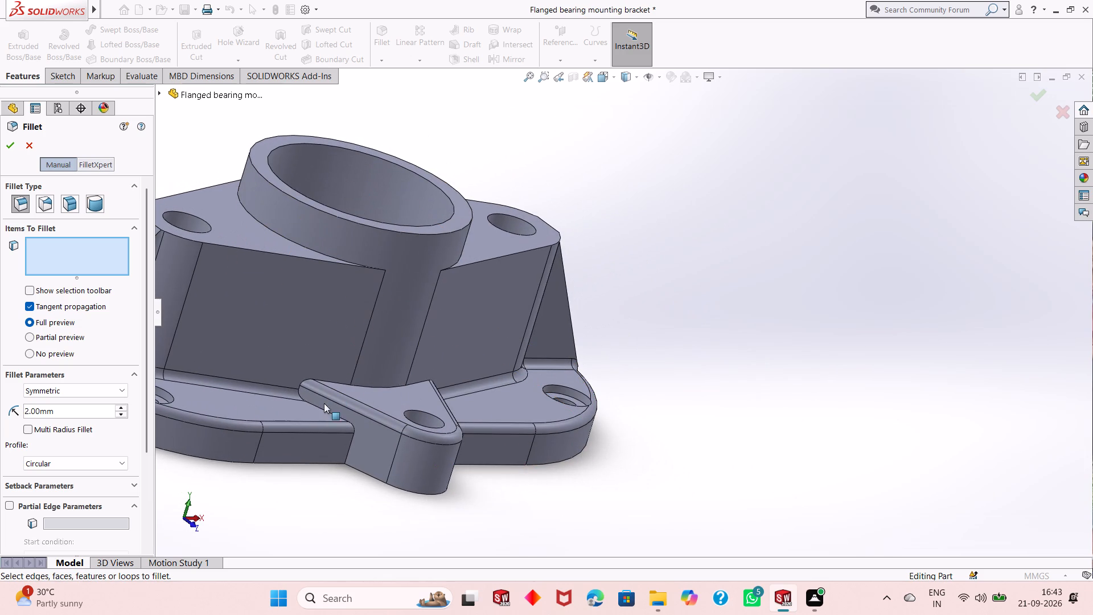
click(323, 408)
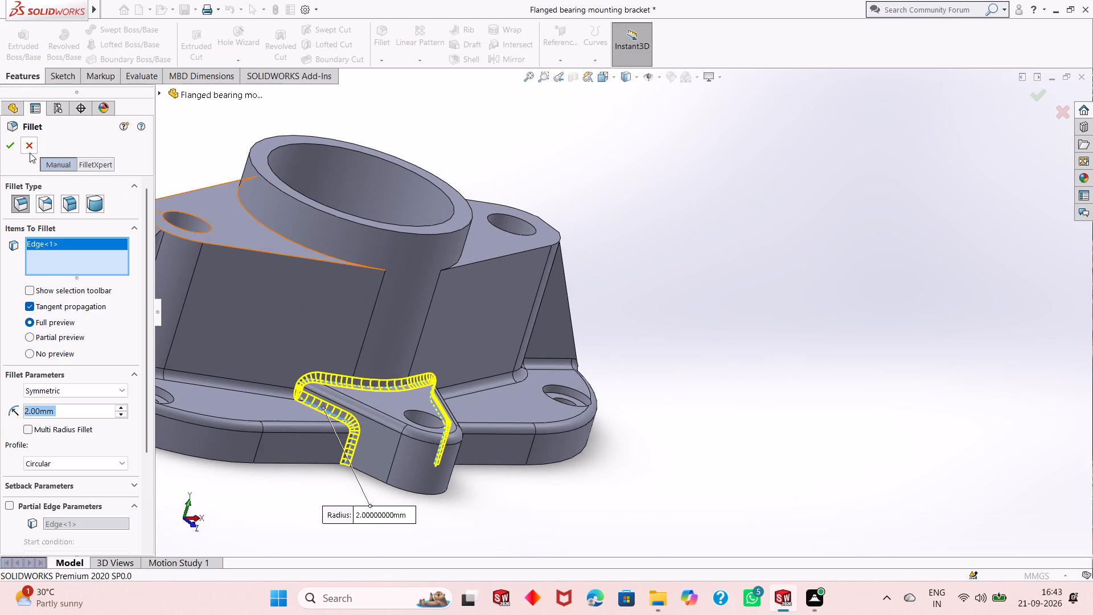
click(7, 150)
key(Escape)
key(Escape)
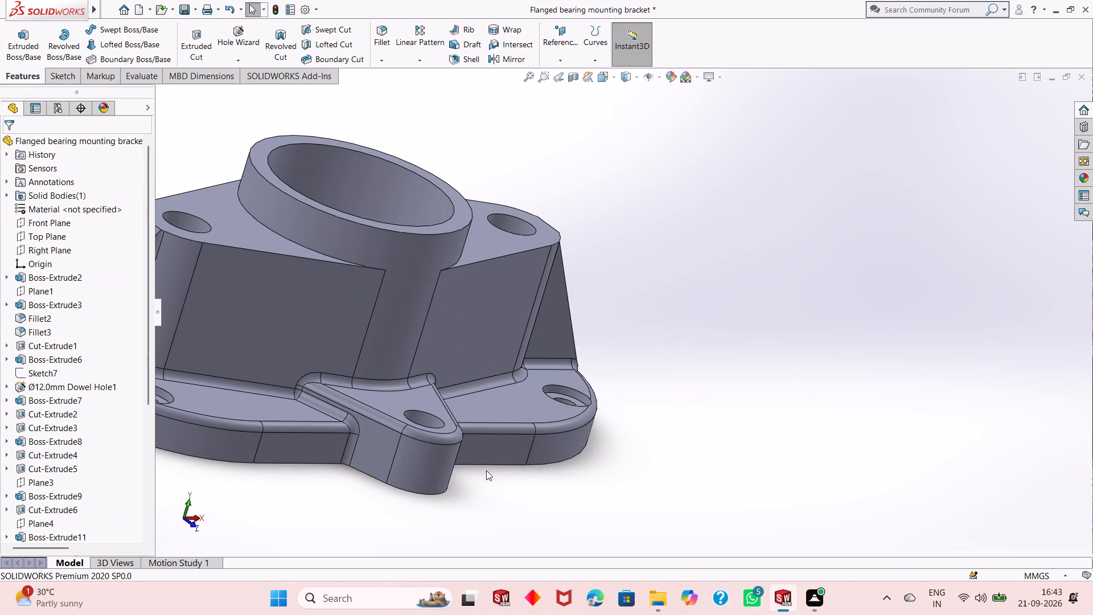
Add a 2 mm fillet to both top outer edges of the raised boss at one end, on either side of its rib.
scroll(475, 460, up, 2)
middle_drag(521, 353, 437, 394)
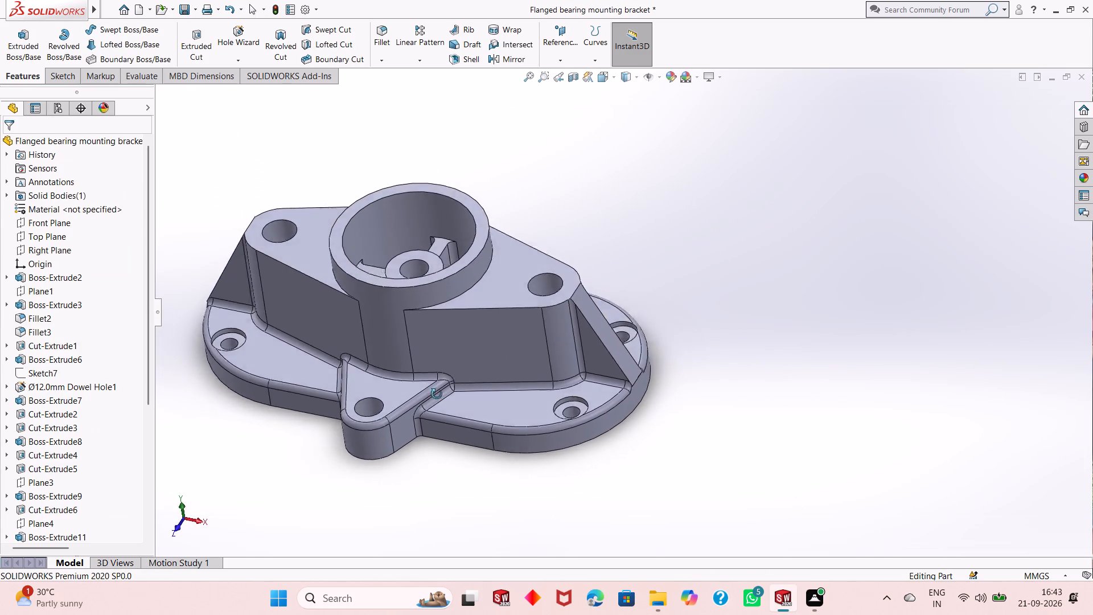
middle_drag(437, 394, 406, 429)
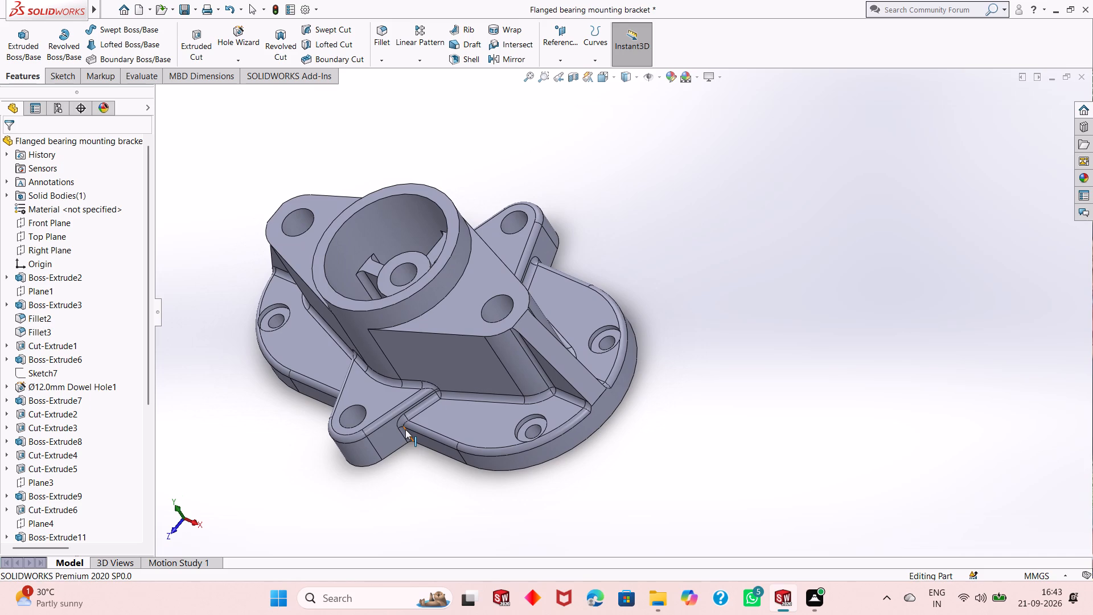
click(382, 42)
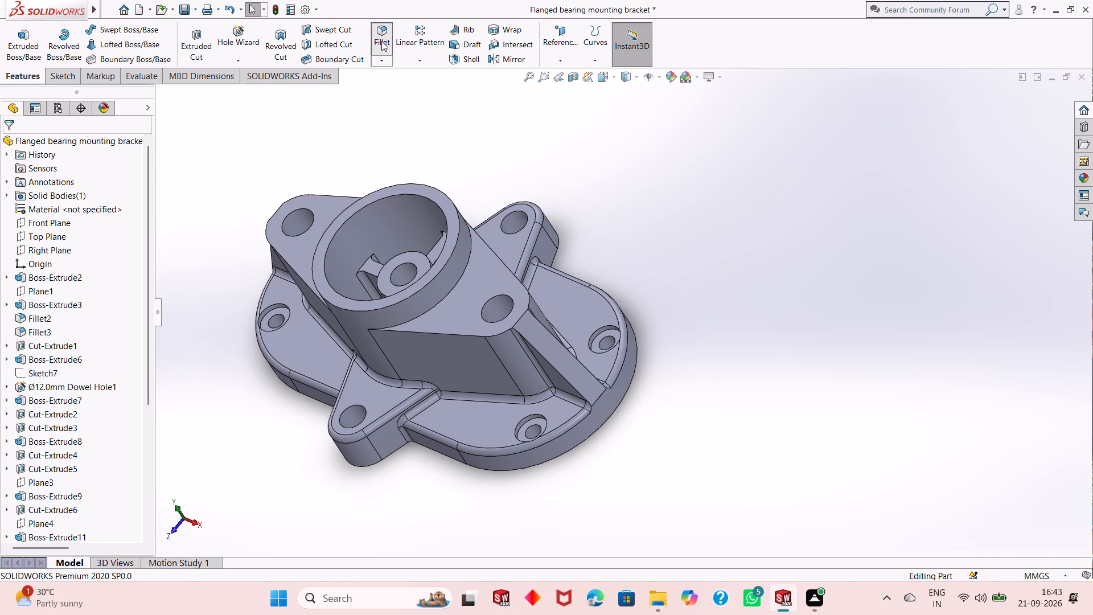
click(447, 334)
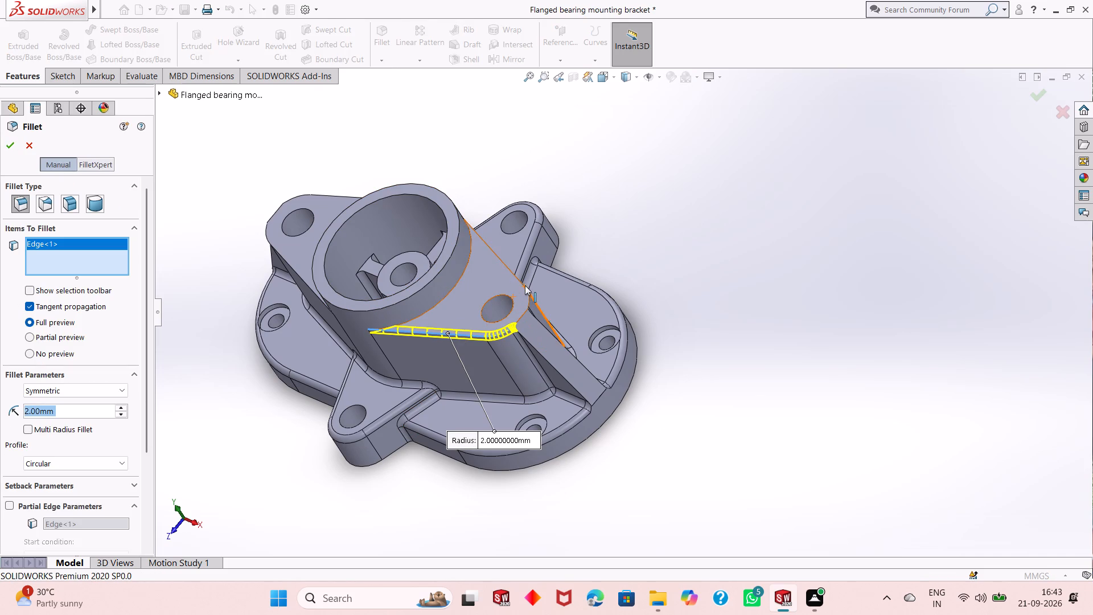
click(523, 287)
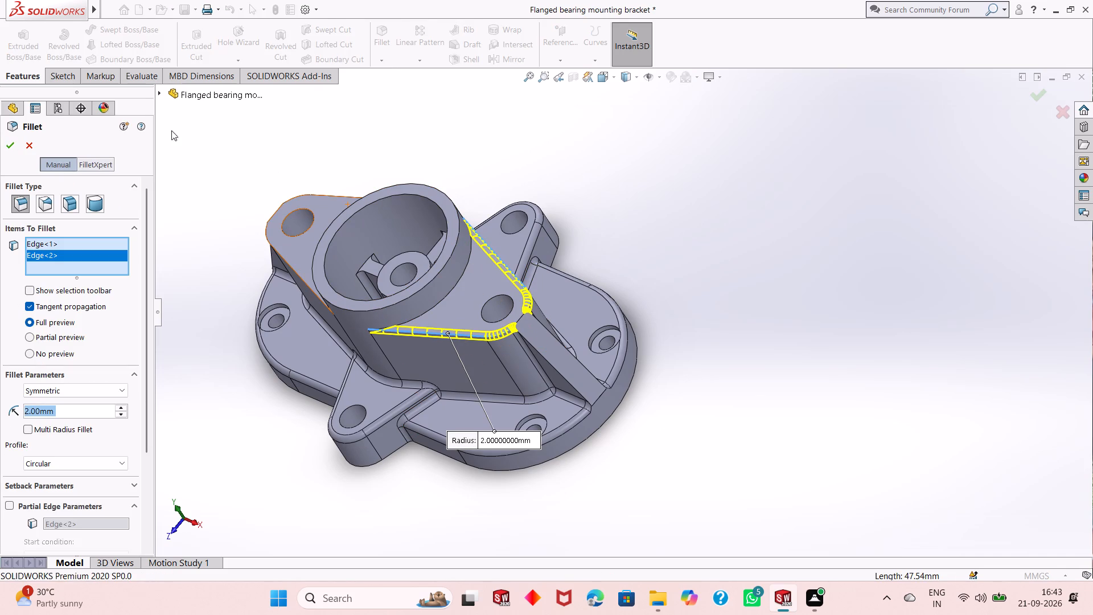
click(6, 145)
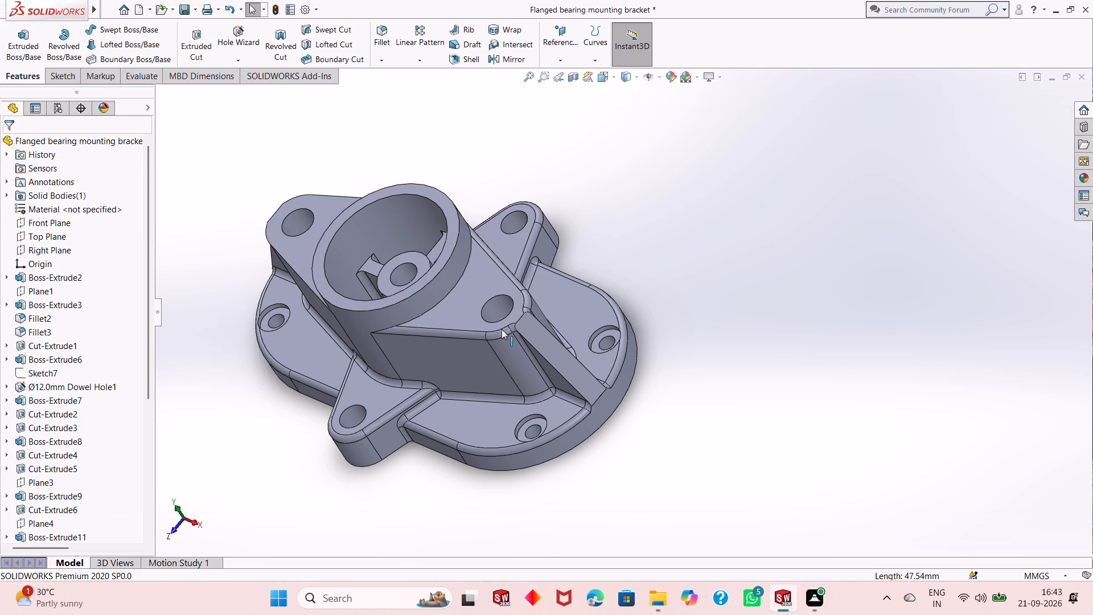
Add a 2 mm fillet to the two matching top outer edges of the raised boss at the opposite end.
scroll(504, 313, down, 3)
scroll(266, 323, up, 4)
middle_drag(405, 255, 497, 212)
scroll(405, 255, up, 1)
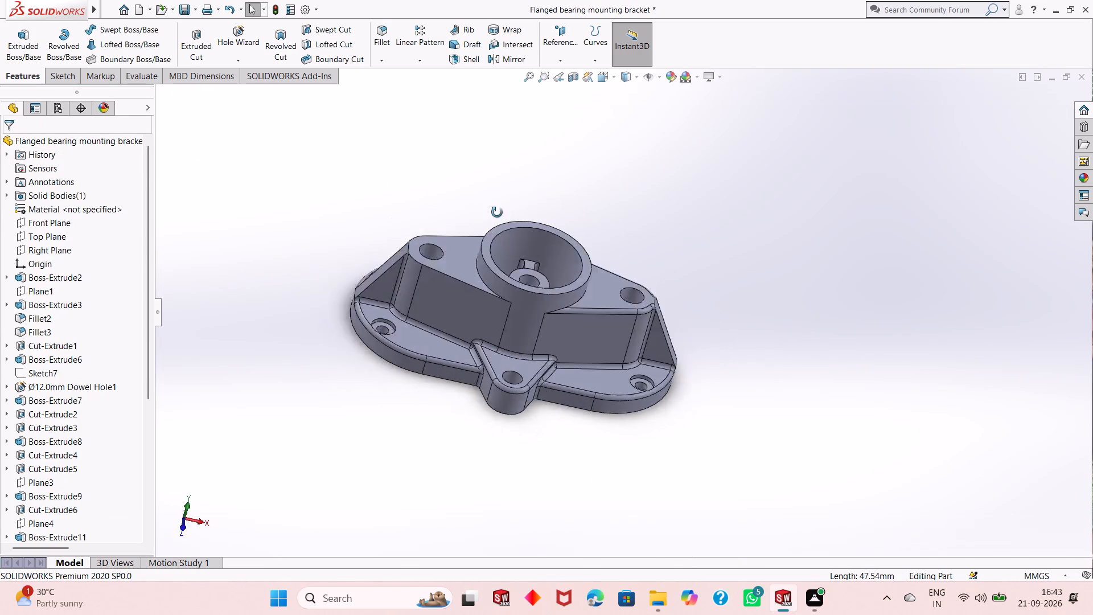
middle_drag(497, 212, 517, 348)
scroll(500, 322, down, 3)
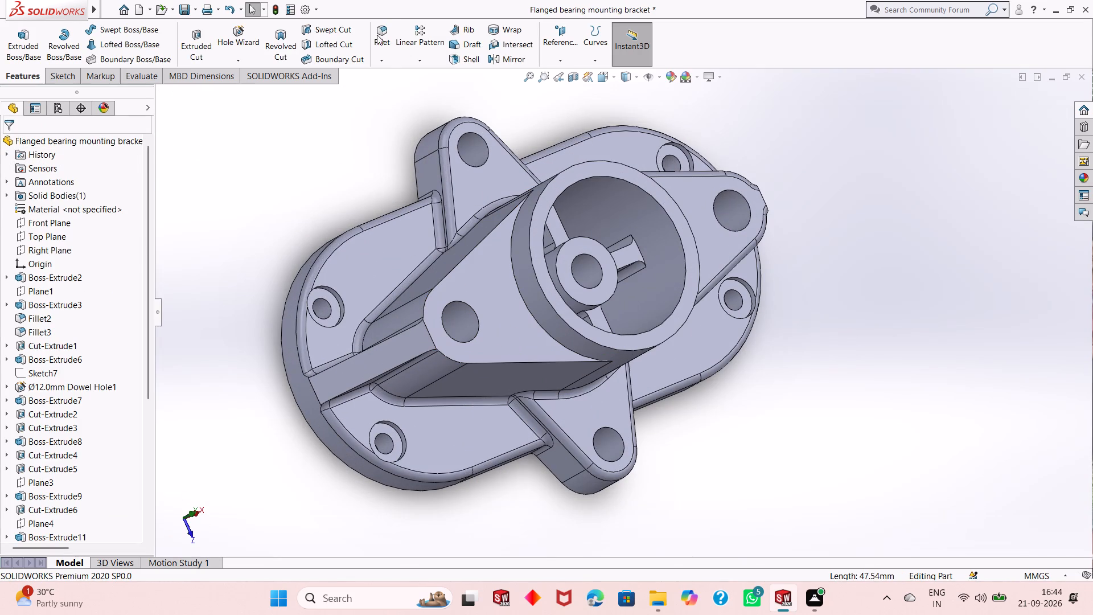
click(379, 33)
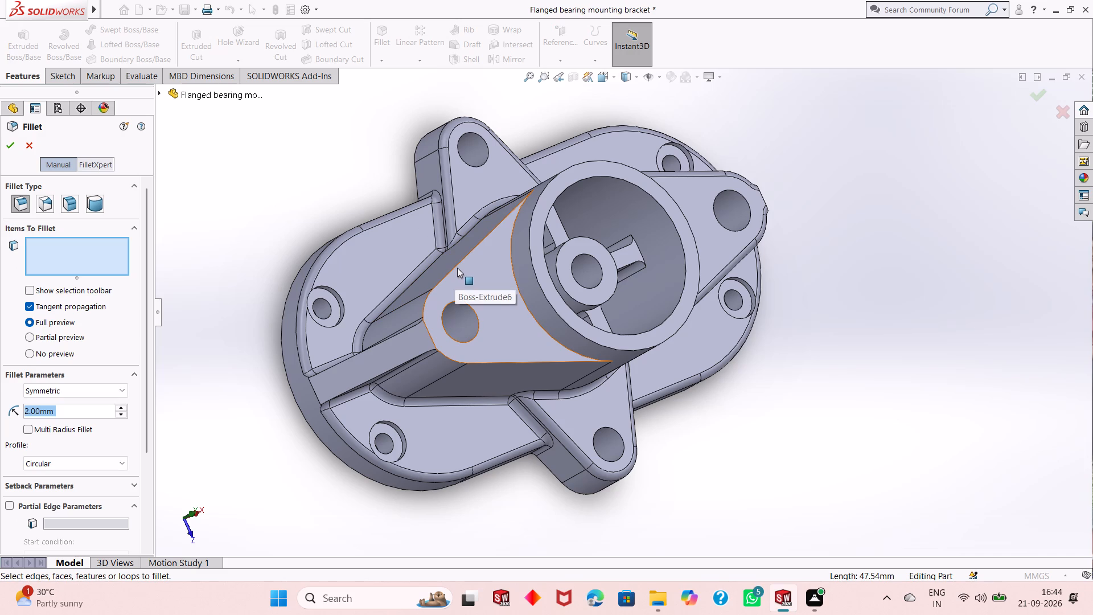
click(459, 263)
click(494, 362)
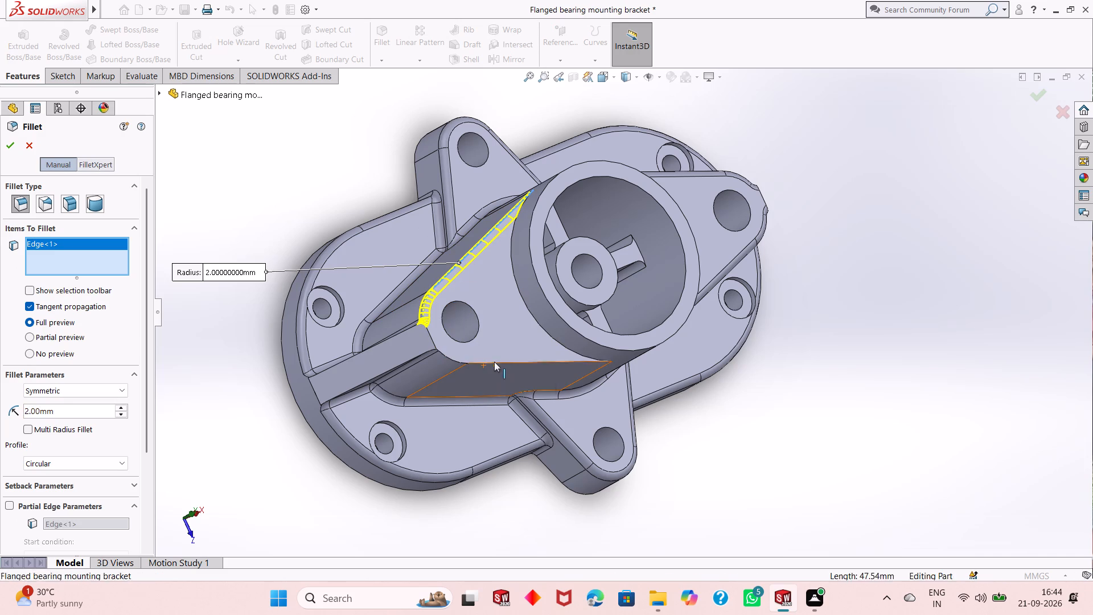
click(1, 140)
click(10, 145)
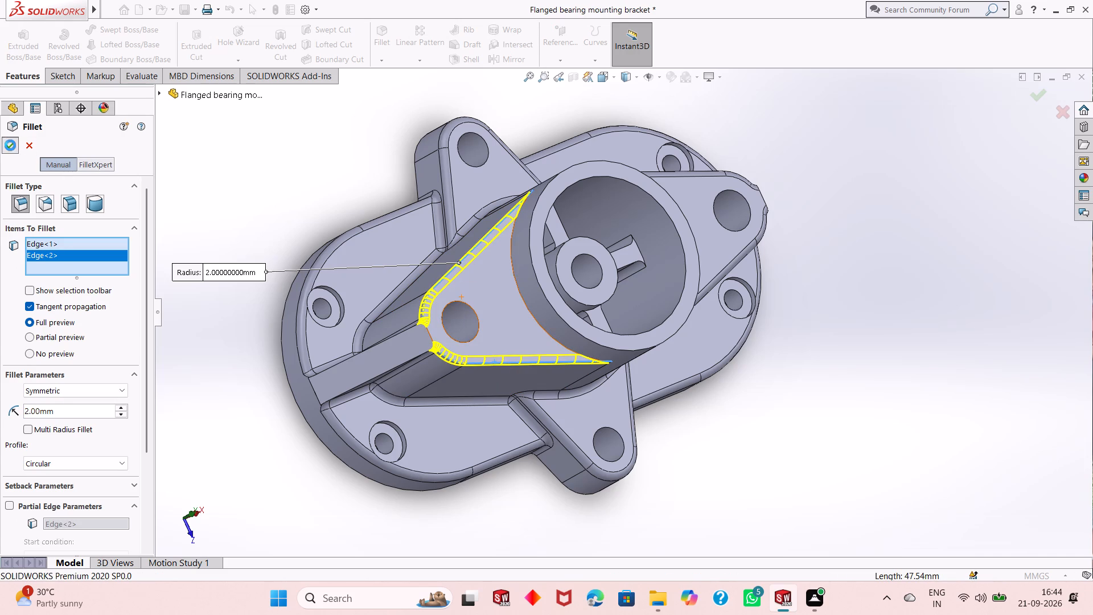
key(Escape)
Add a 2 mm fillet to both arcs where the cylindrical bearing ring meets the raised boss's top faces.
middle_drag(515, 340, 469, 271)
scroll(470, 331, up, 1)
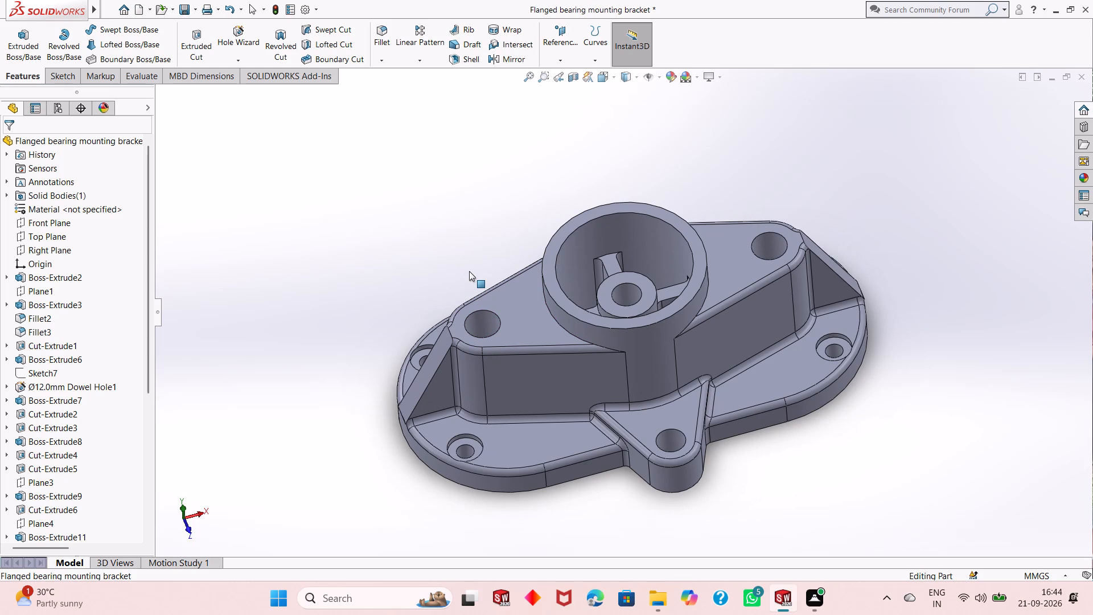
click(381, 31)
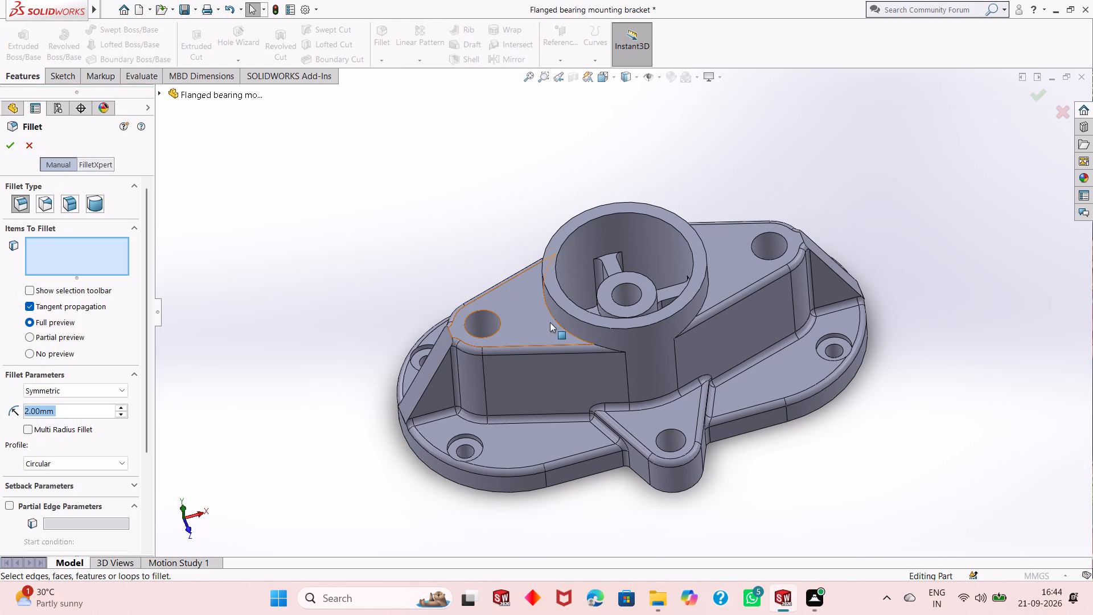
click(558, 325)
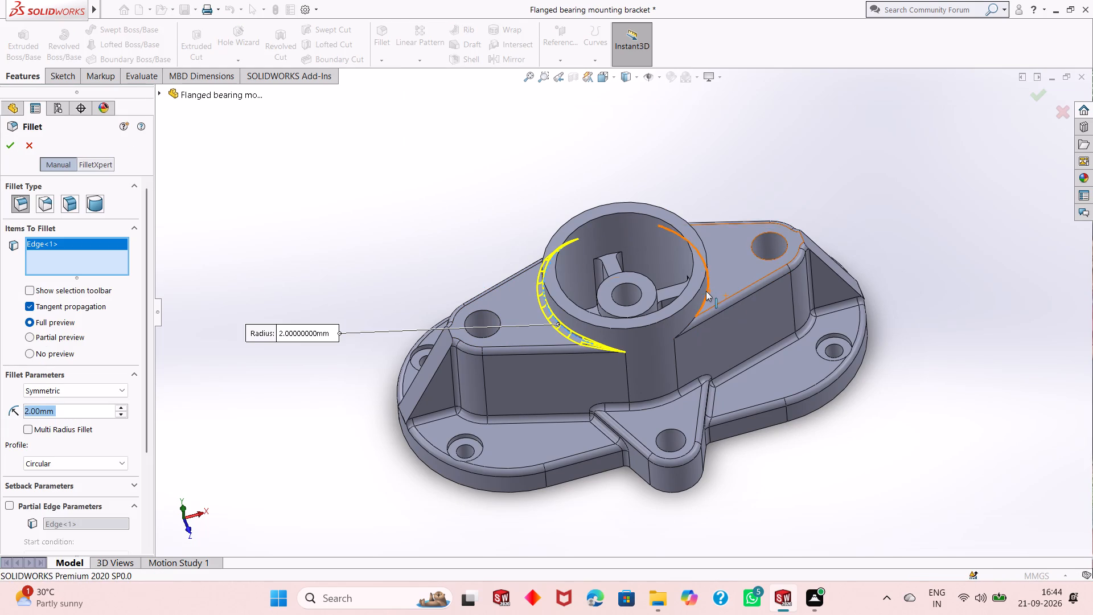
click(707, 297)
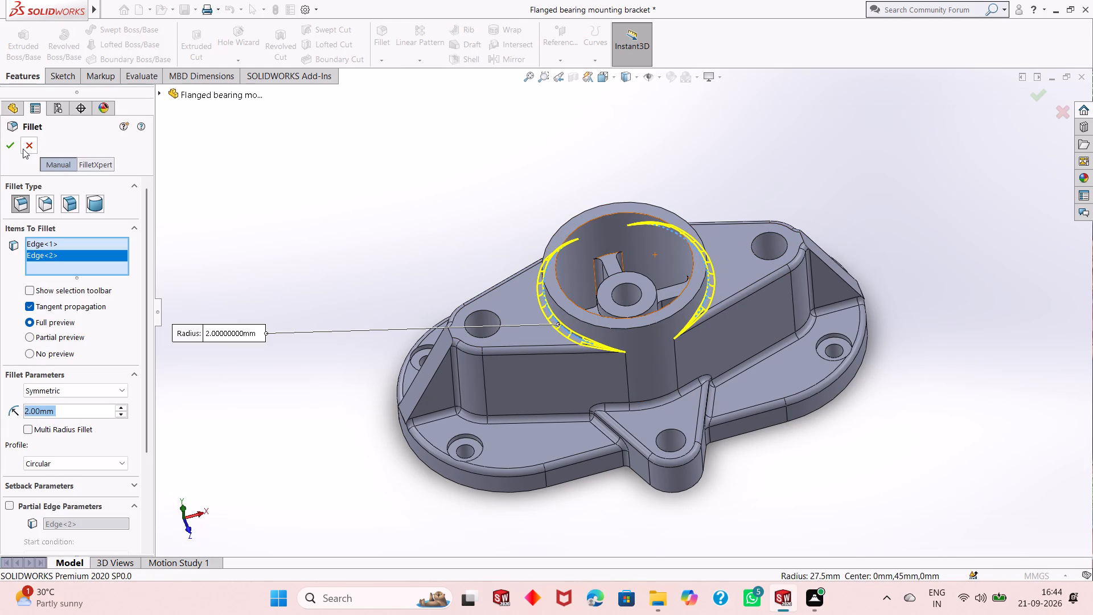
click(12, 146)
key(Escape)
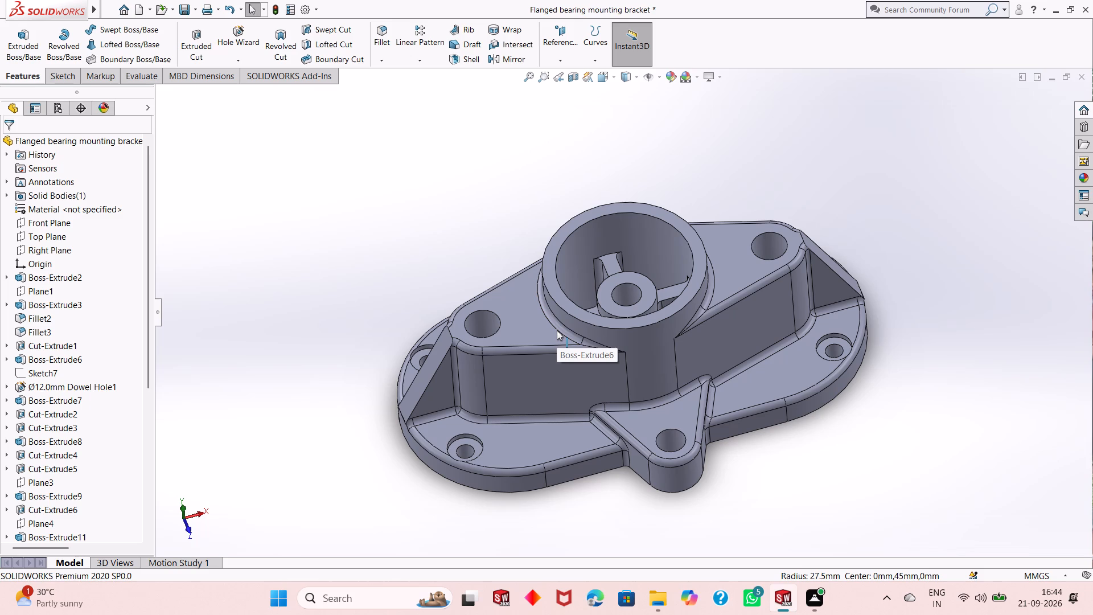
Examine the filleted bracket from several sides, checking the ring, boss, rib and lug edges.
middle_drag(569, 395, 560, 322)
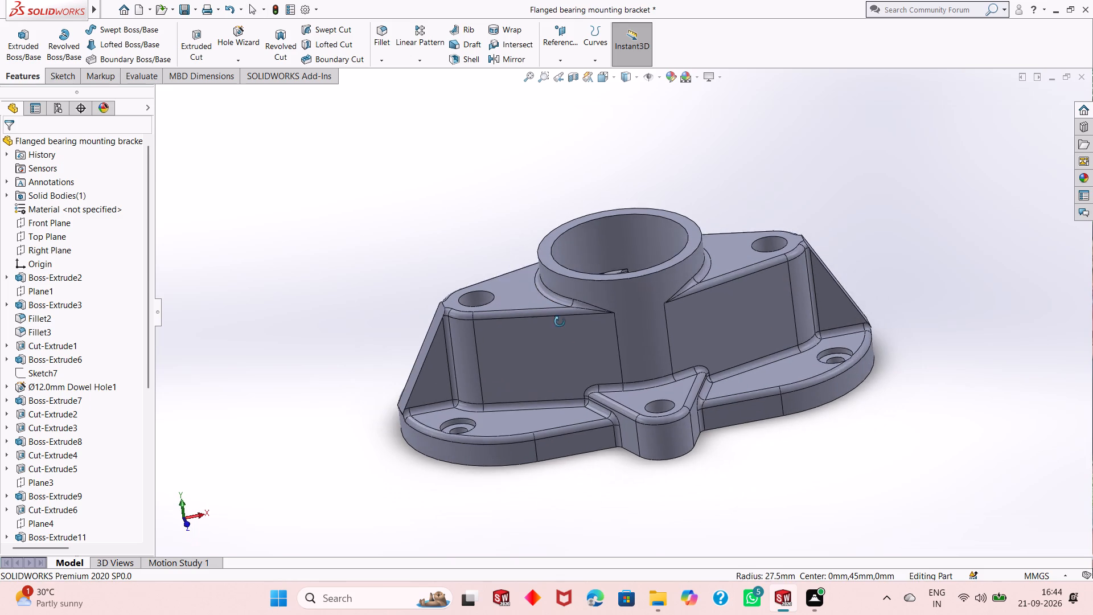
middle_drag(560, 322, 559, 318)
scroll(548, 327, up, 2)
middle_drag(698, 340, 592, 460)
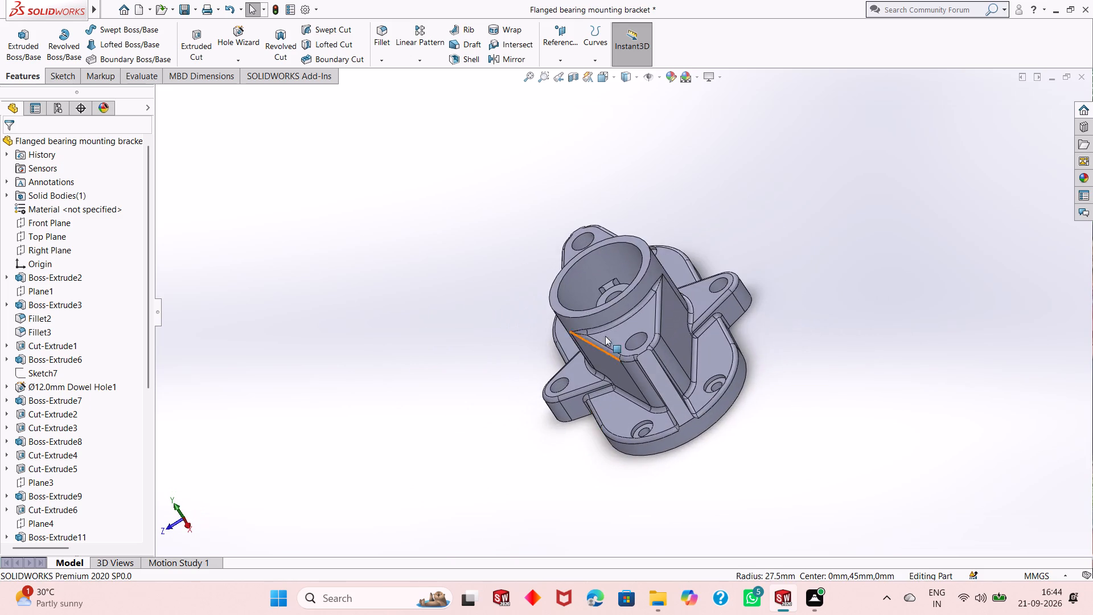
scroll(606, 315, down, 3)
middle_drag(644, 412, 656, 341)
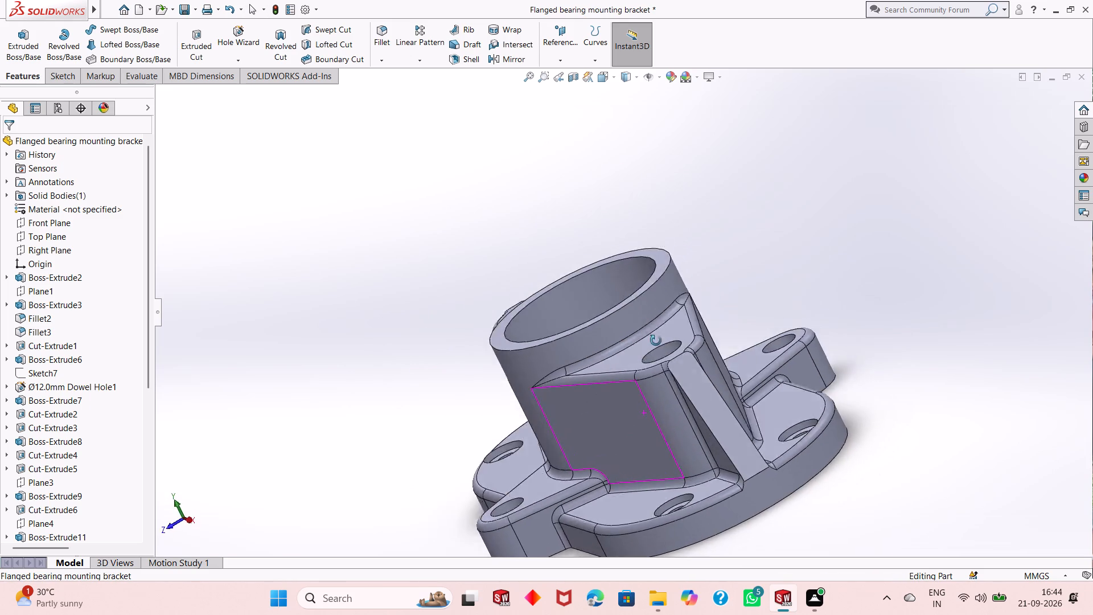
middle_drag(656, 341, 697, 370)
scroll(638, 395, up, 2)
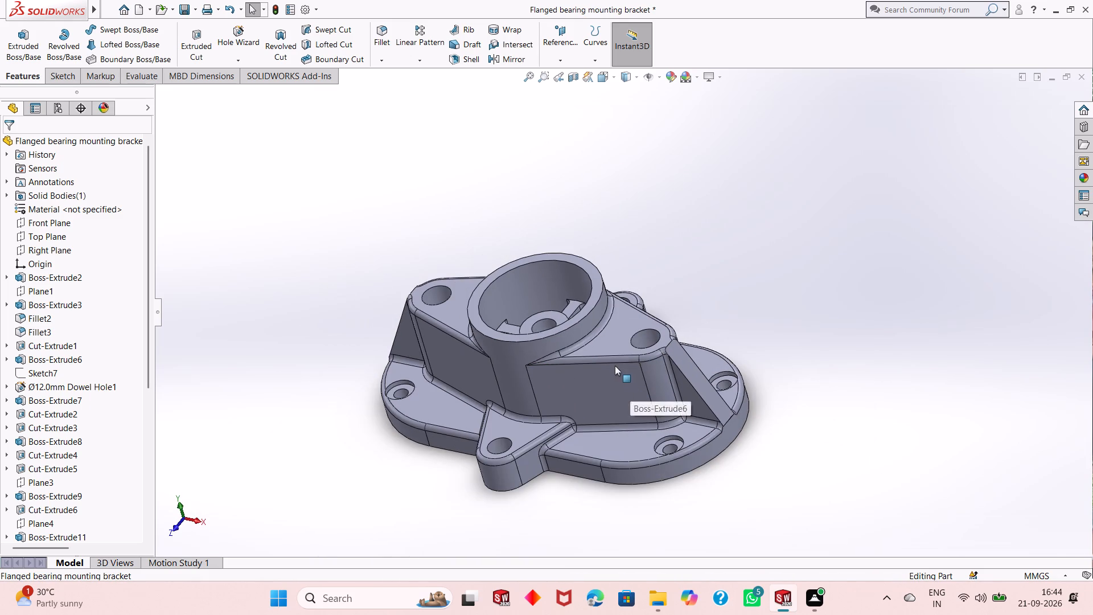
middle_drag(615, 366, 615, 423)
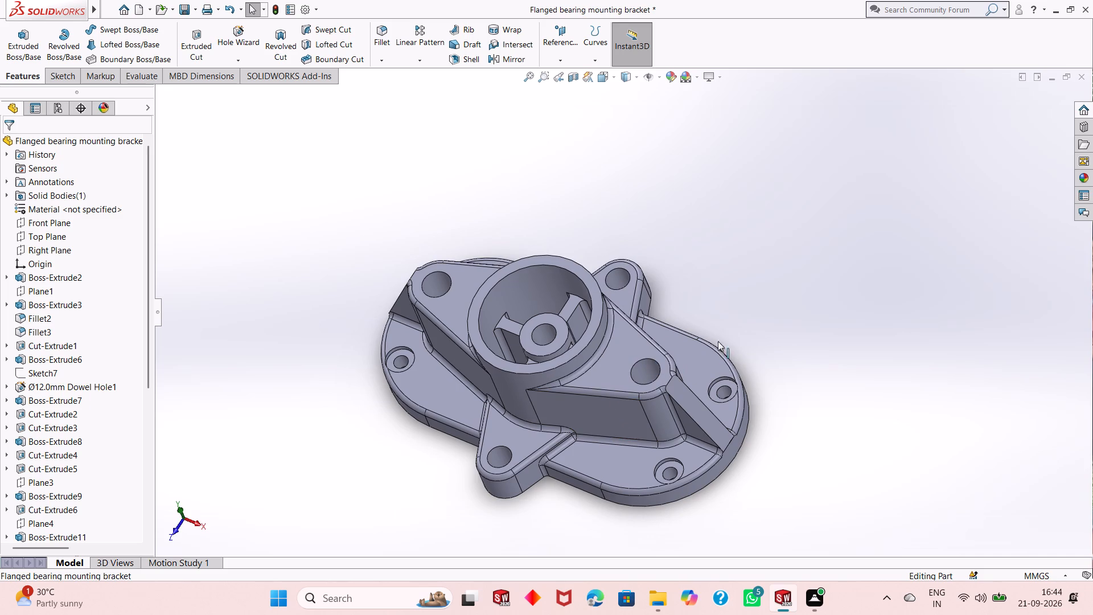
Set the whole part's colour to the standard mid-grey swatch with value 128.
click(1084, 178)
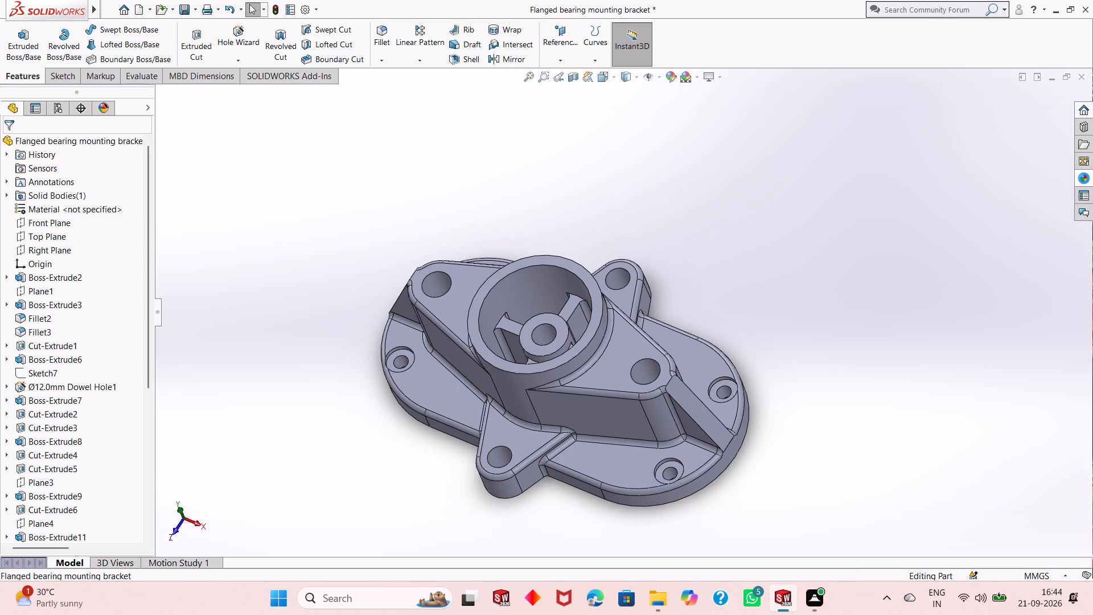
key(Escape)
key(Escape)
key(Escape)
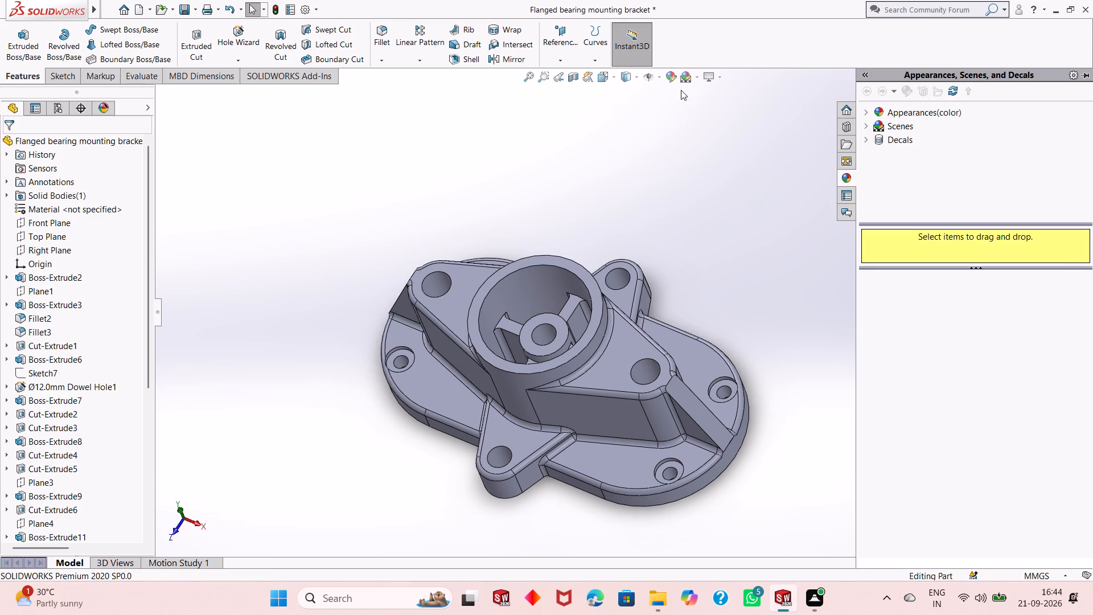
key(Escape)
click(671, 78)
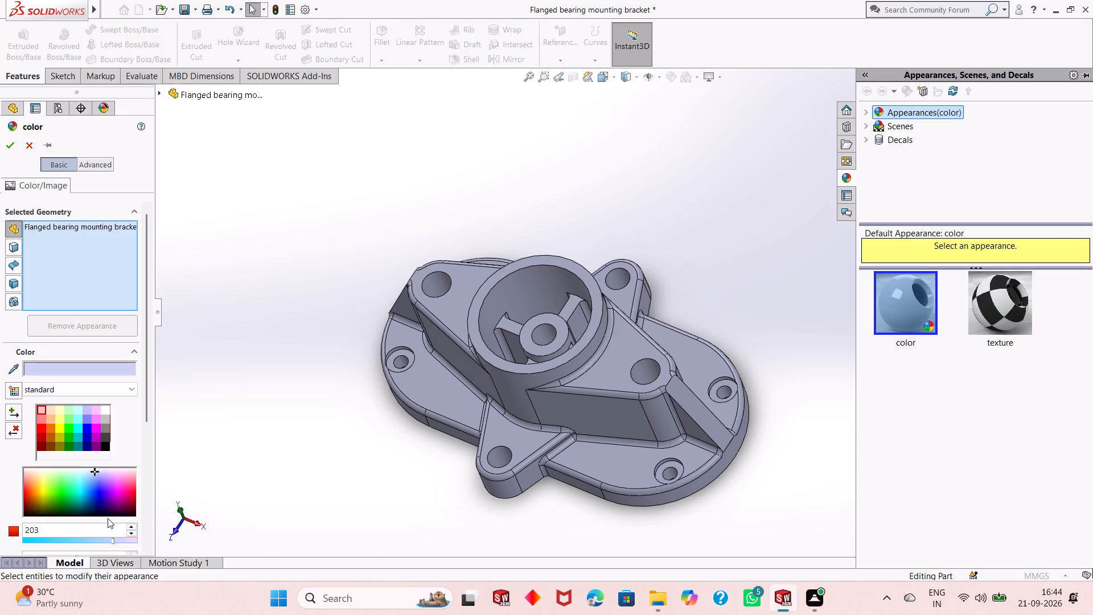
click(103, 436)
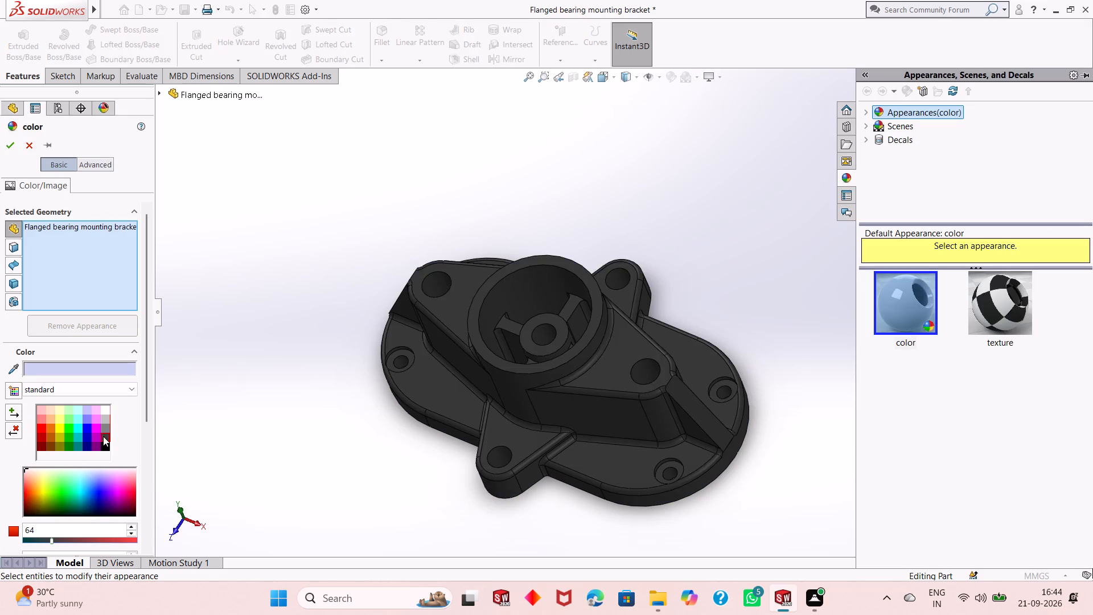
click(105, 430)
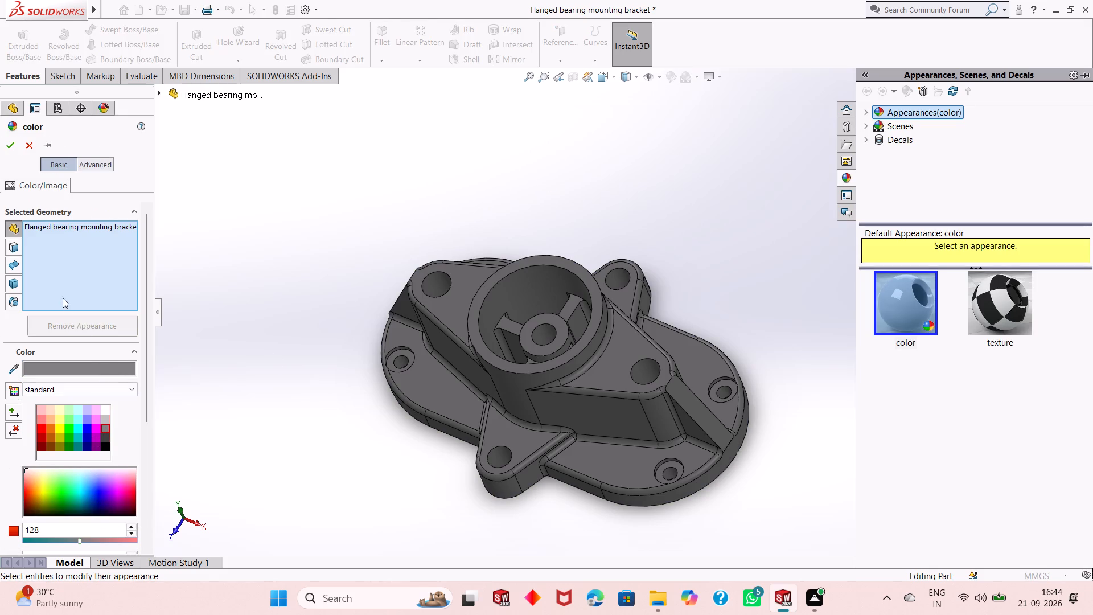
click(15, 146)
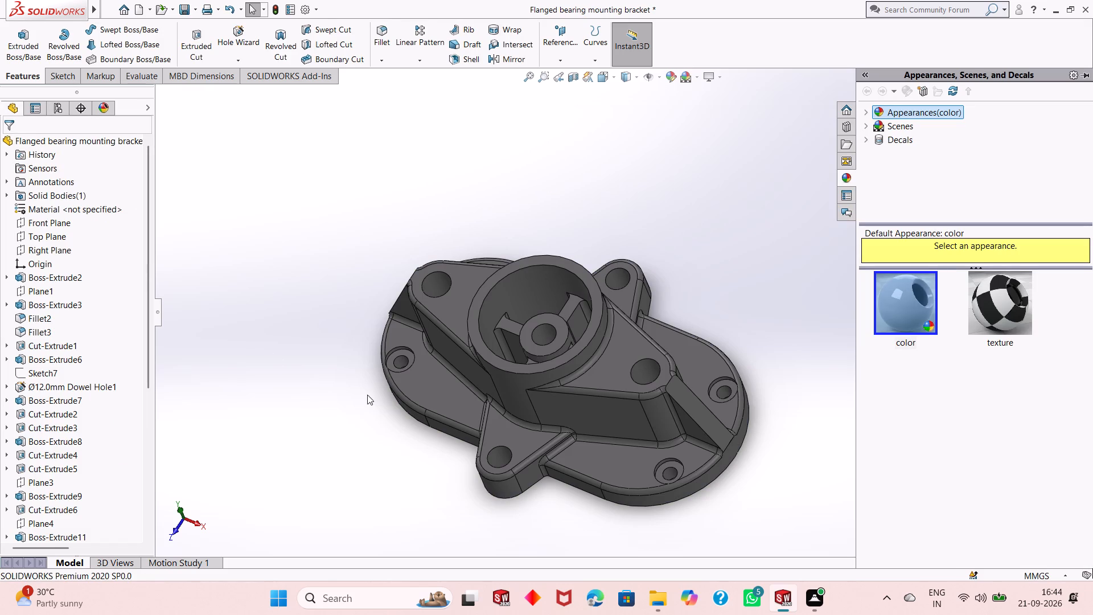
Apply the polished aluminum metal appearance to the Cut-Extrude1 feature at the base flange's bolt holes.
click(868, 113)
click(901, 181)
click(899, 155)
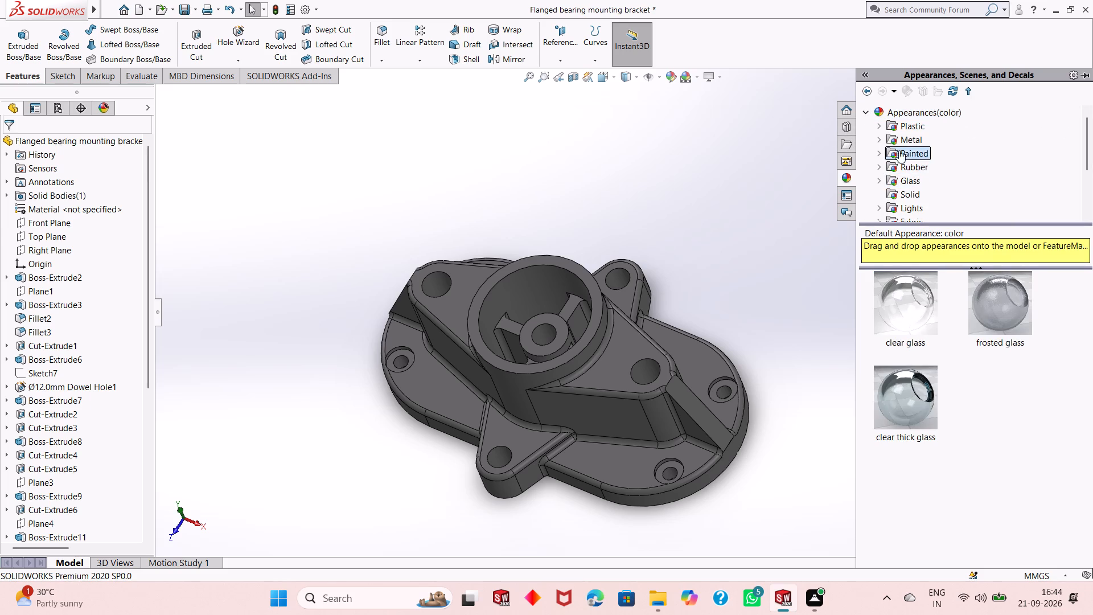
click(899, 141)
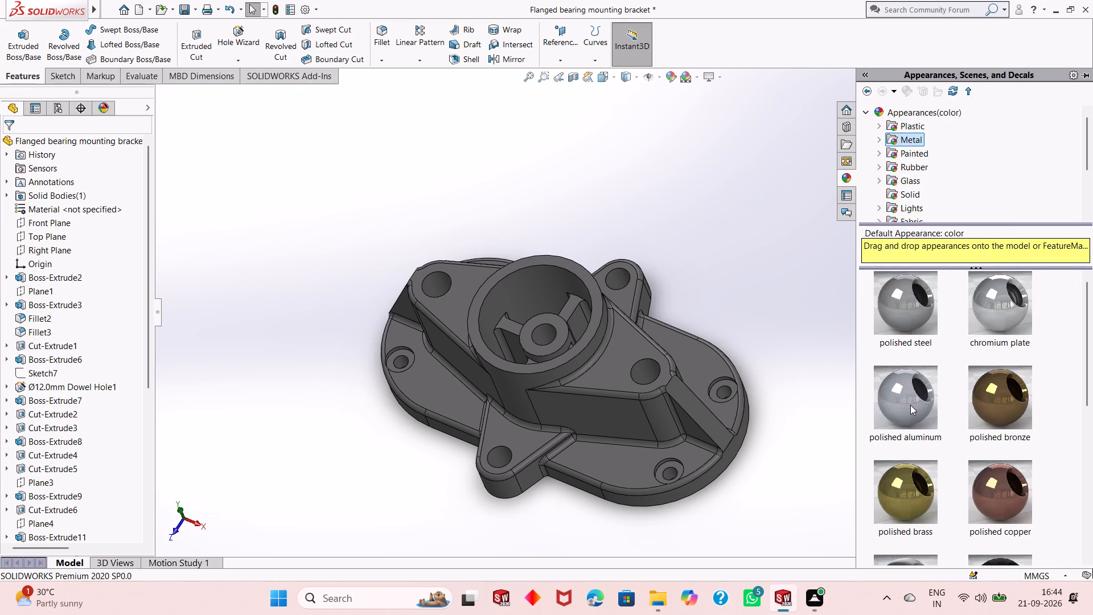
drag(910, 405, 677, 473)
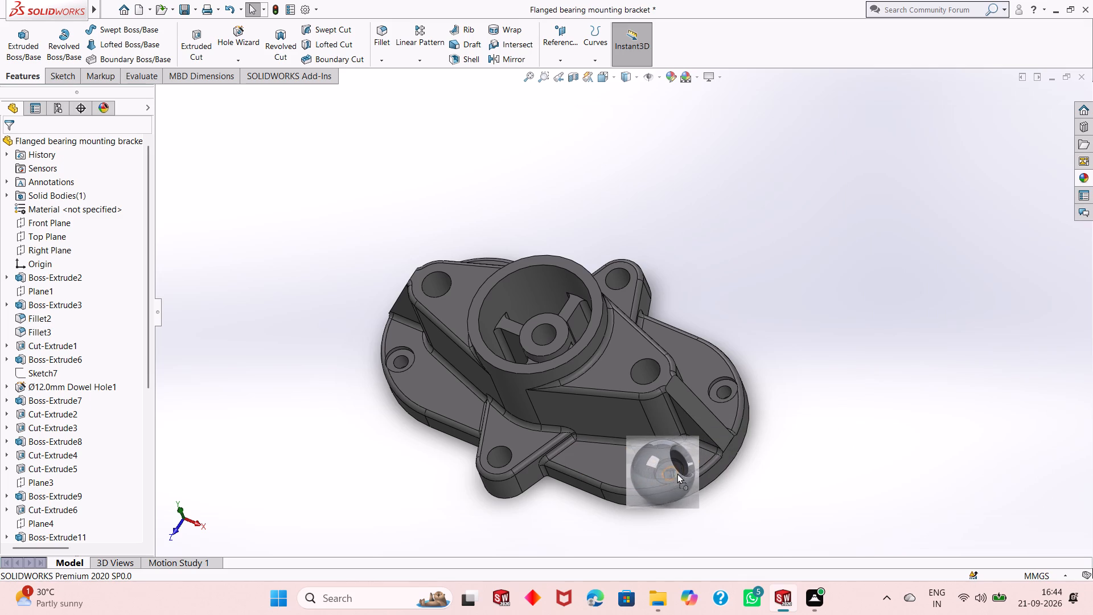
drag(677, 473, 674, 463)
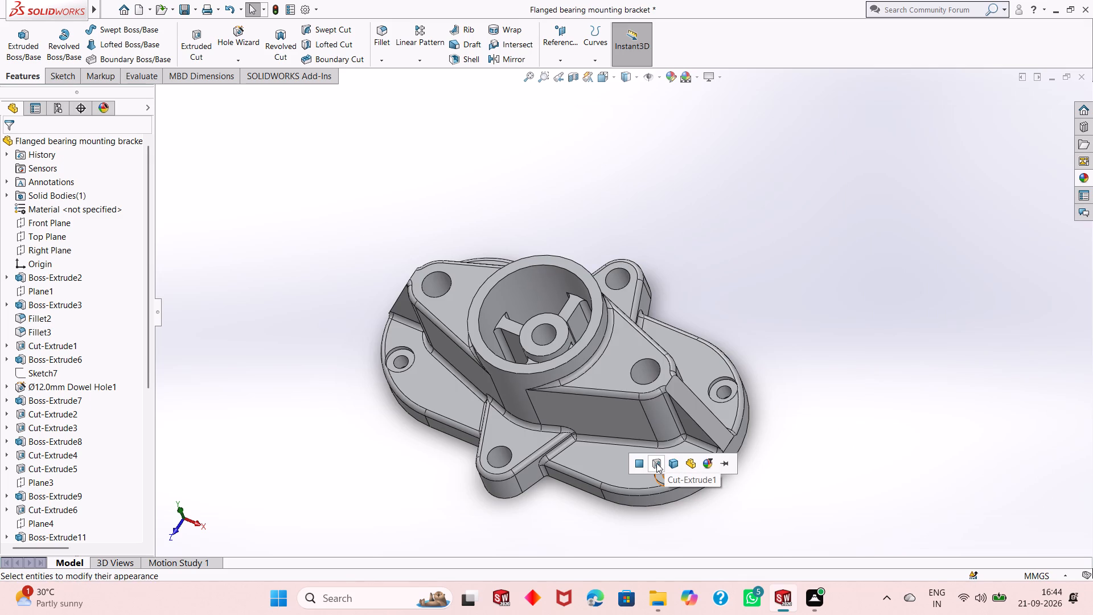
click(656, 463)
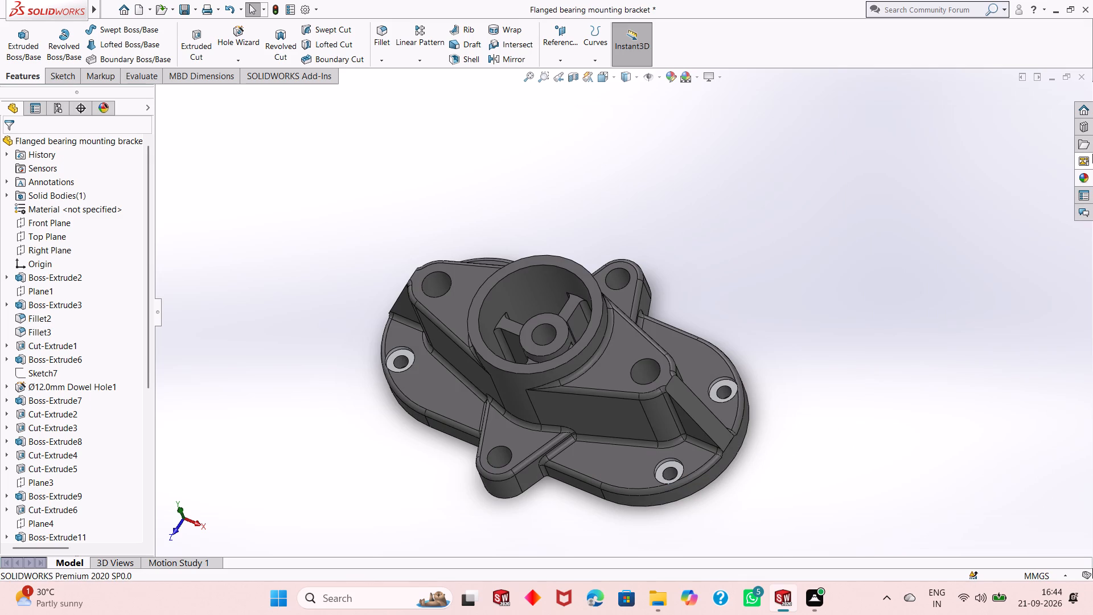
Apply the polished steel appearance to the Cut-Extrude5 feature at the base flange's bolt holes.
click(1083, 183)
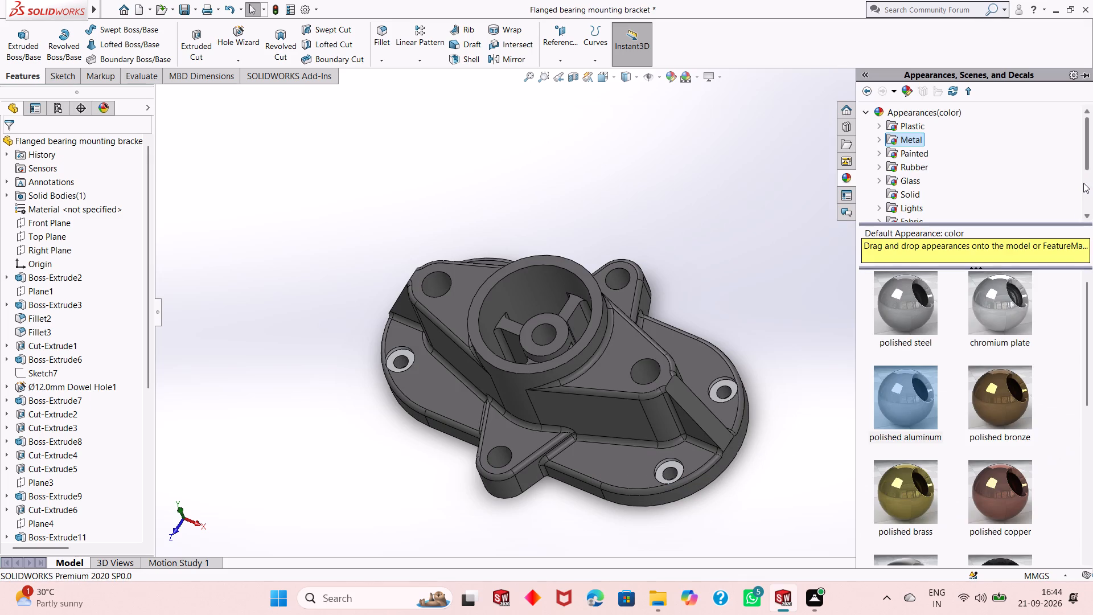
drag(905, 310, 683, 464)
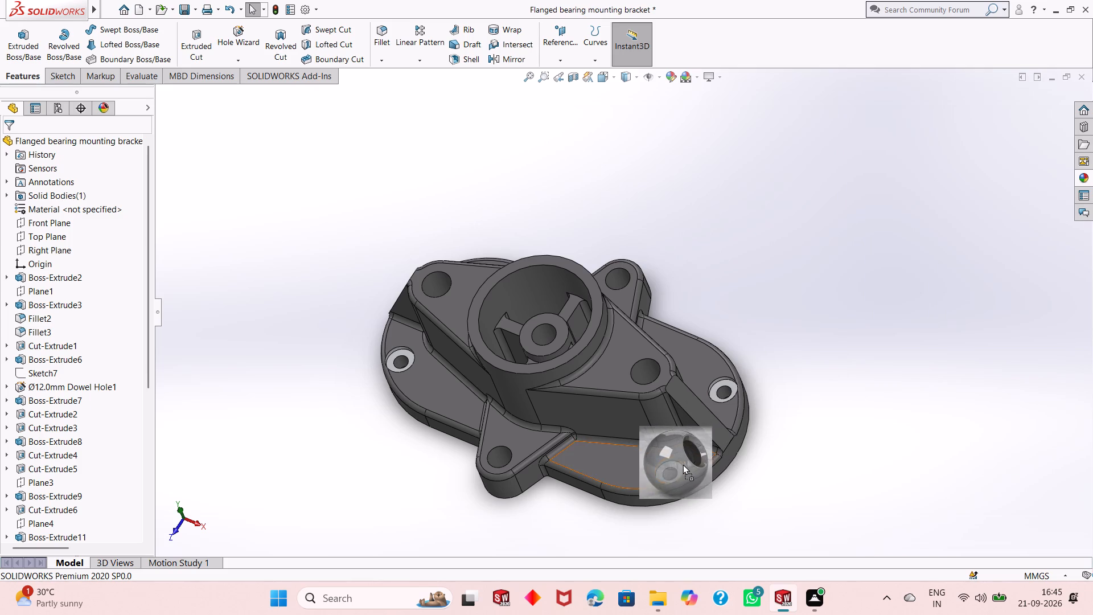
drag(683, 464, 666, 472)
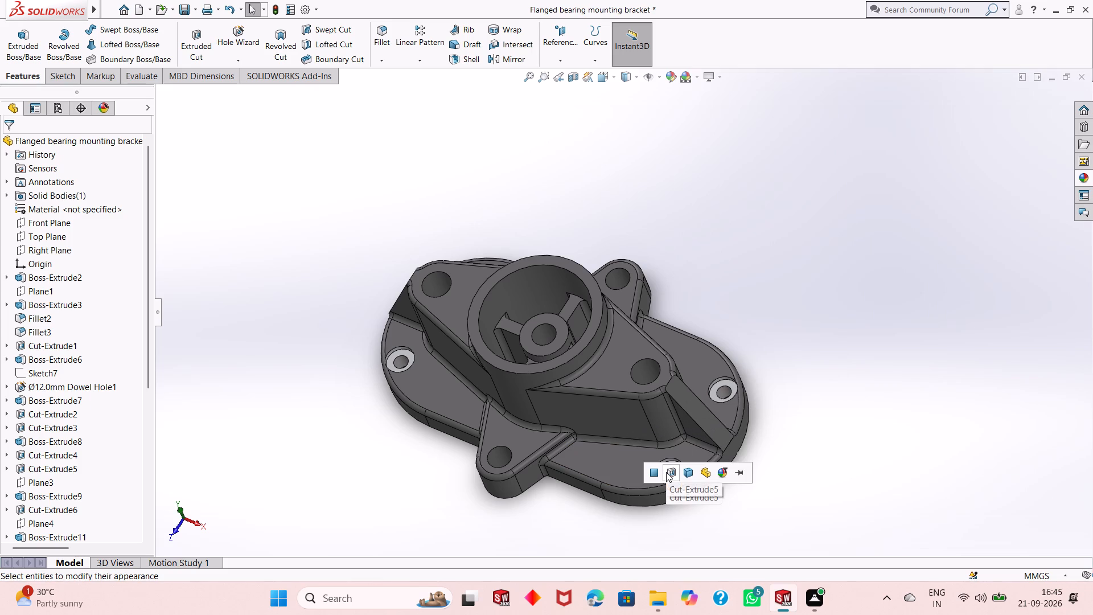
click(666, 472)
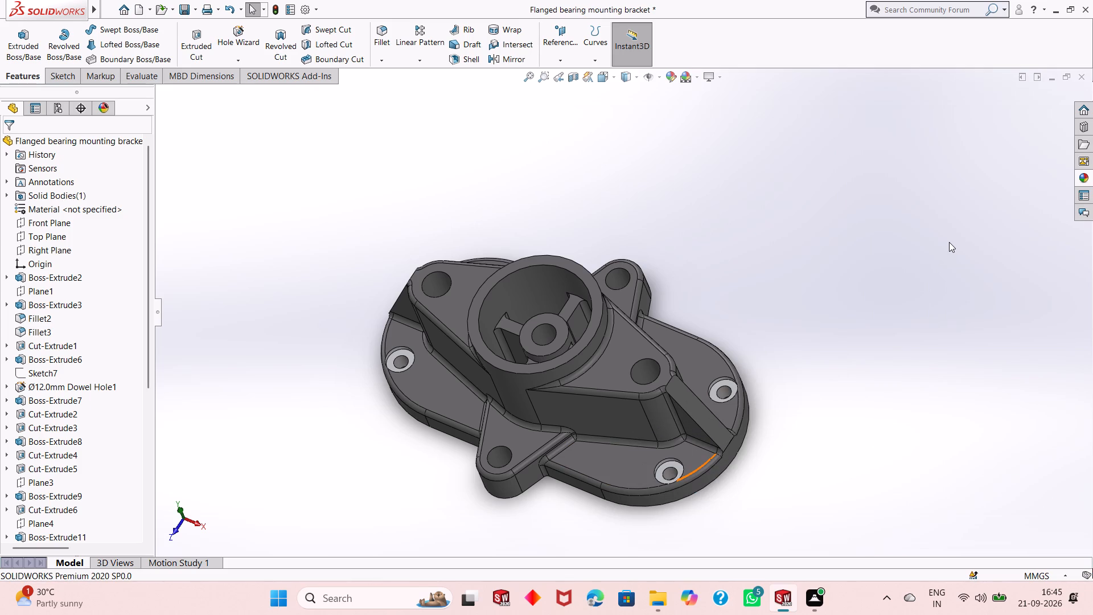
Apply the polished steel appearance to only the hole face in the front side lug.
click(1086, 177)
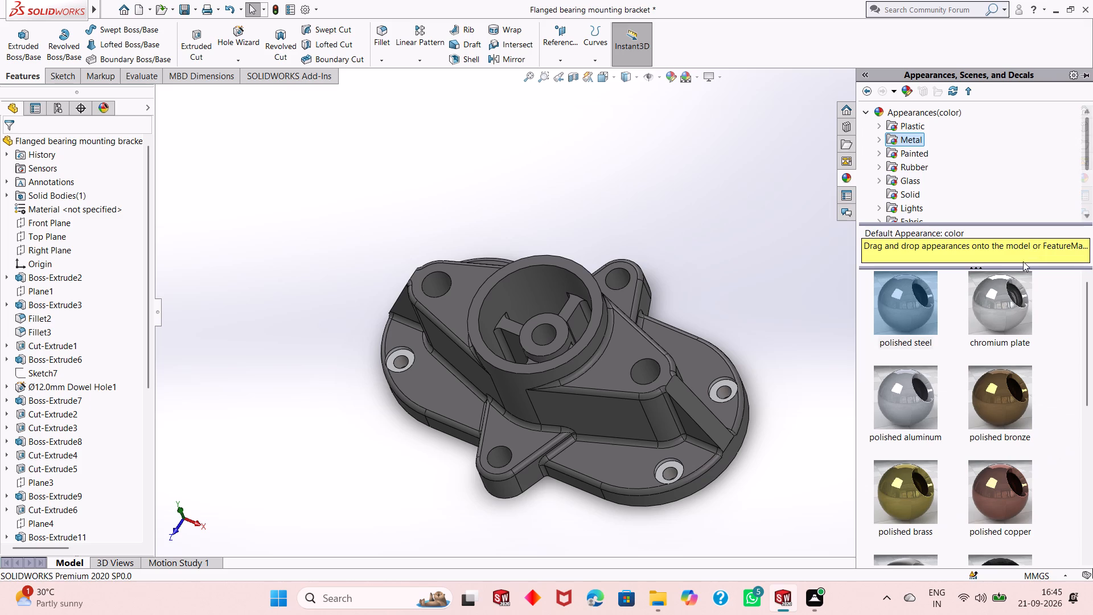
drag(915, 305, 498, 458)
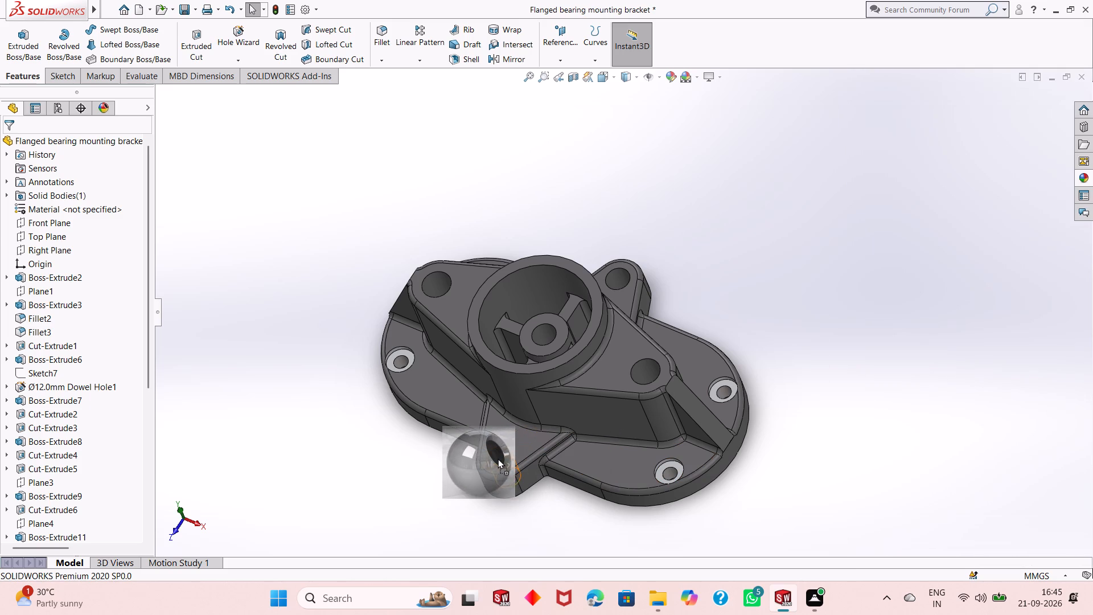
drag(498, 458, 497, 459)
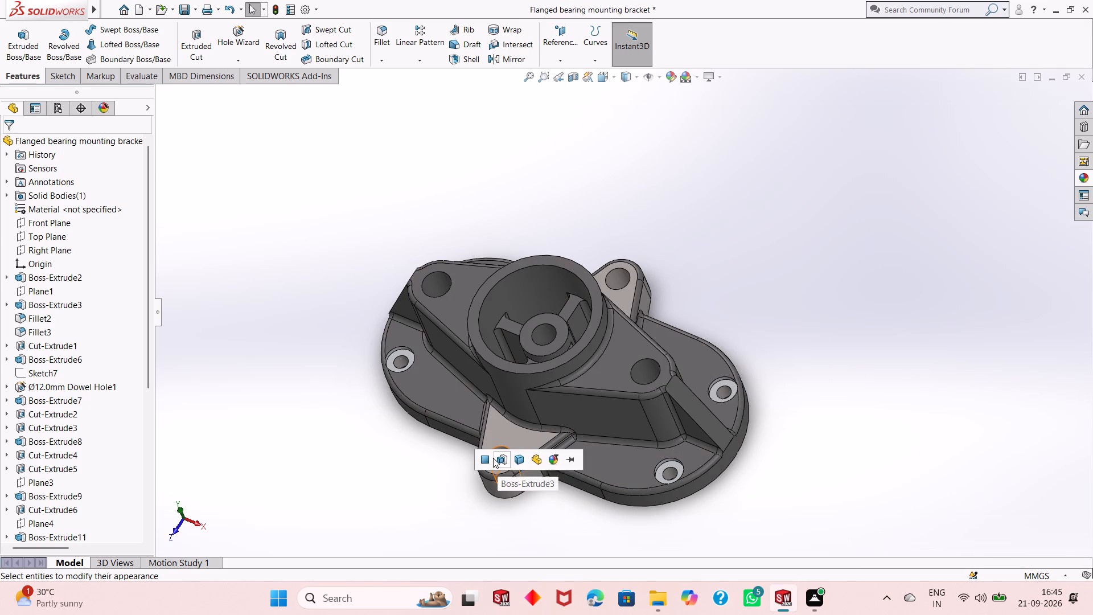
click(1081, 179)
drag(922, 301, 506, 449)
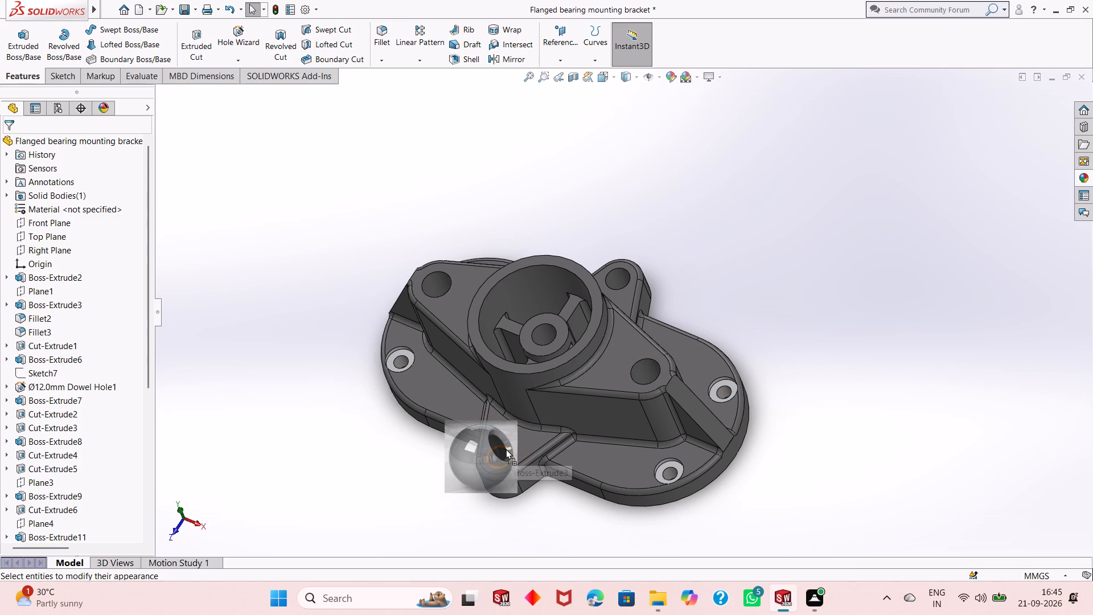
drag(506, 449, 502, 451)
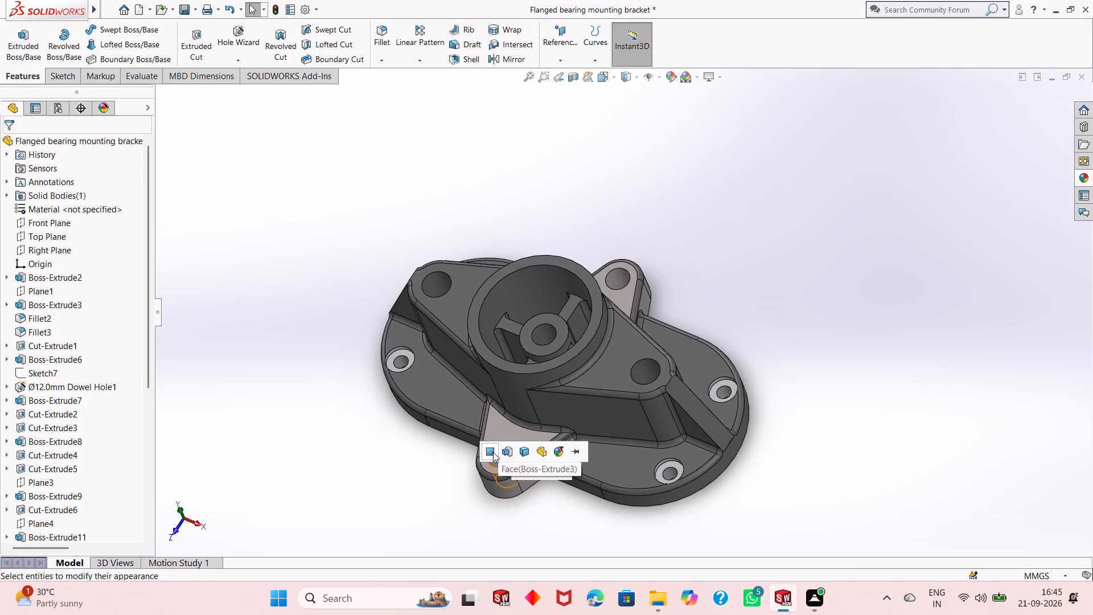
click(490, 450)
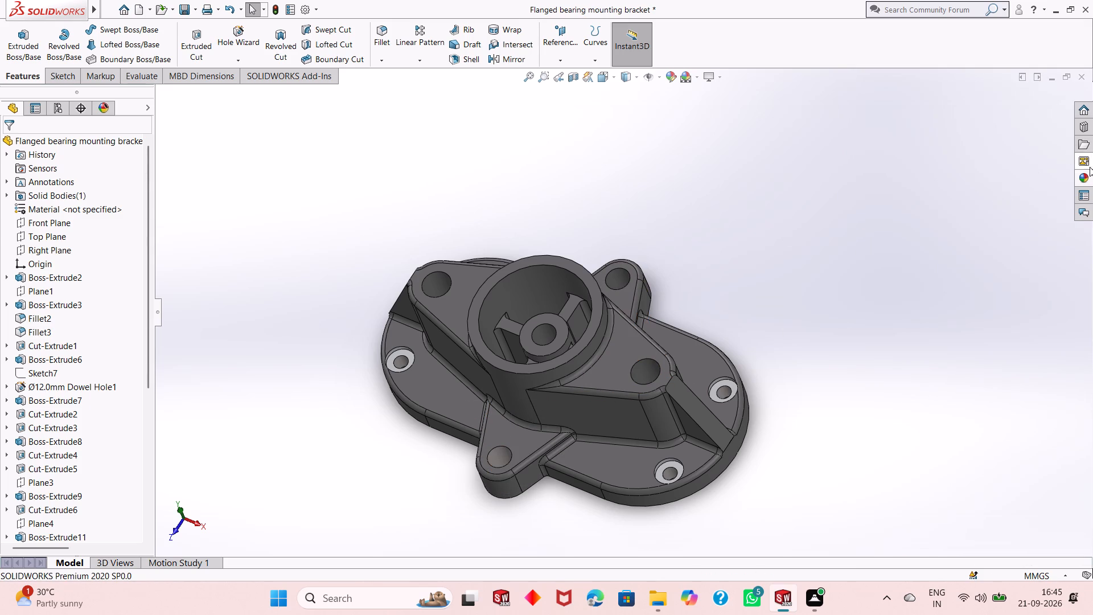
Apply the polished aluminum appearance to the hole face in the rear side lug.
click(1092, 181)
drag(909, 408, 629, 301)
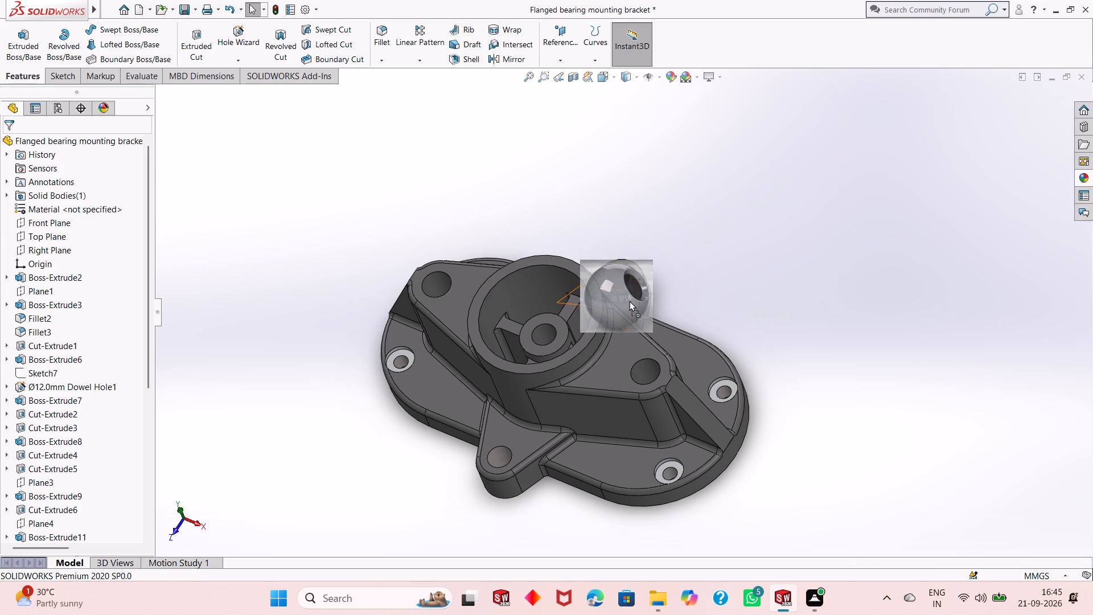
drag(629, 301, 622, 284)
click(622, 284)
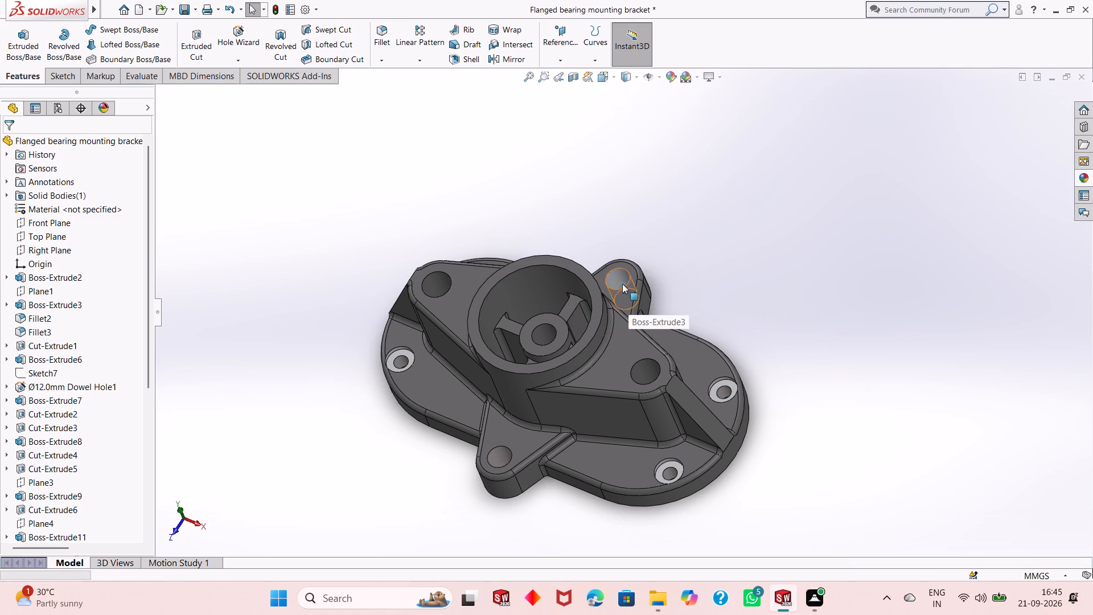
middle_drag(742, 396, 754, 360)
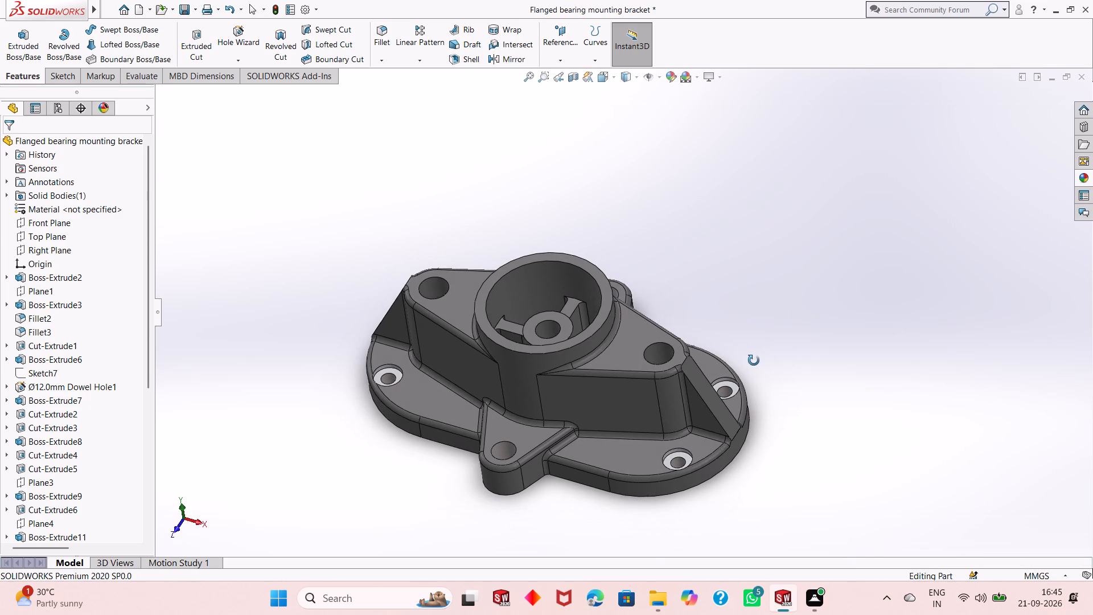
middle_drag(754, 360, 755, 430)
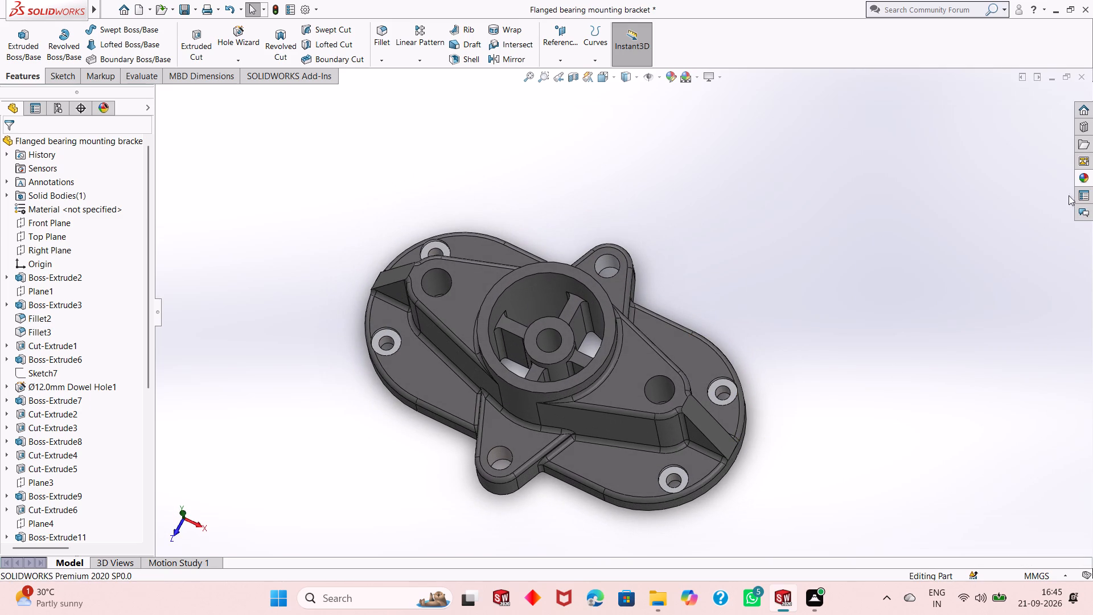
Apply the polished steel appearance to the Ø12.0mm Dowel Hole1 feature in the raised boss.
click(1086, 174)
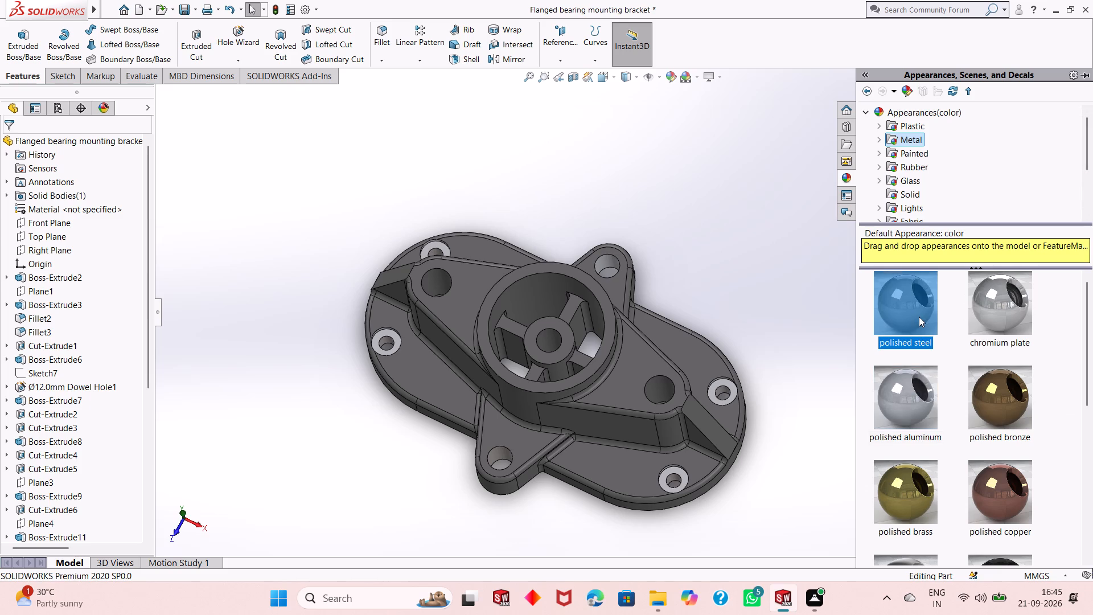
click(919, 317)
drag(919, 317, 437, 284)
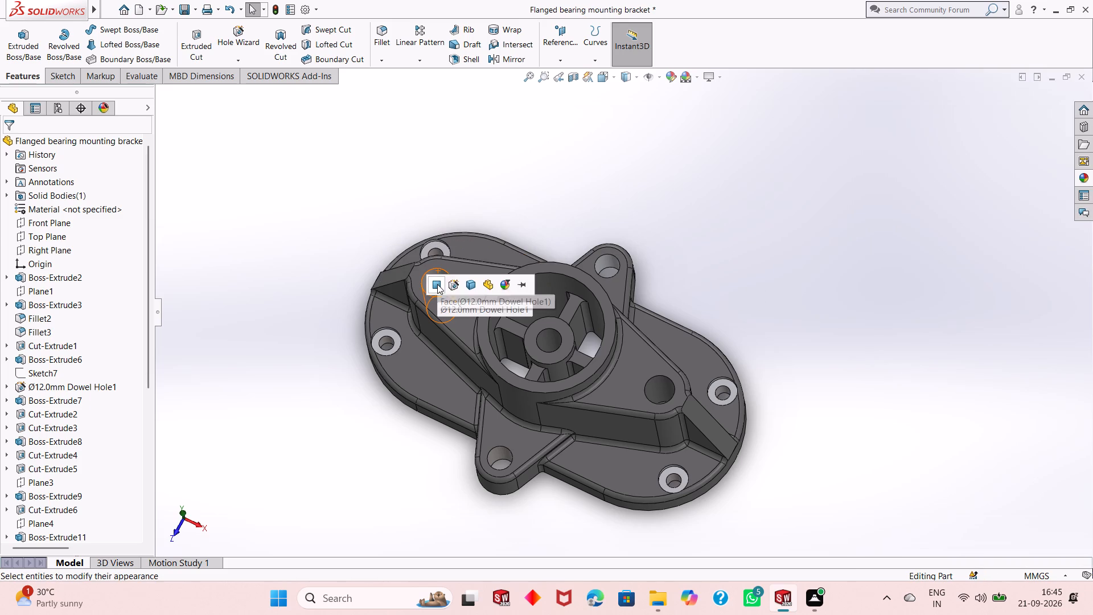
click(447, 285)
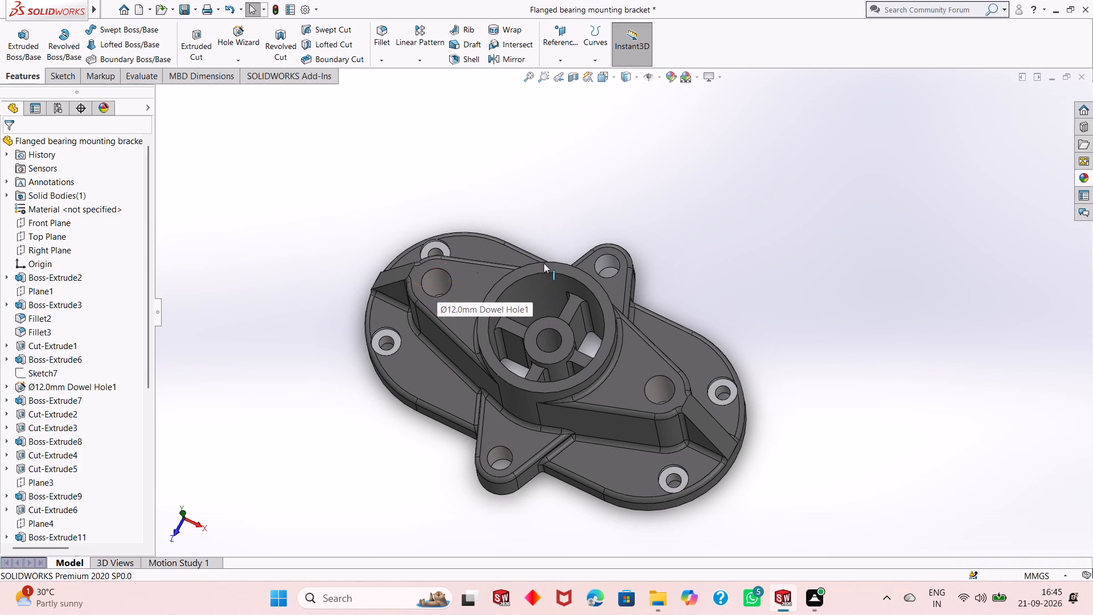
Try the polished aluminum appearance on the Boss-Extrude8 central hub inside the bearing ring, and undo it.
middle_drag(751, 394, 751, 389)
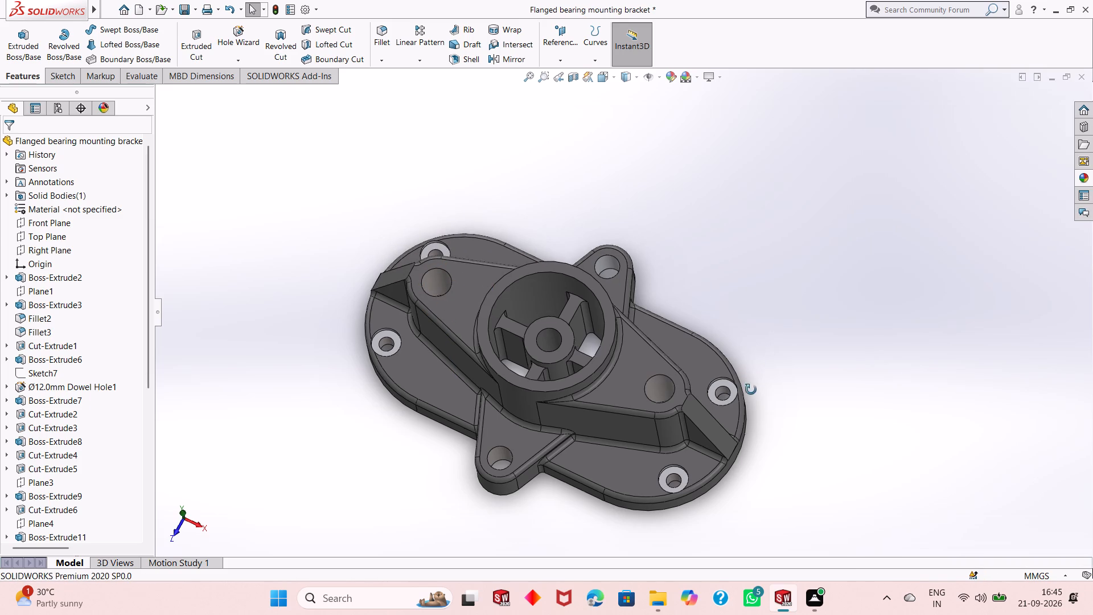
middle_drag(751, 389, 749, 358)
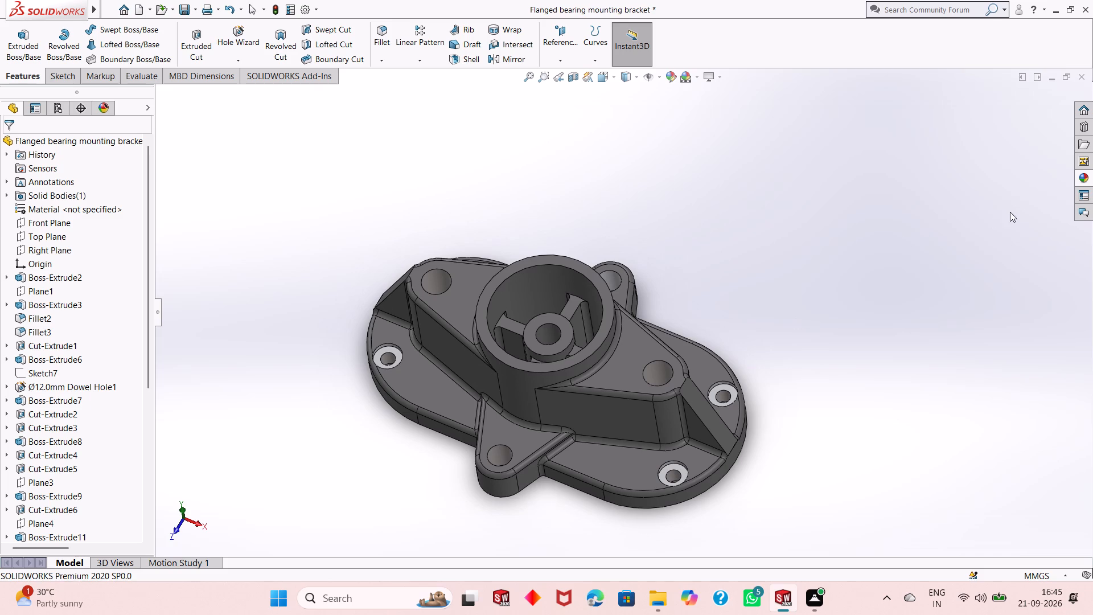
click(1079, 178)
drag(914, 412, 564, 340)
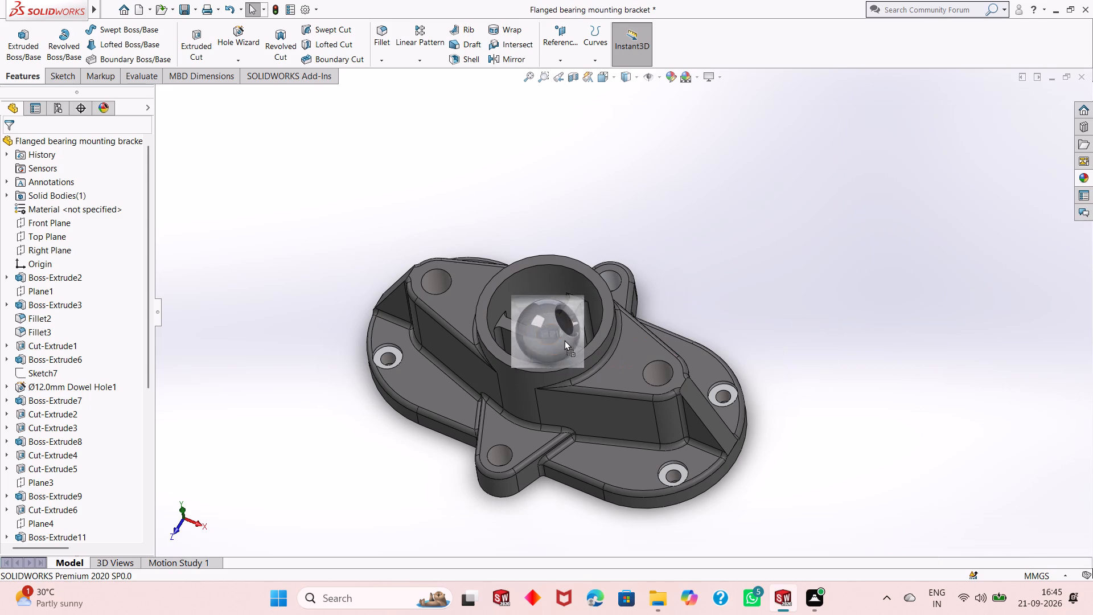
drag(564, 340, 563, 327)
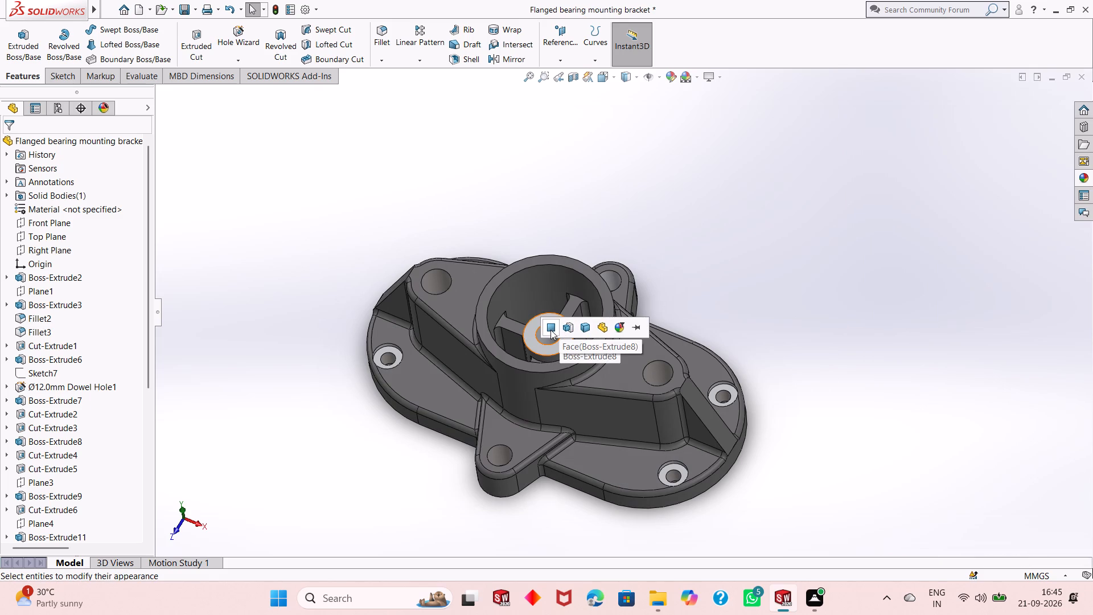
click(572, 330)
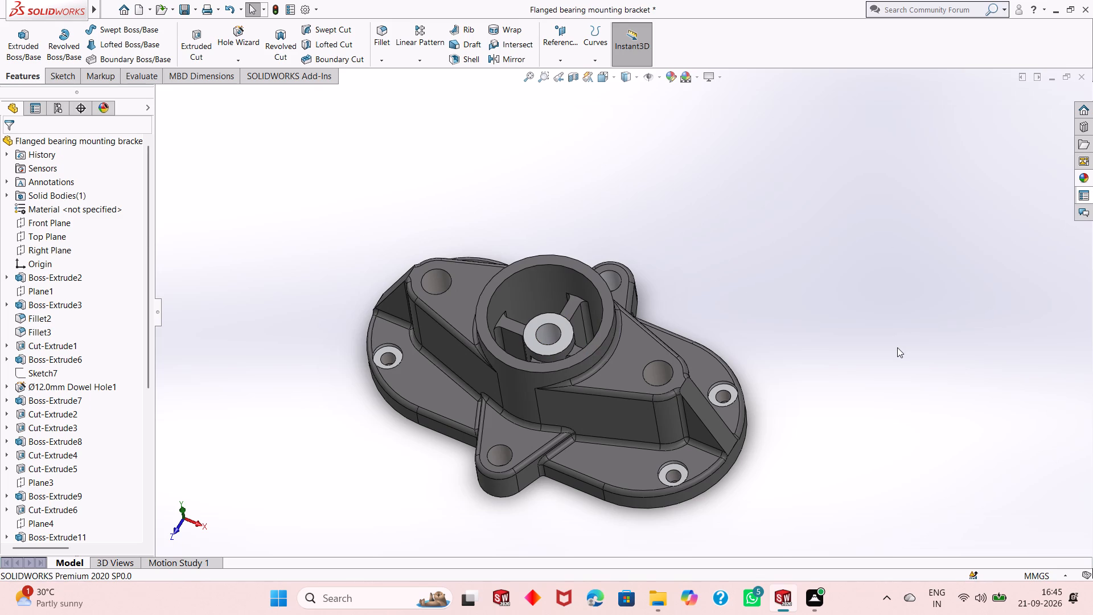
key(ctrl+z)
Apply the polished metal appearance to only the top face of the central hub inside the bearing ring.
click(1076, 175)
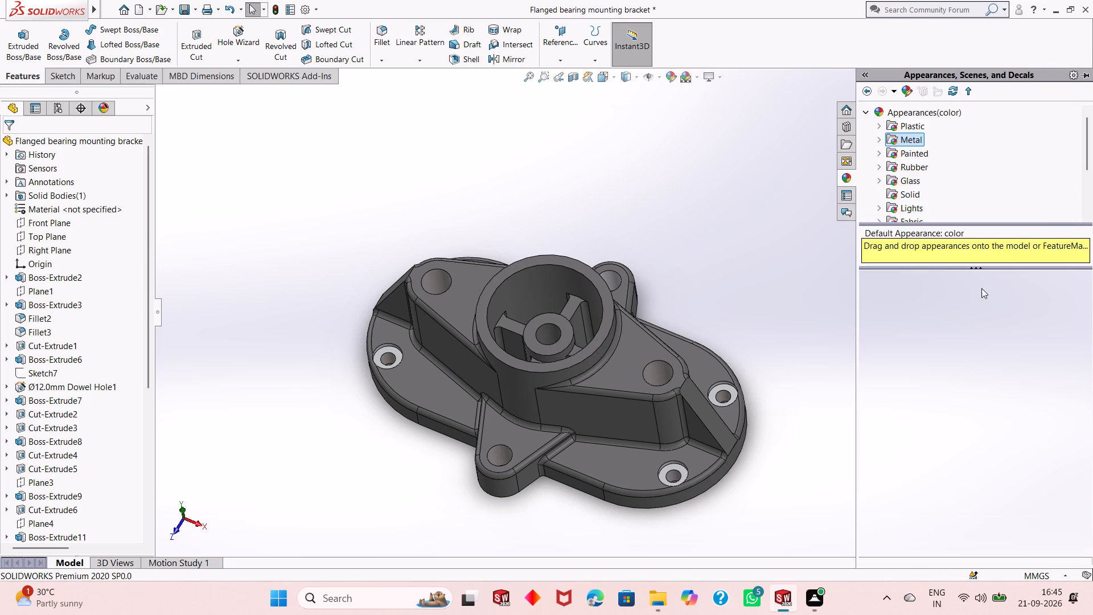
drag(915, 401, 560, 320)
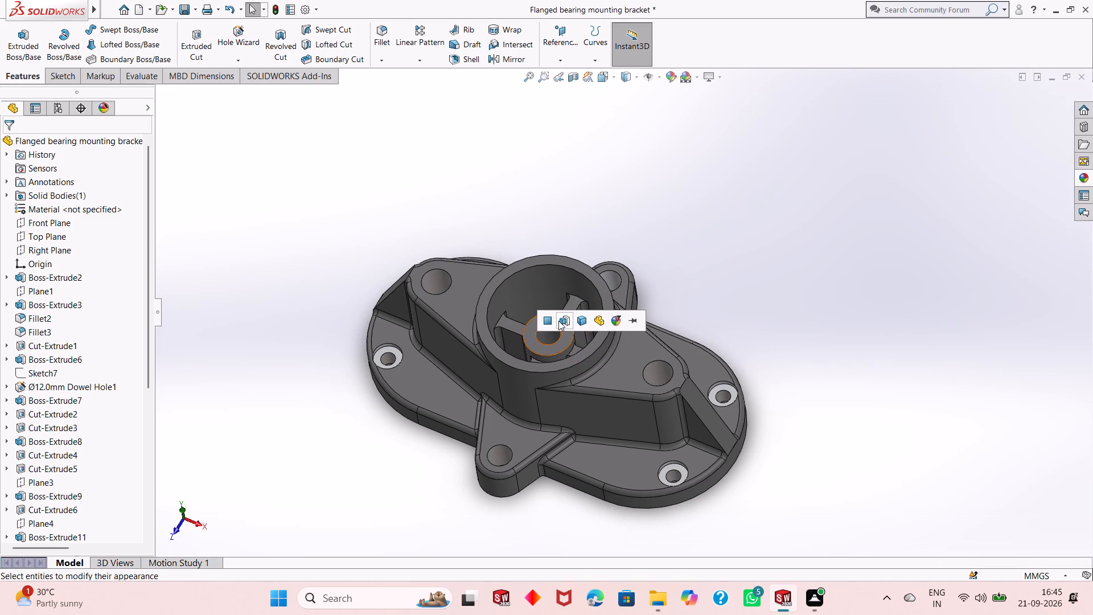
click(546, 324)
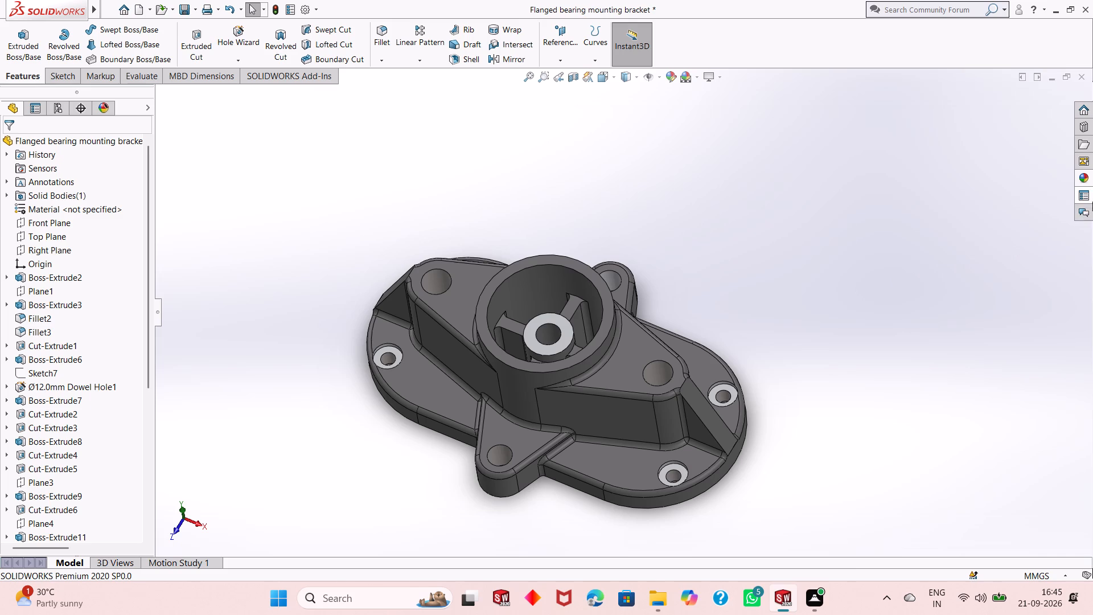
Apply the polished metal appearance to the Cut-Extrude2 feature, which includes the hub's spoke faces and the bearing ring's inner wall.
click(1091, 181)
drag(893, 391, 569, 302)
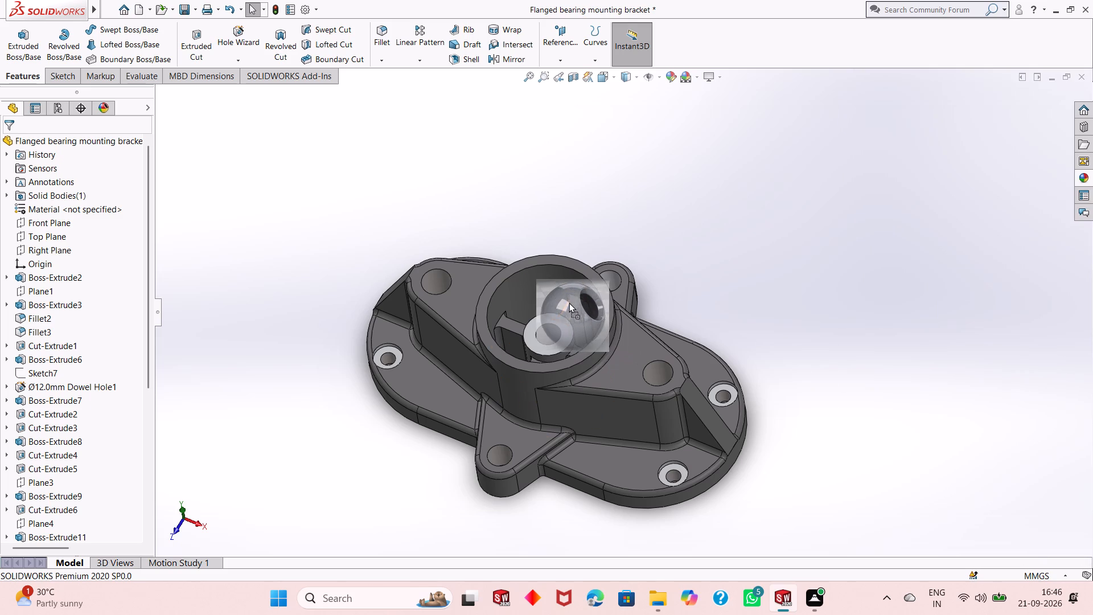
drag(569, 302, 572, 305)
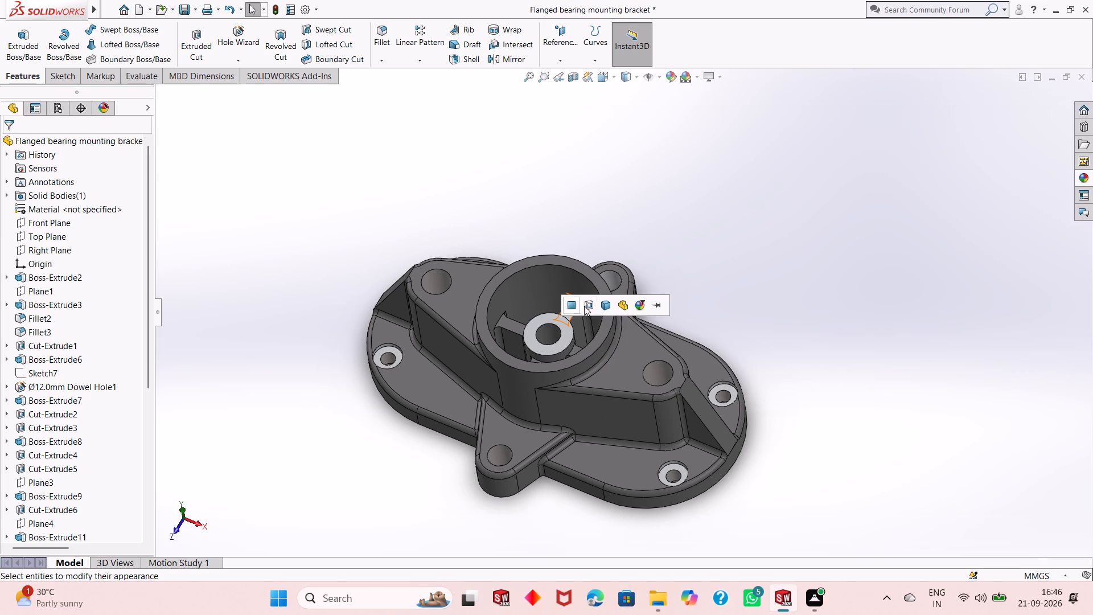
click(587, 306)
Save the bracket part file with its new appearances.
scroll(722, 423, up, 1)
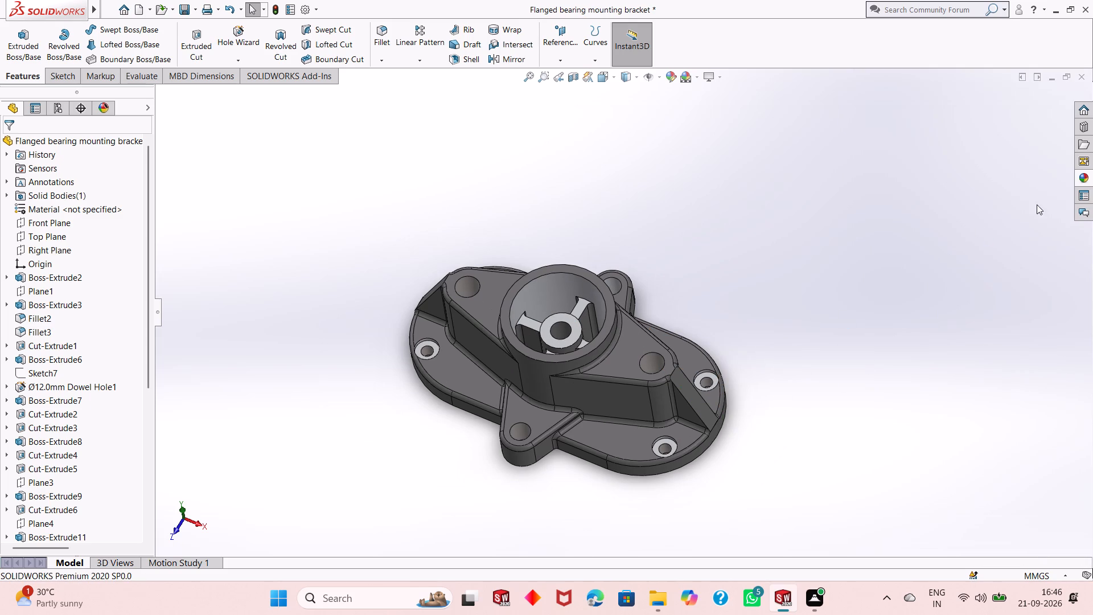
middle_drag(716, 464, 714, 417)
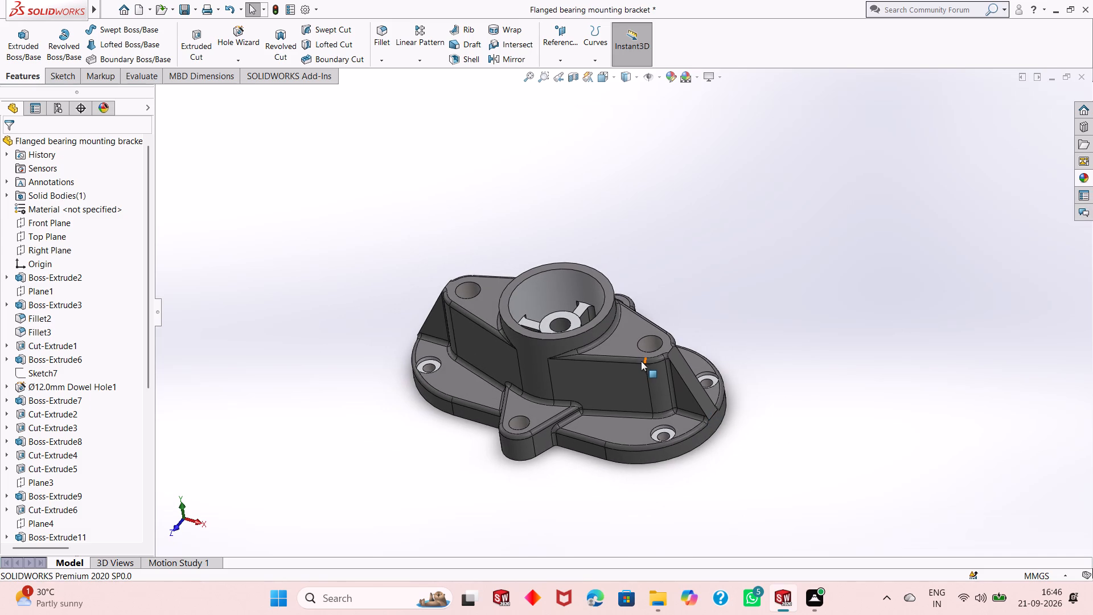
scroll(640, 360, down, 1)
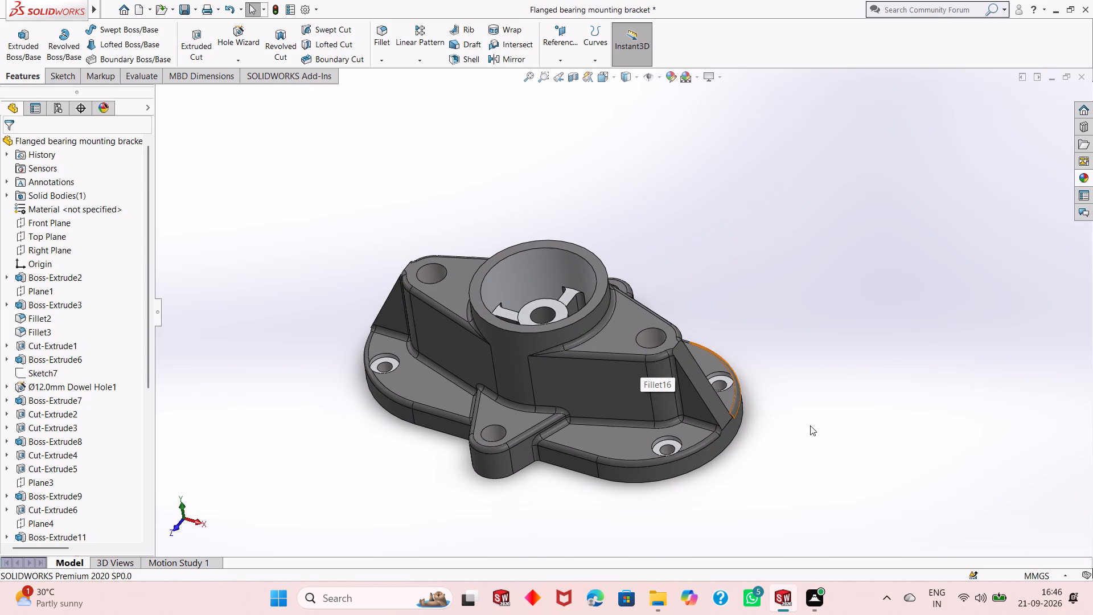
key(ctrl+s)
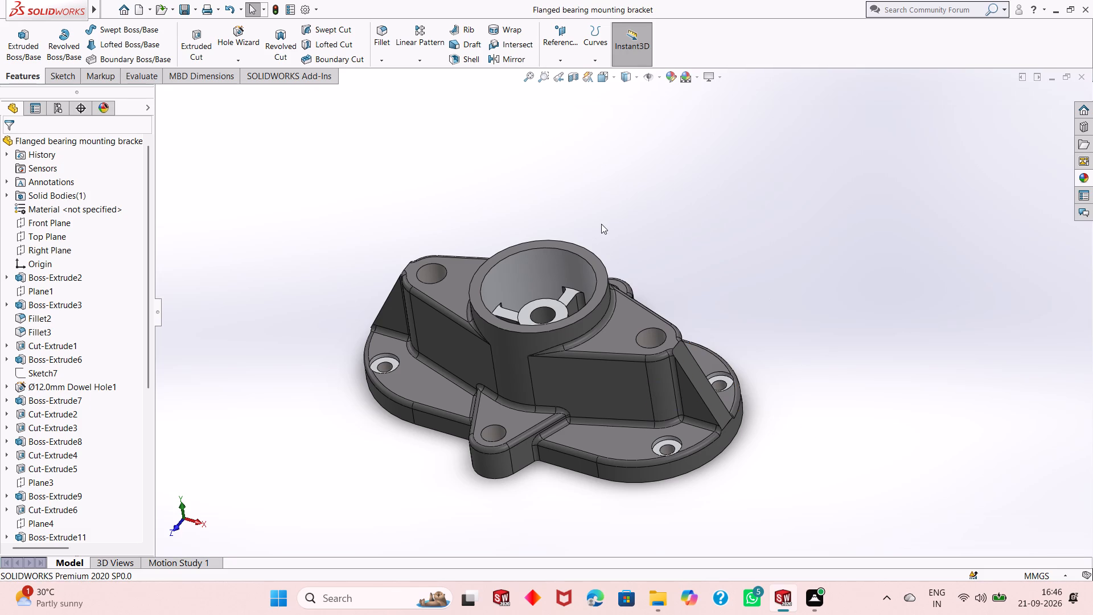
Export the part to the Downloads folder as an Adobe Portable Document Format (*.pdf) file named Flanged bearing mounting bracket.
click(198, 10)
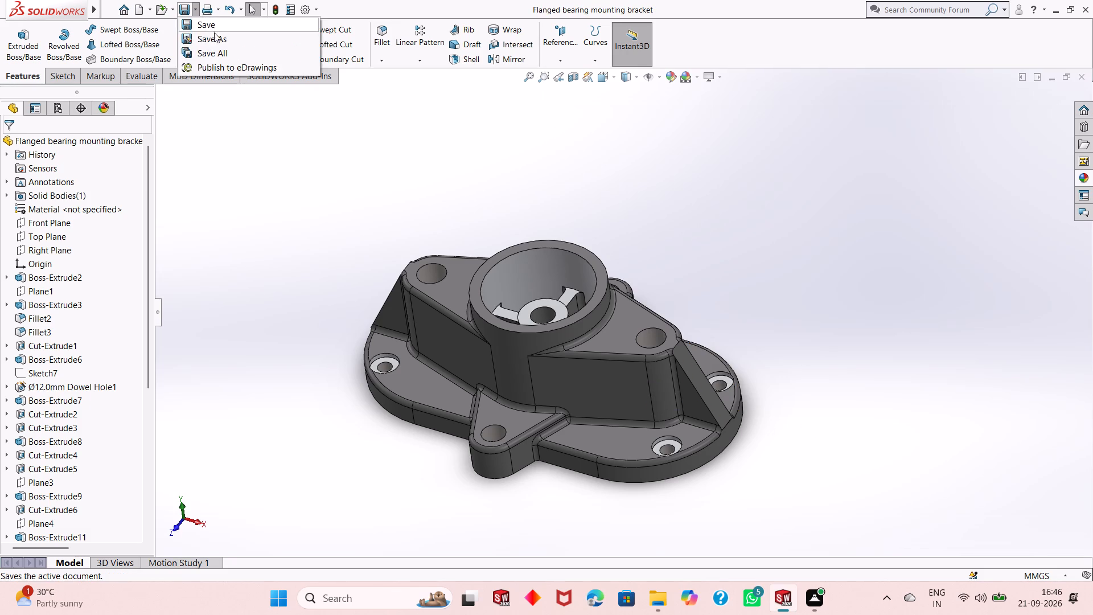
click(216, 37)
click(624, 321)
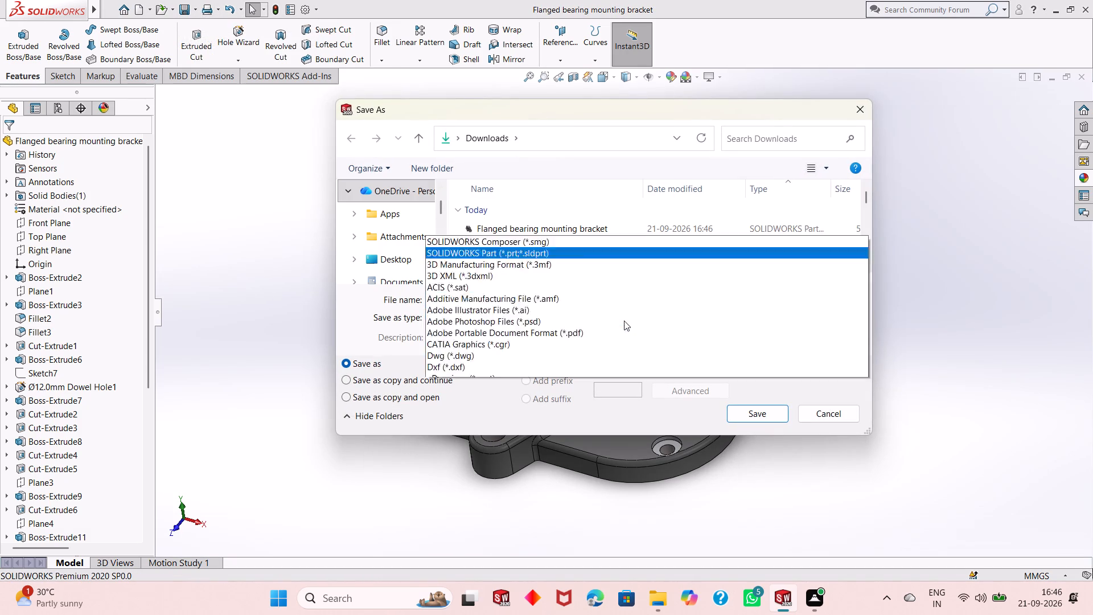
click(643, 99)
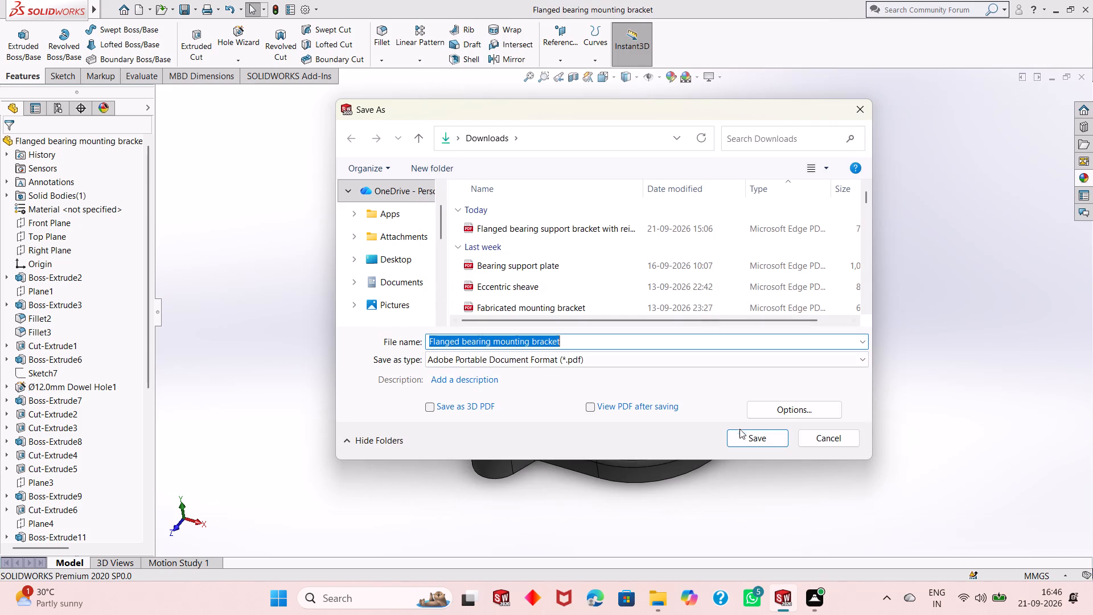
click(747, 437)
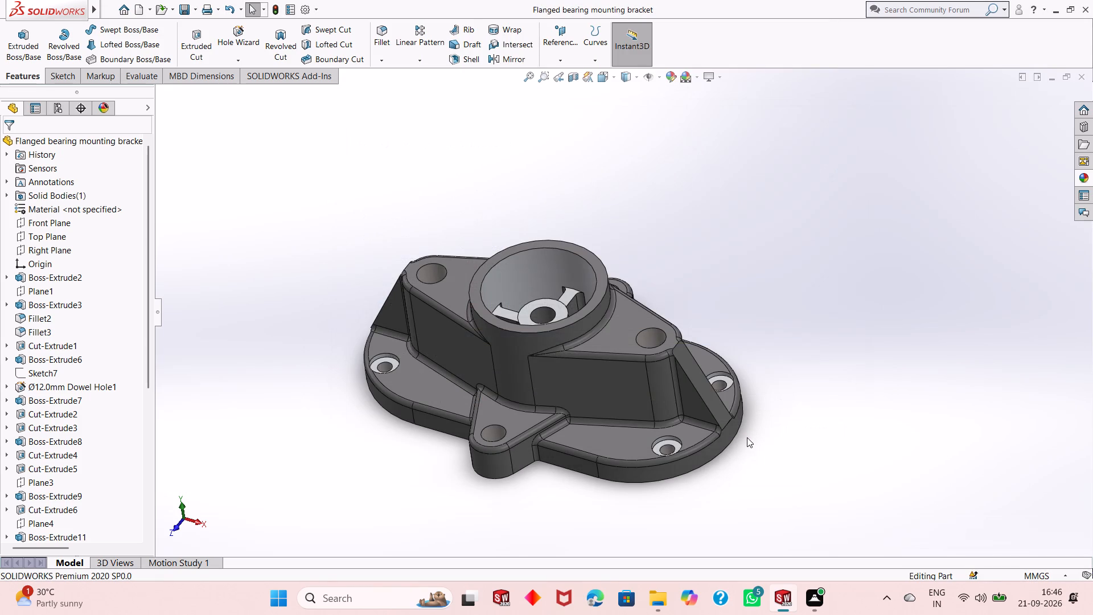